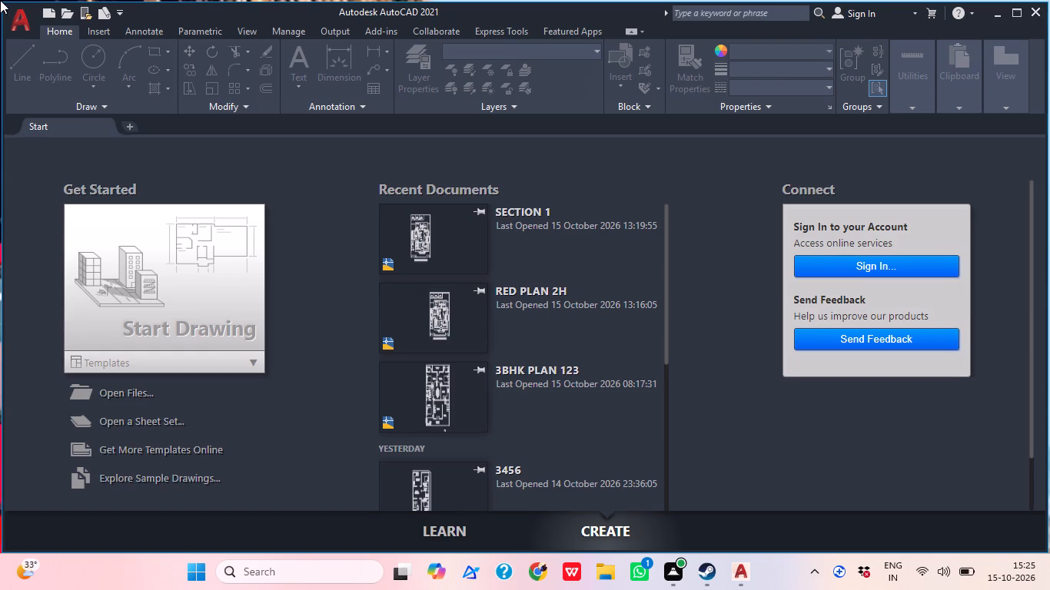
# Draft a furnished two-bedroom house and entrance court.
# Start a new blank drawing.
pyautogui.click(224, 280)
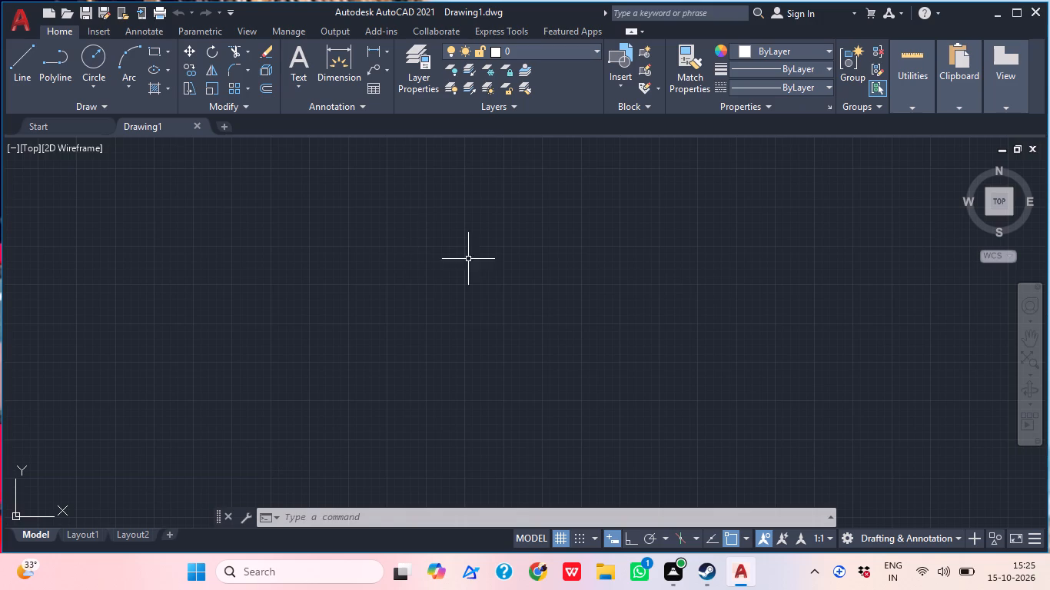
# Configure the drawing units to the Engineering length type with an insertion scale of inches.
pyautogui.write('un')
pyautogui.press('space')
pyautogui.click(488, 167)
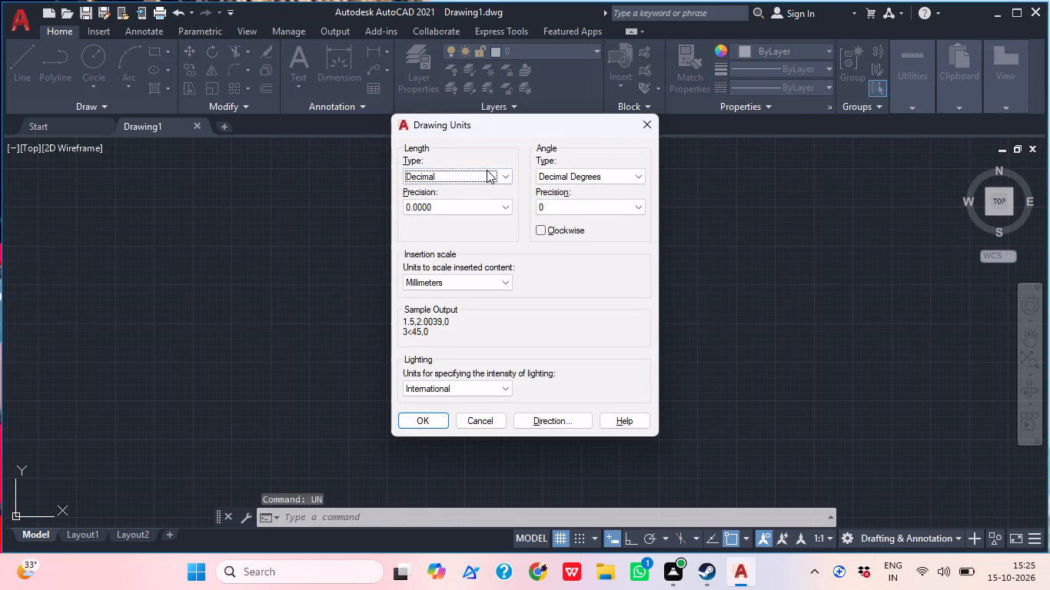
pyautogui.click(487, 170)
pyautogui.click(470, 217)
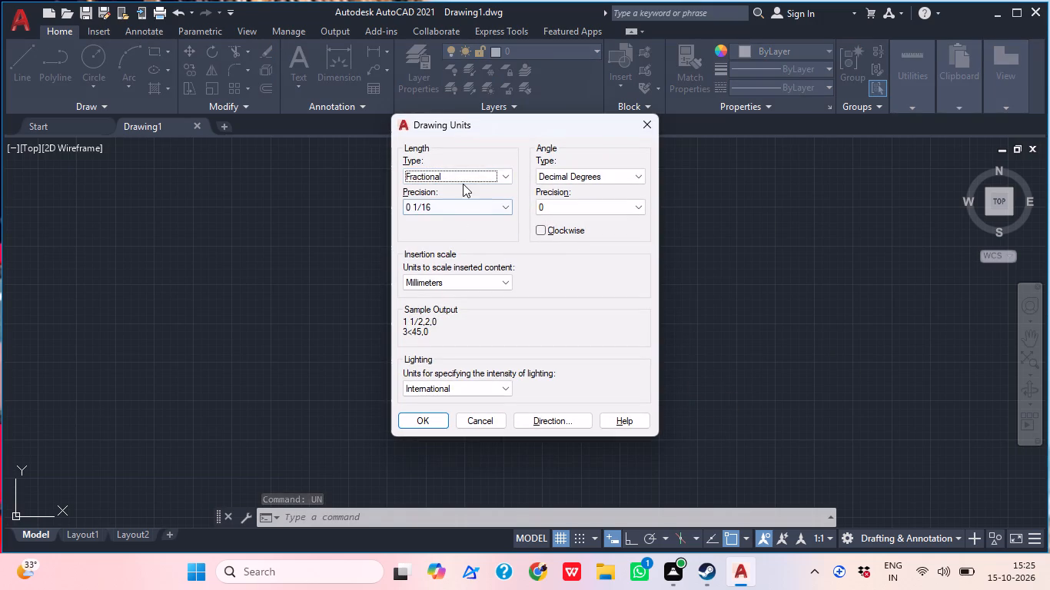
pyautogui.click(460, 183)
pyautogui.click(446, 212)
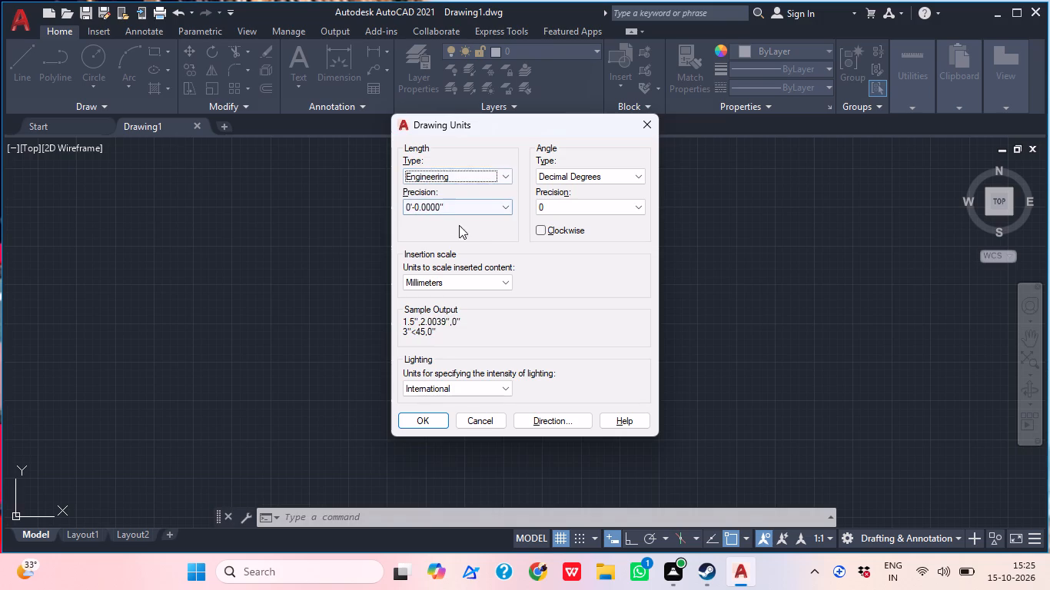
pyautogui.click(464, 194)
pyautogui.click(460, 208)
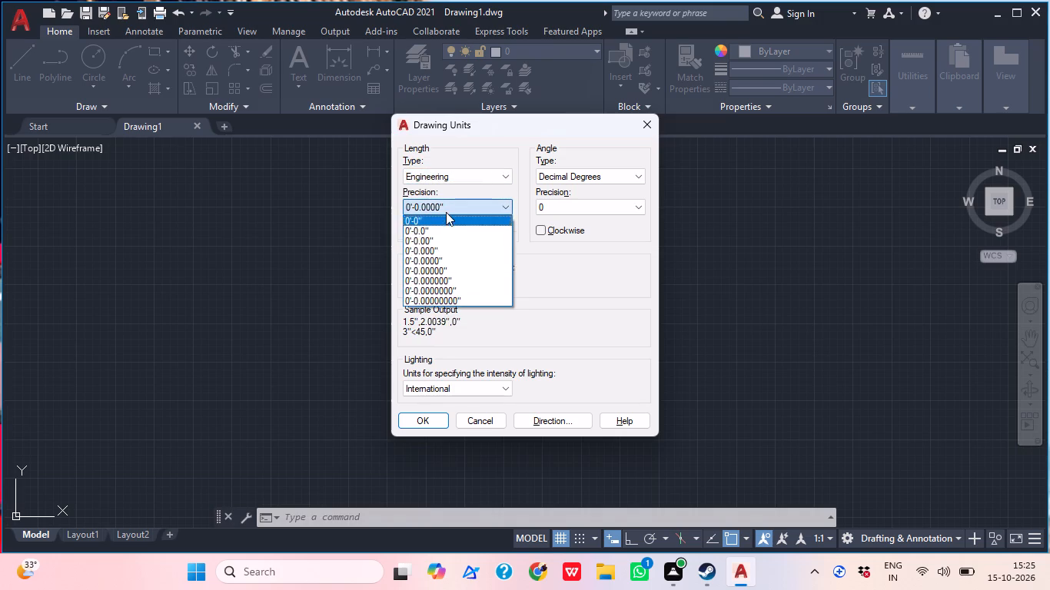
pyautogui.click(446, 212)
pyautogui.click(450, 289)
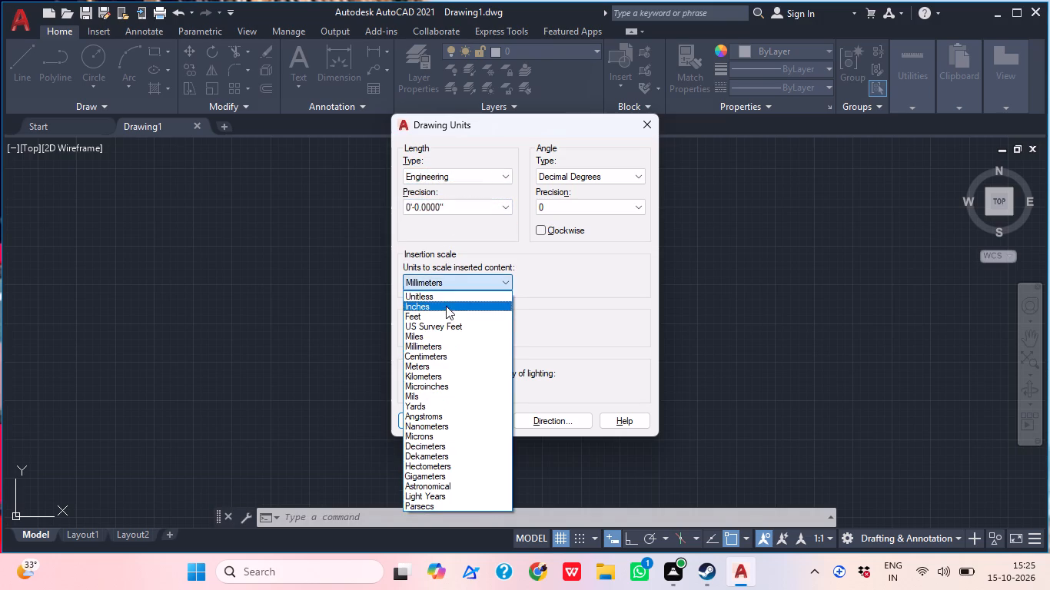
pyautogui.click(444, 308)
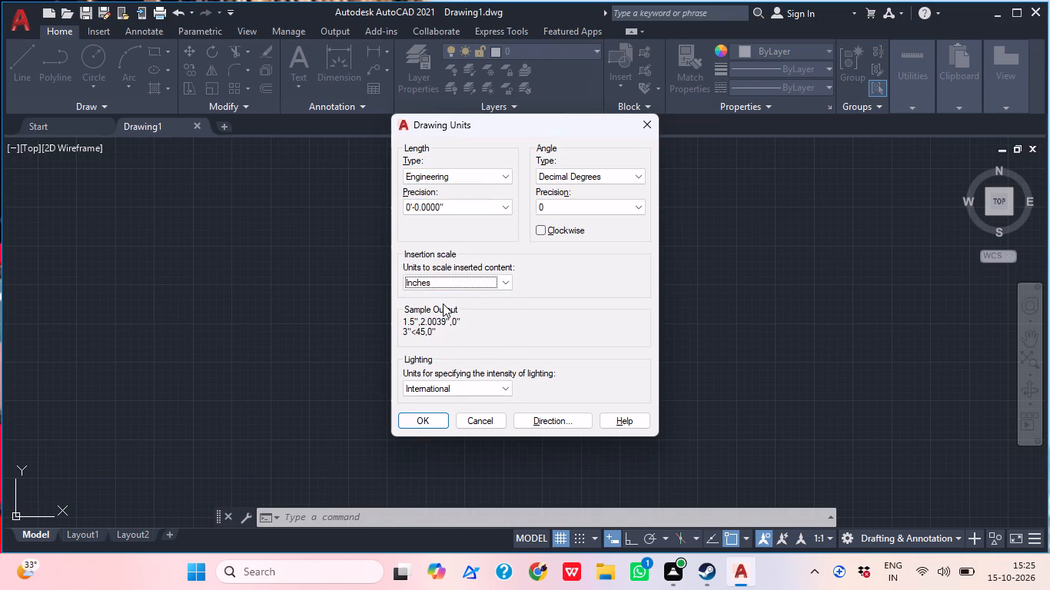
pyautogui.click(407, 432)
pyautogui.click(407, 427)
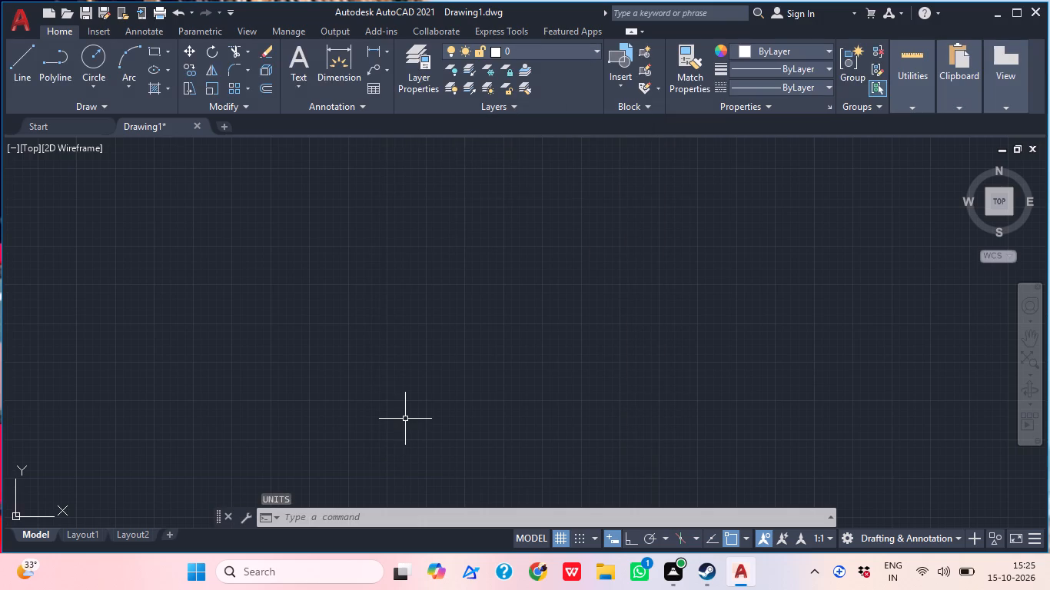
# Modify the ISO-25 dimension style to Engineering units with 0'-0" precision and set it as current.
pyautogui.write('d')
pyautogui.press('space')
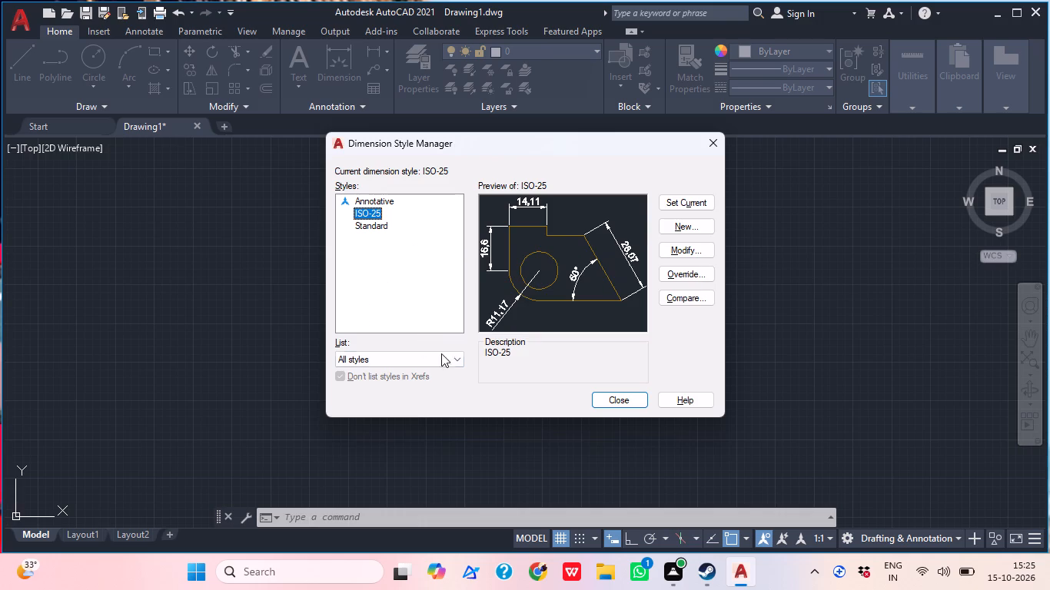
pyautogui.click(696, 247)
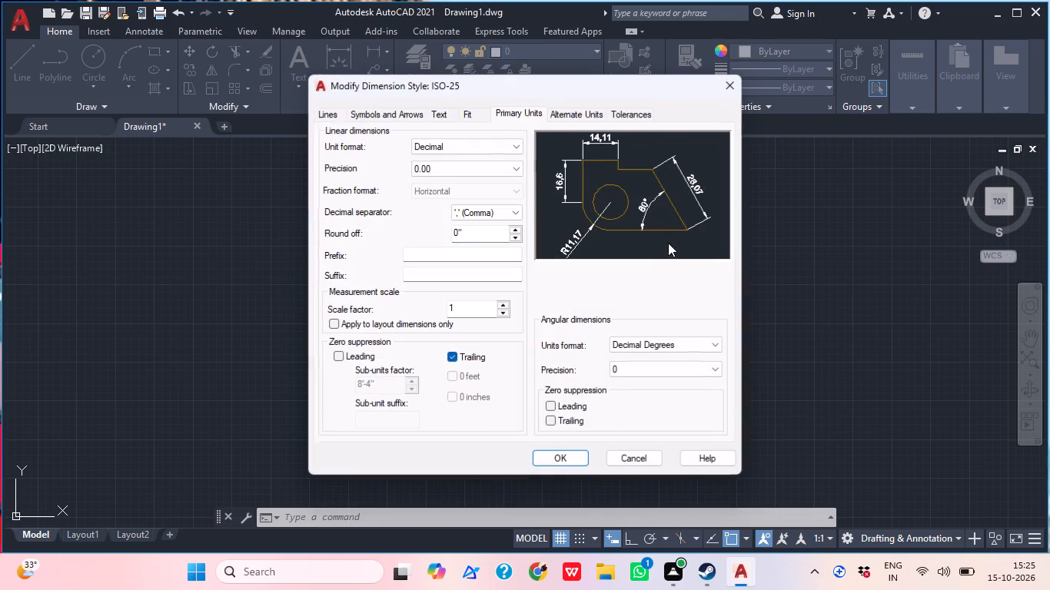
pyautogui.click(471, 147)
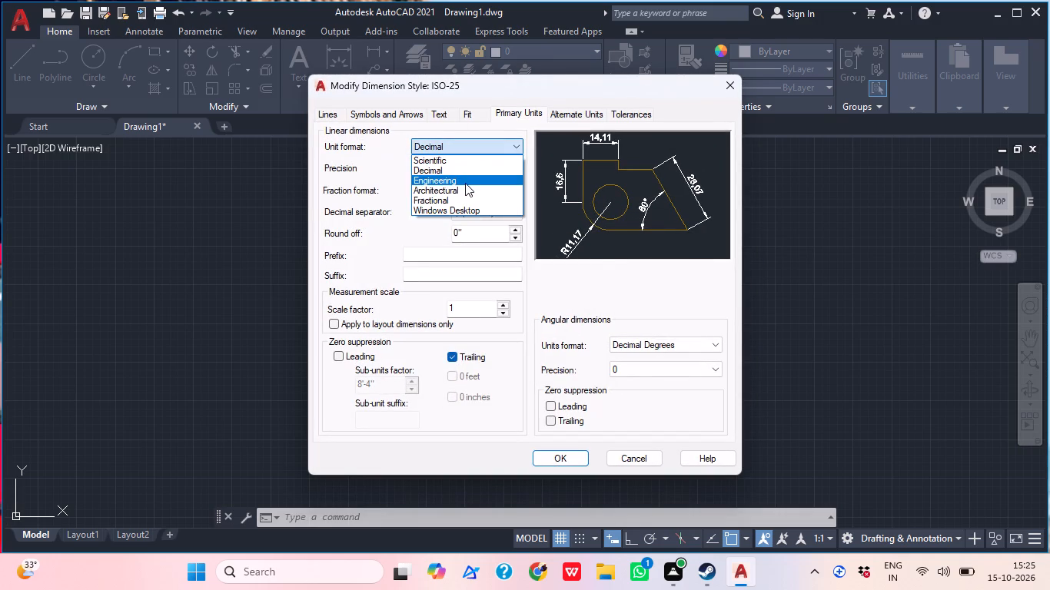
pyautogui.click(465, 183)
pyautogui.click(470, 163)
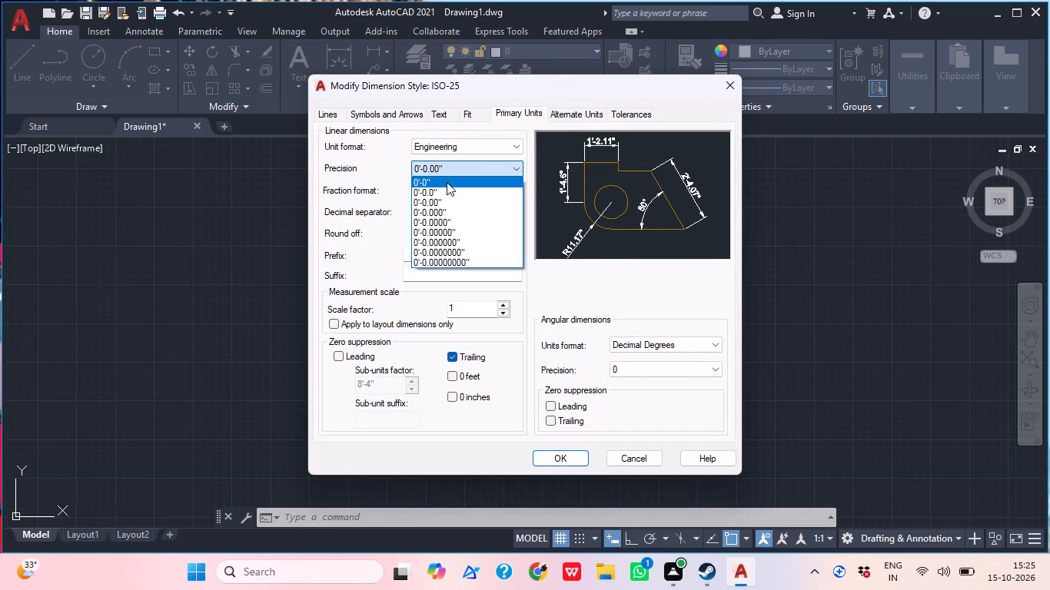
pyautogui.click(447, 182)
pyautogui.click(567, 462)
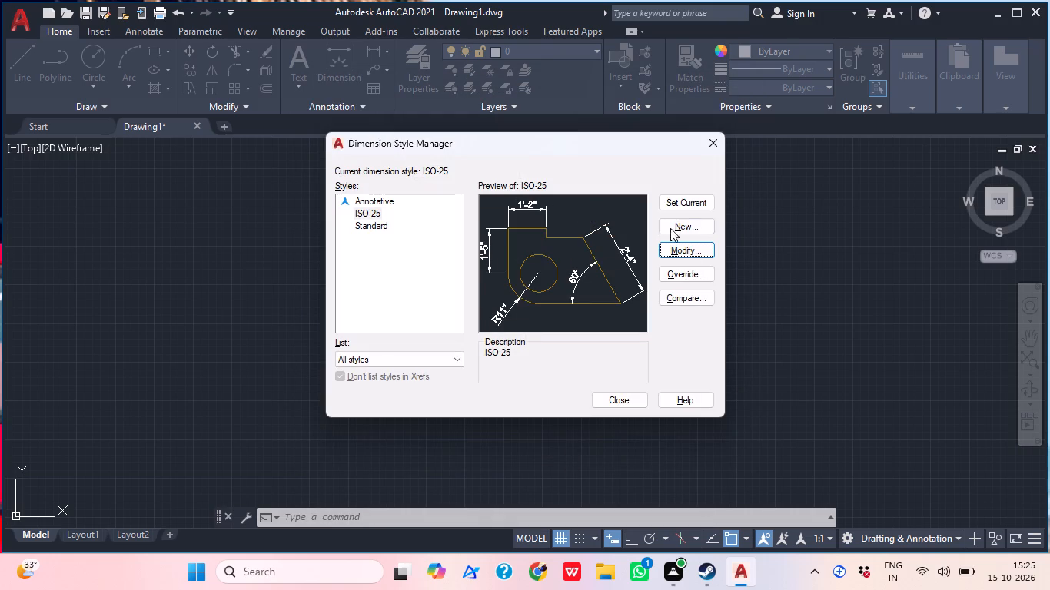
pyautogui.doubleClick(687, 203)
pyautogui.click(717, 147)
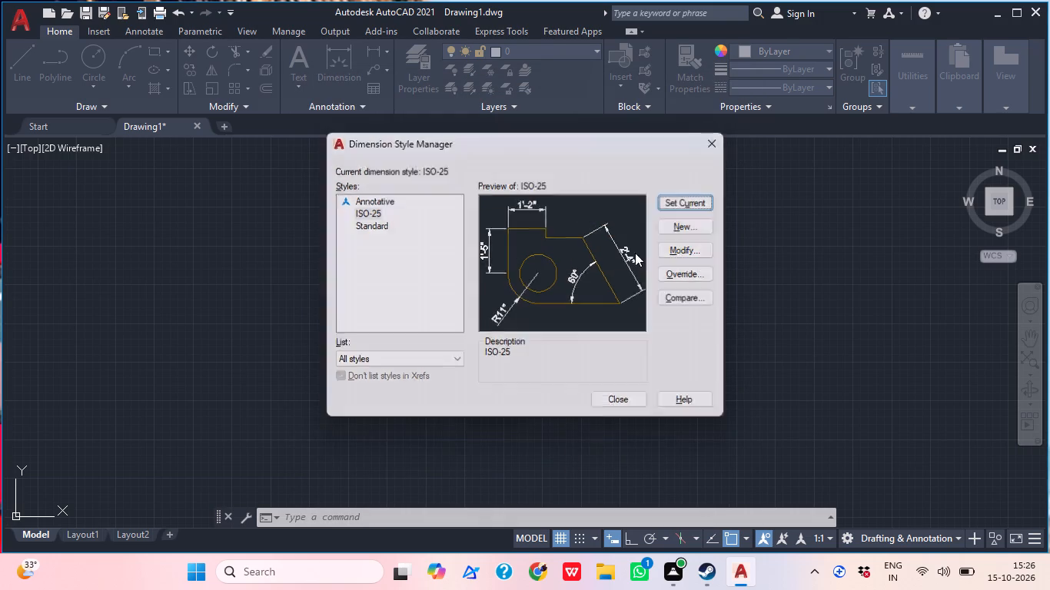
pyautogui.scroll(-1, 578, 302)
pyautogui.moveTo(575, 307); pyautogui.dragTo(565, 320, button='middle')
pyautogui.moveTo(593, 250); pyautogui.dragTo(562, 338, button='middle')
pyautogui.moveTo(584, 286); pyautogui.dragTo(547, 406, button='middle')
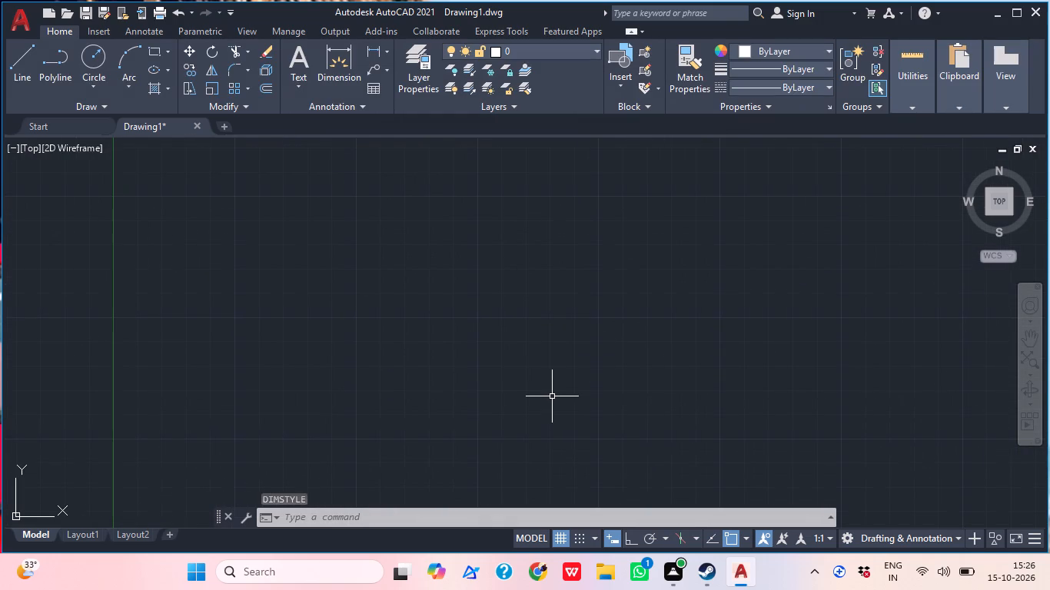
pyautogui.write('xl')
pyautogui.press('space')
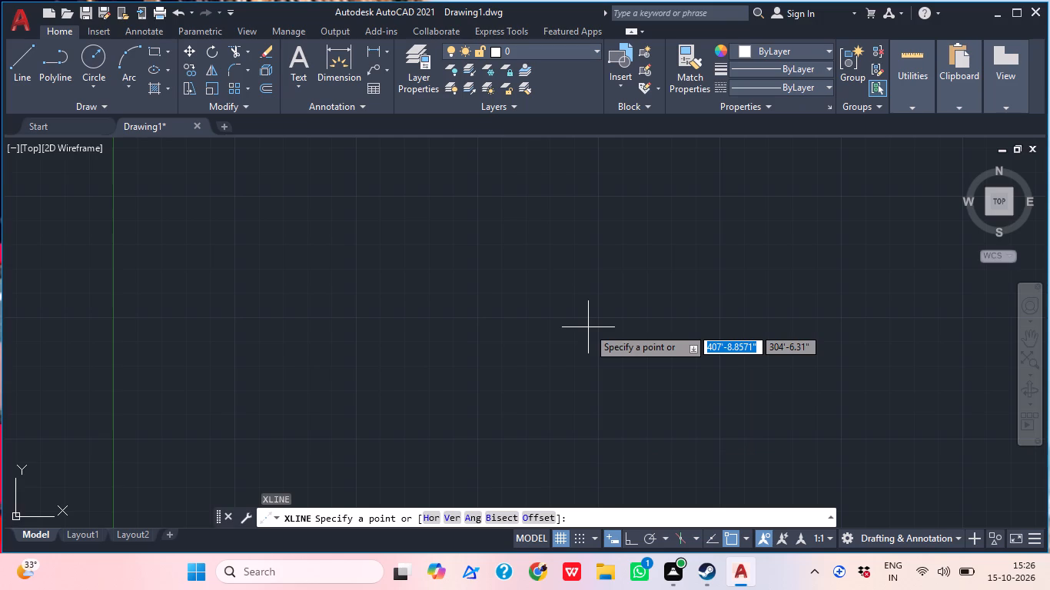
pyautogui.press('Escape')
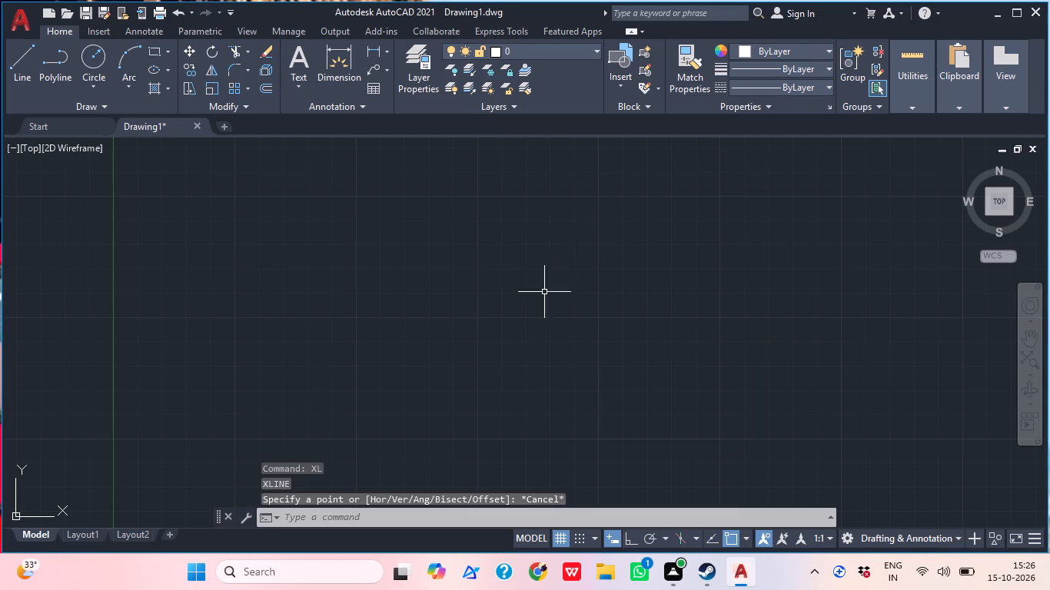
# With Ortho on, draw one horizontal and one vertical construction line crossing at a common point in empty space.
pyautogui.scroll(-1, 555, 251)
pyautogui.moveTo(585, 230); pyautogui.dragTo(499, 426, button='middle')
pyautogui.scroll(-1, 557, 365)
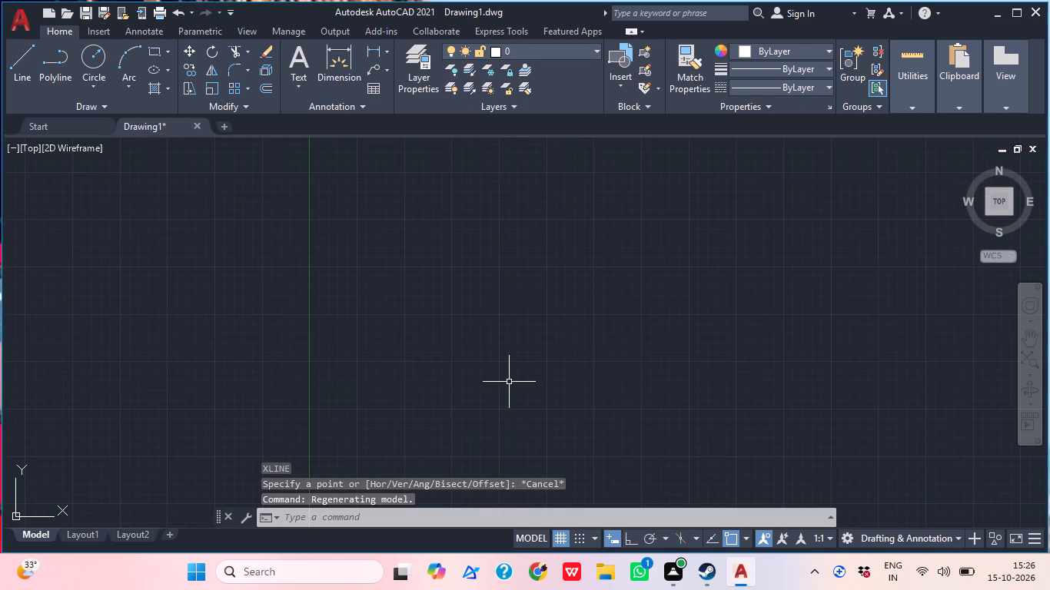
pyautogui.scroll(-3, 543, 351)
pyautogui.moveTo(606, 363); pyautogui.dragTo(413, 513, button='middle')
pyautogui.moveTo(553, 366); pyautogui.dragTo(476, 396, button='middle')
pyautogui.scroll(1, 579, 277)
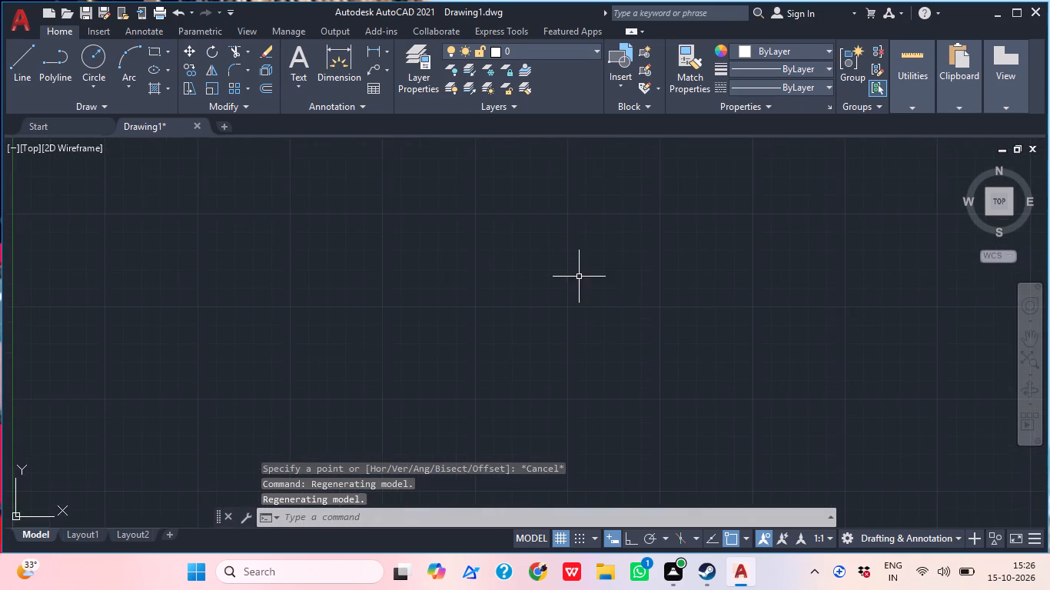
pyautogui.moveTo(583, 292); pyautogui.dragTo(540, 350, button='middle')
pyautogui.write('xl')
pyautogui.press('Return')
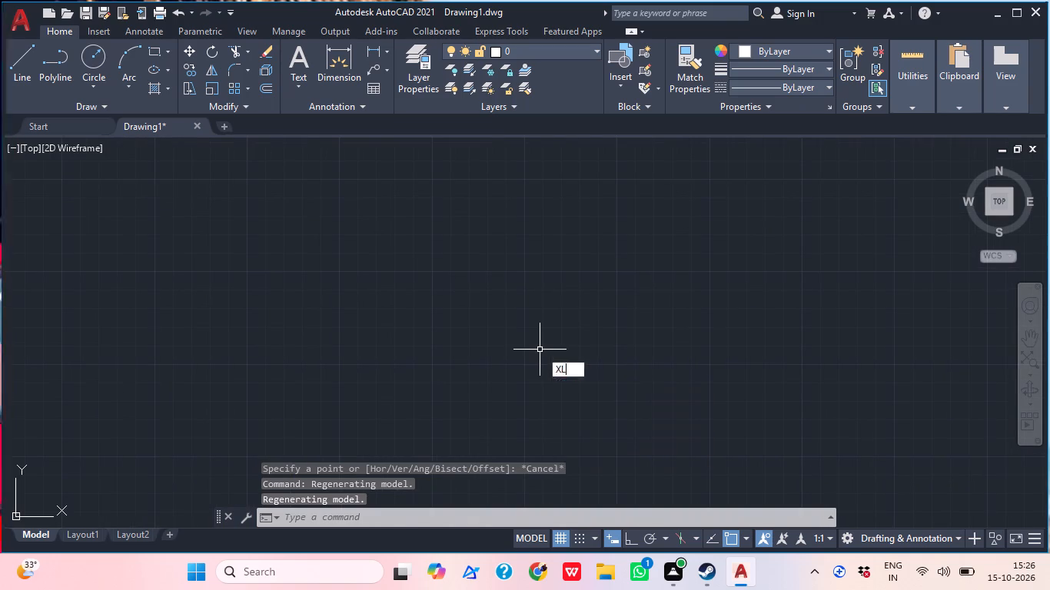
pyautogui.click(341, 204)
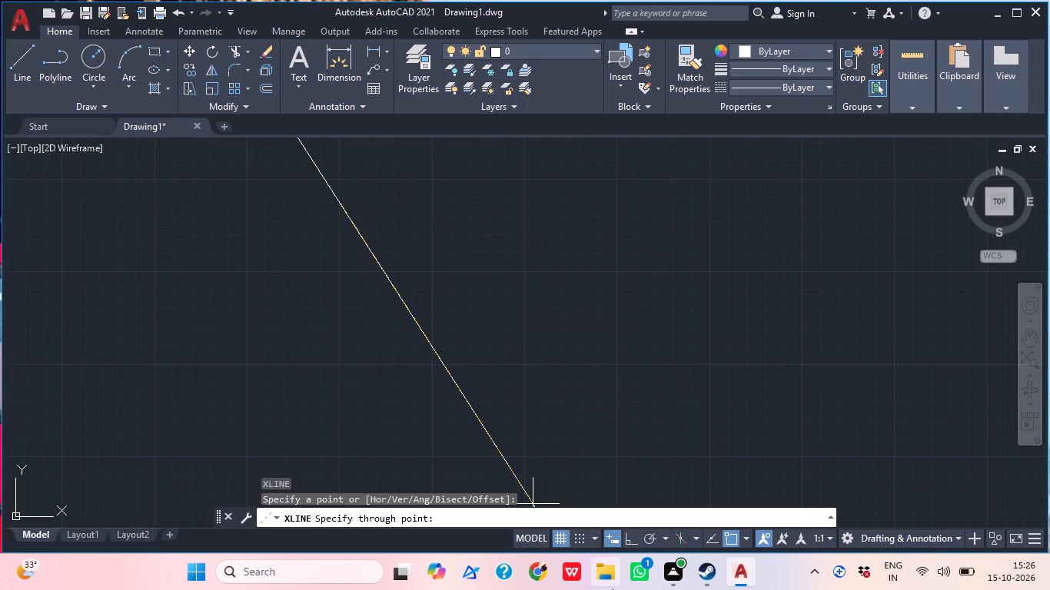
pyautogui.click(630, 539)
pyautogui.click(482, 200)
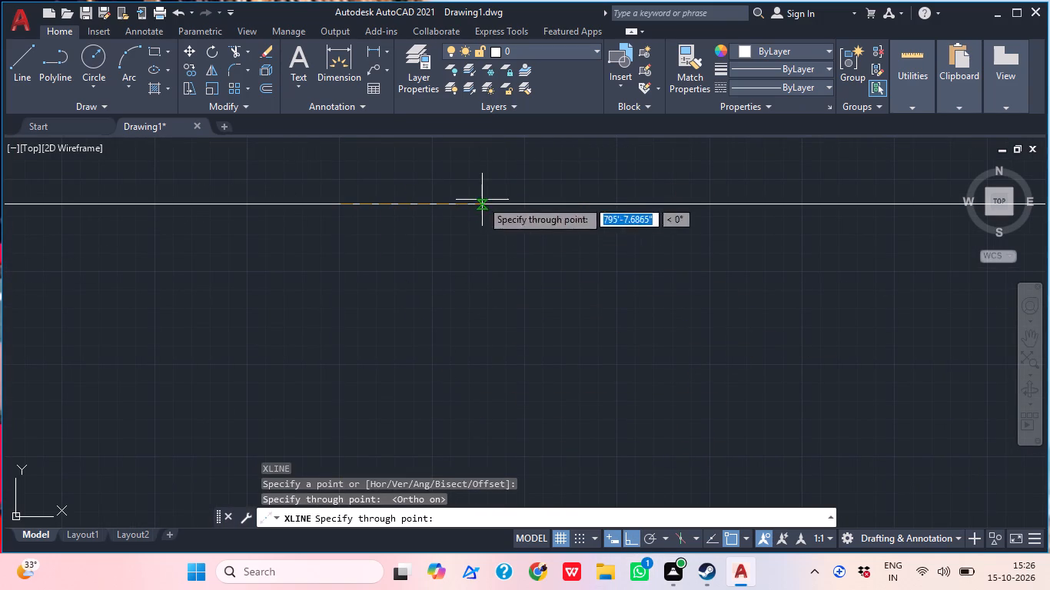
pyautogui.click(311, 254)
pyautogui.moveTo(351, 276); pyautogui.dragTo(379, 356, button='middle')
pyautogui.press('Escape')
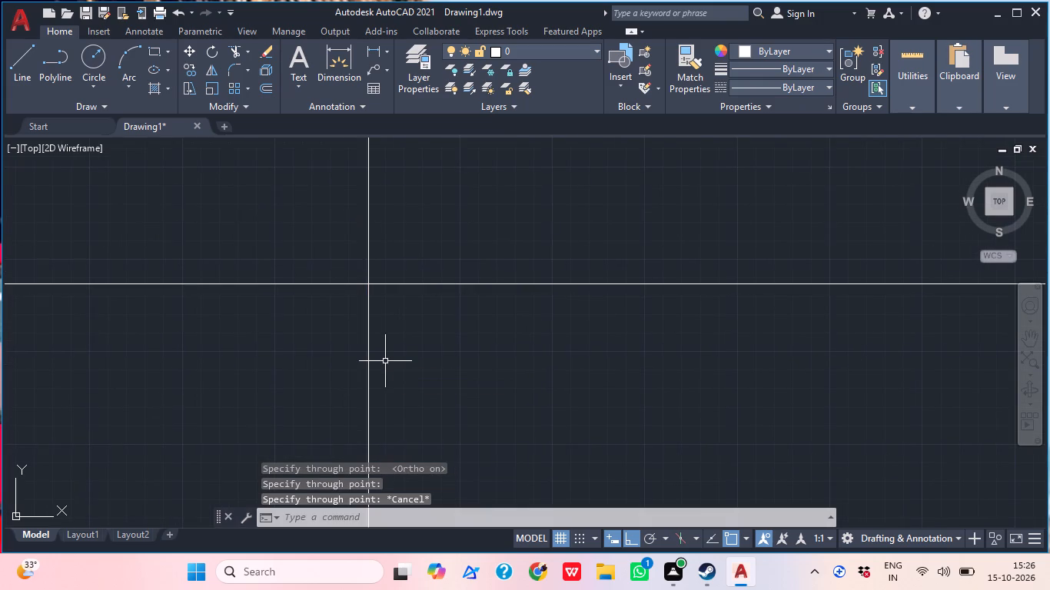
# Offset the horizontal construction line 9" downward and the vertical construction line 9" to its right side.
pyautogui.press('o')
pyautogui.press('Return')
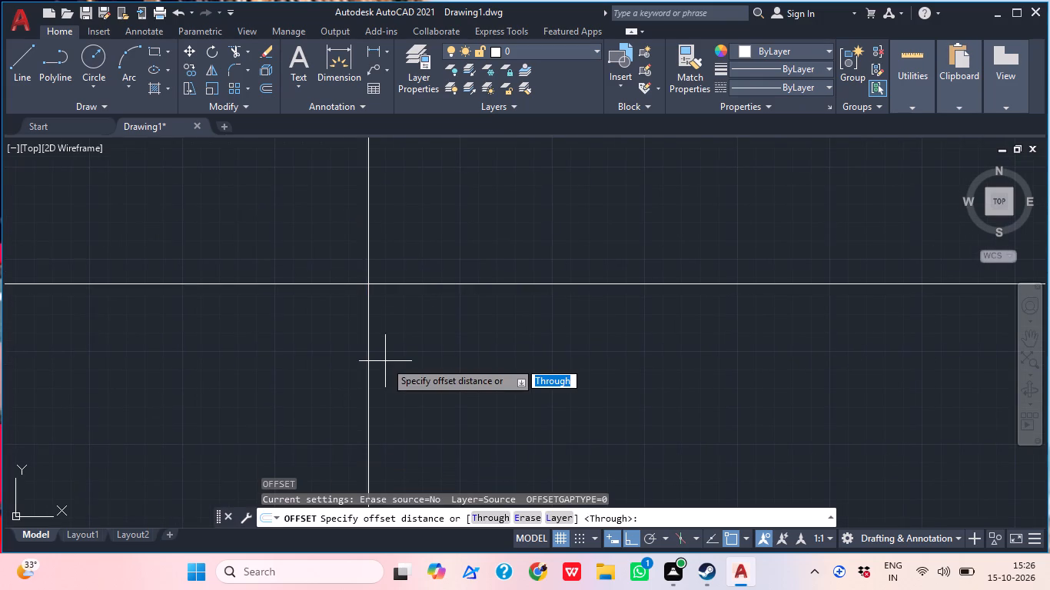
pyautogui.write("9'")
pyautogui.press('BackSpace')
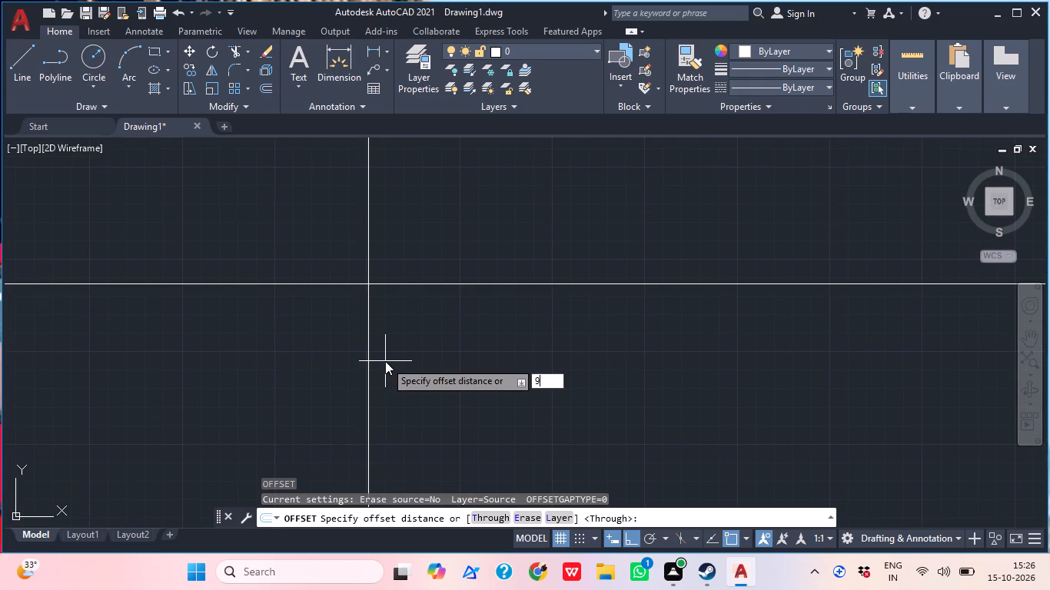
pyautogui.hotkey('shift', '"')
pyautogui.press('Return')
pyautogui.scroll(2, 371, 284)
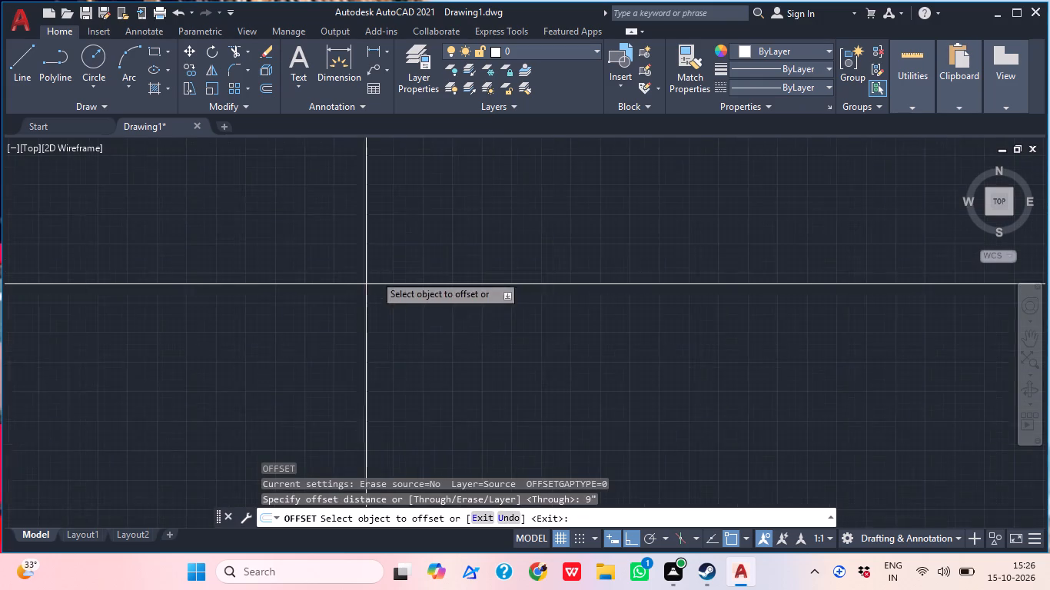
pyautogui.scroll(1, 375, 273)
pyautogui.click(402, 300)
pyautogui.click(418, 384)
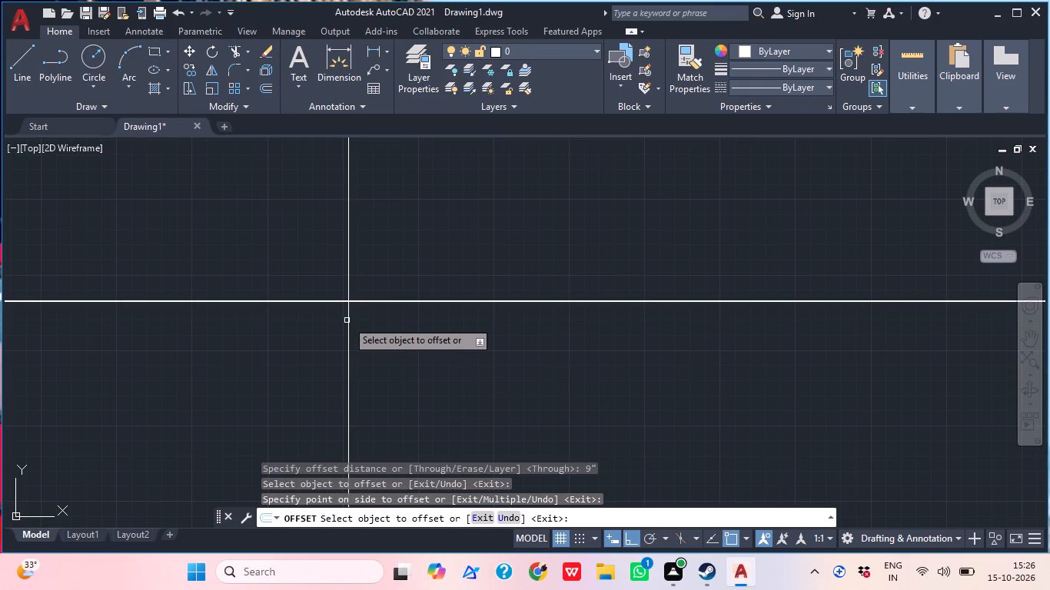
pyautogui.click(349, 321)
pyautogui.moveTo(384, 330); pyautogui.dragTo(394, 334)
pyautogui.scroll(4, 341, 298)
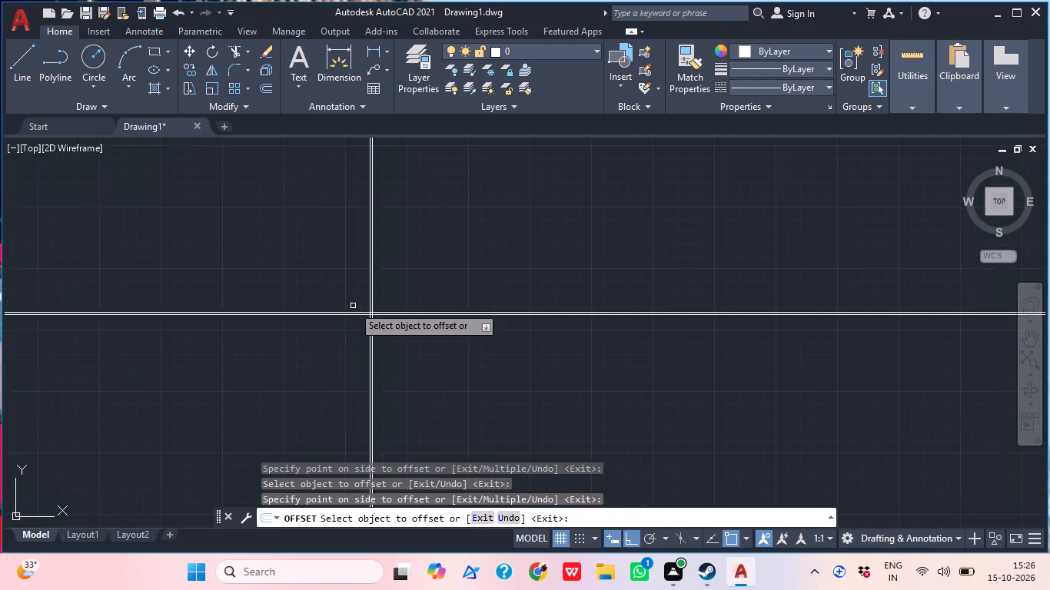
pyautogui.scroll(1, 353, 306)
pyautogui.middleClick(407, 338)
pyautogui.scroll(2, 411, 340)
pyautogui.press('Escape')
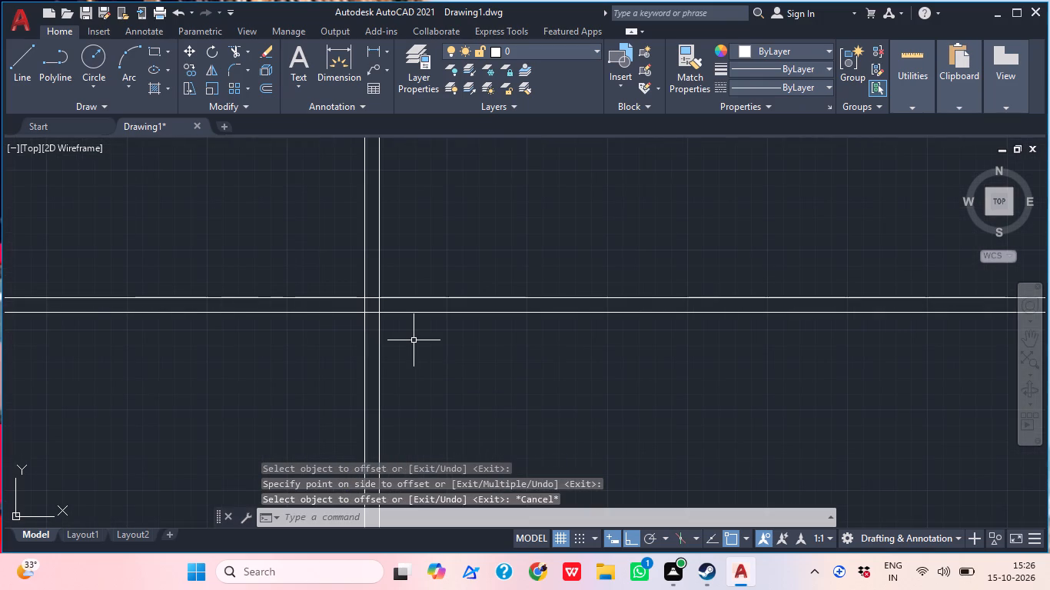
# Trim the construction line ends that extend left of and above the outer corner of the double-line pair.
pyautogui.write('tr')
pyautogui.press('Return')
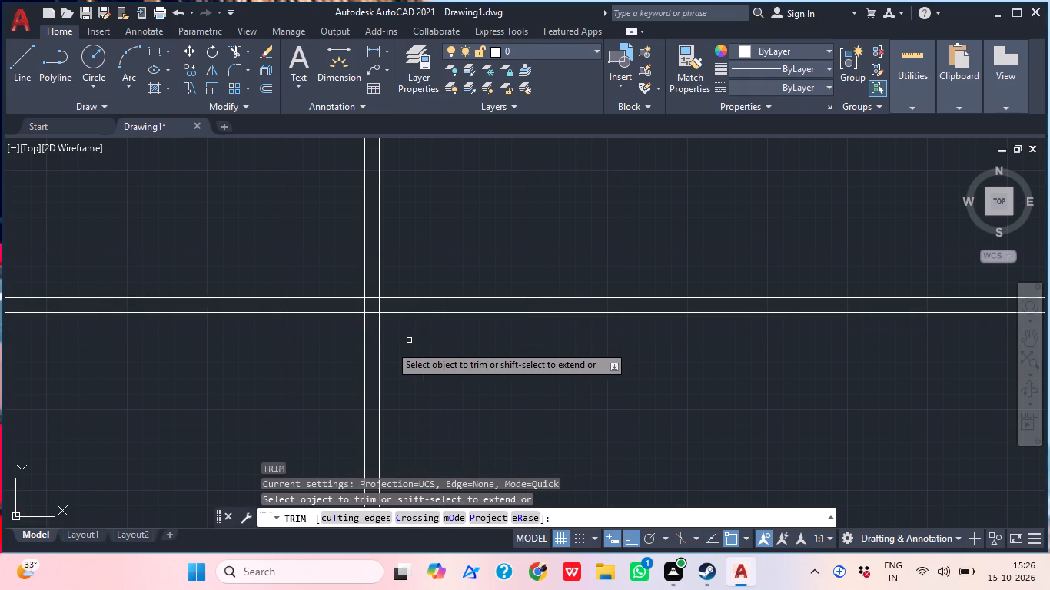
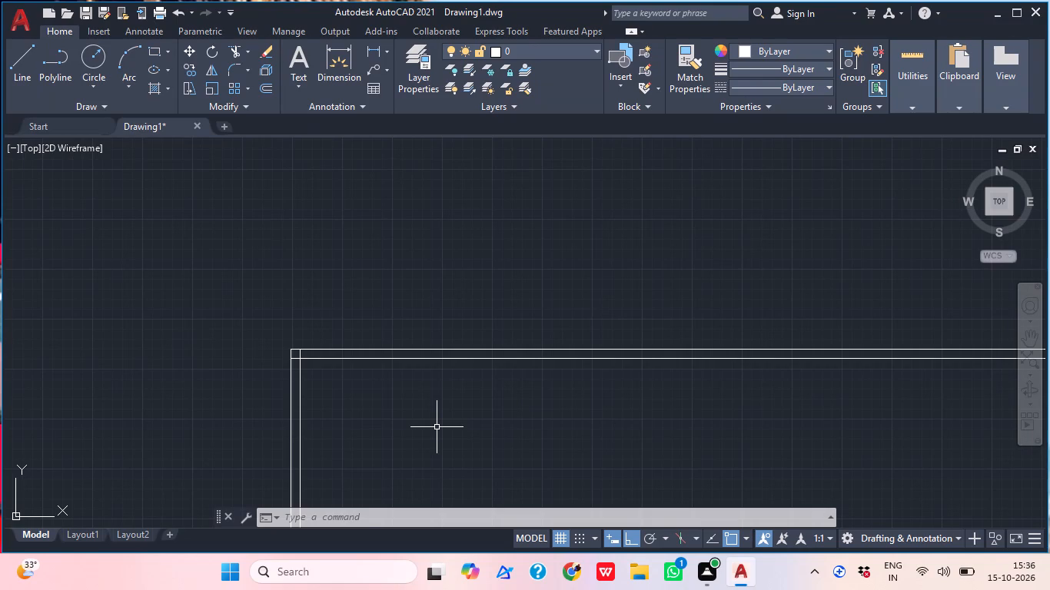
# Trim the inner wall lines where they overrun into the wall thickness at the upper-left corner.
pyautogui.moveTo(331, 413); pyautogui.dragTo(361, 405, button='middle')
pyautogui.scroll(2, 327, 422)
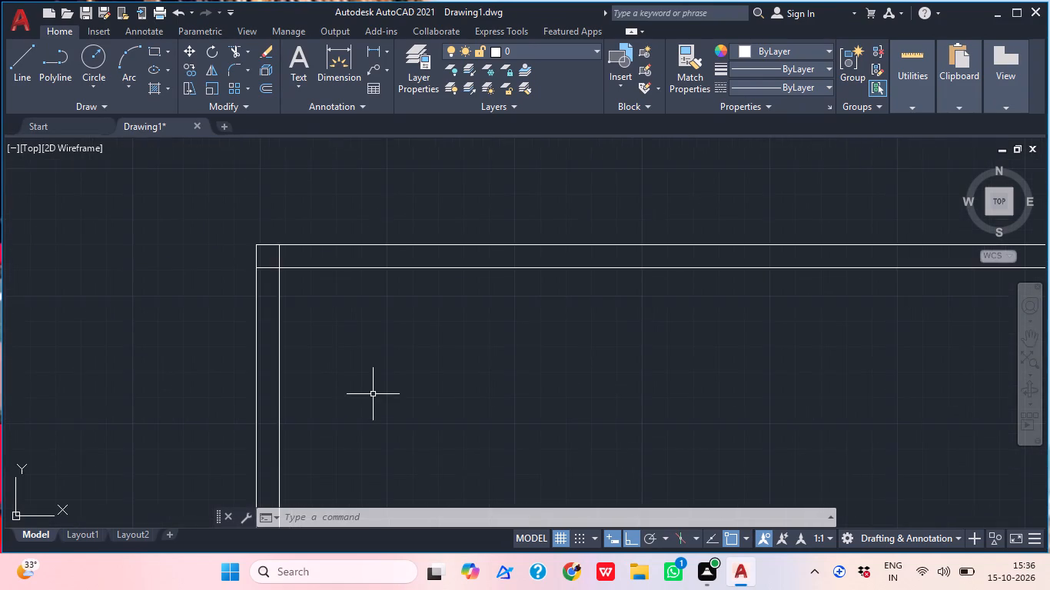
pyautogui.moveTo(374, 394); pyautogui.dragTo(426, 484, button='middle')
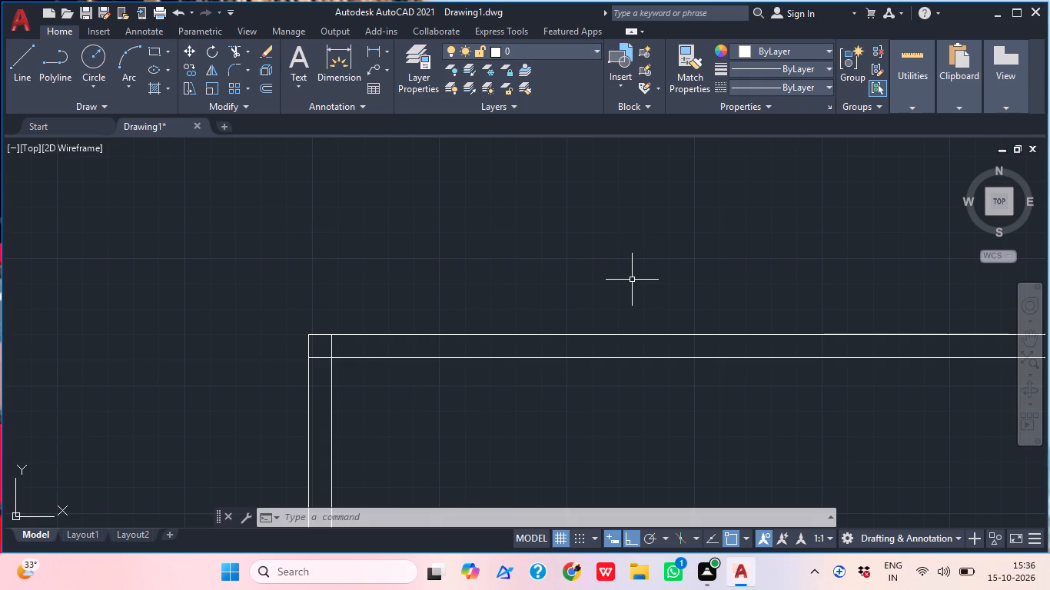
pyautogui.moveTo(453, 434); pyautogui.dragTo(430, 430, button='middle')
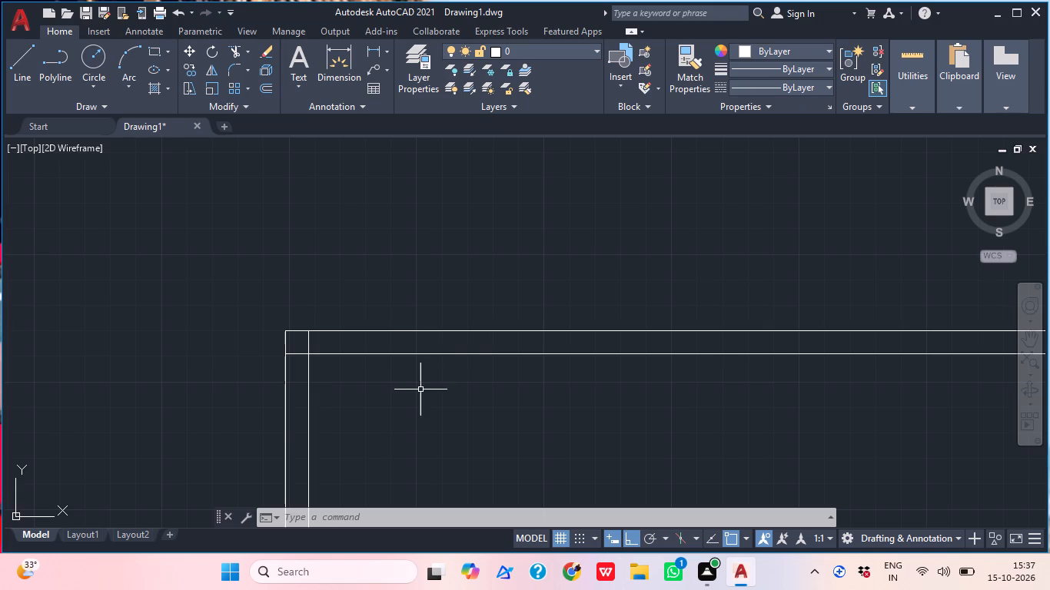
pyautogui.write('tr')
pyautogui.press('space')
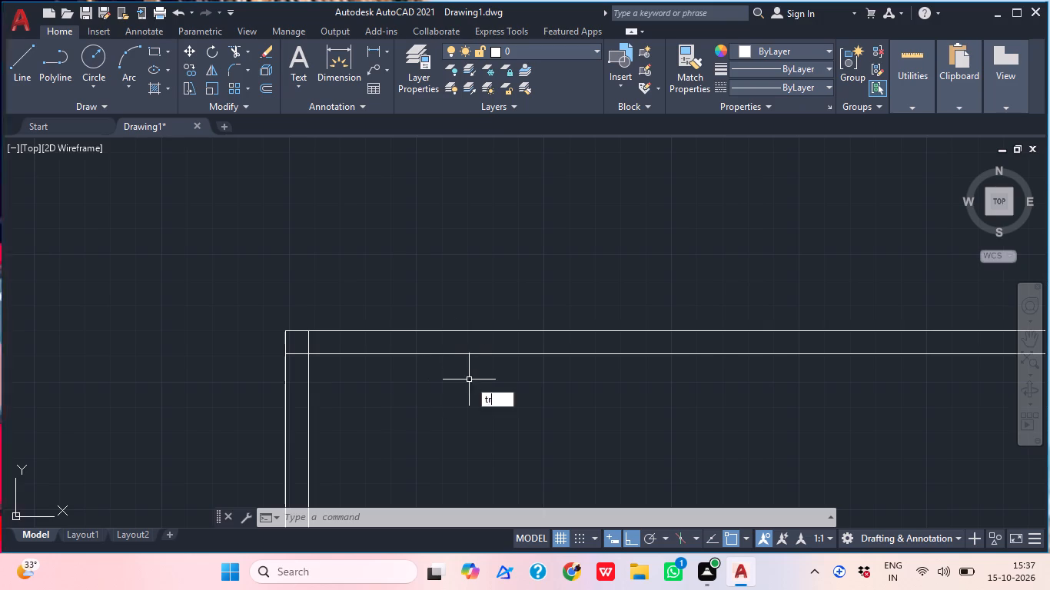
pyautogui.scroll(3, 291, 350)
pyautogui.moveTo(311, 393); pyautogui.dragTo(312, 401)
pyautogui.click(401, 326)
pyautogui.scroll(-1, 358, 346)
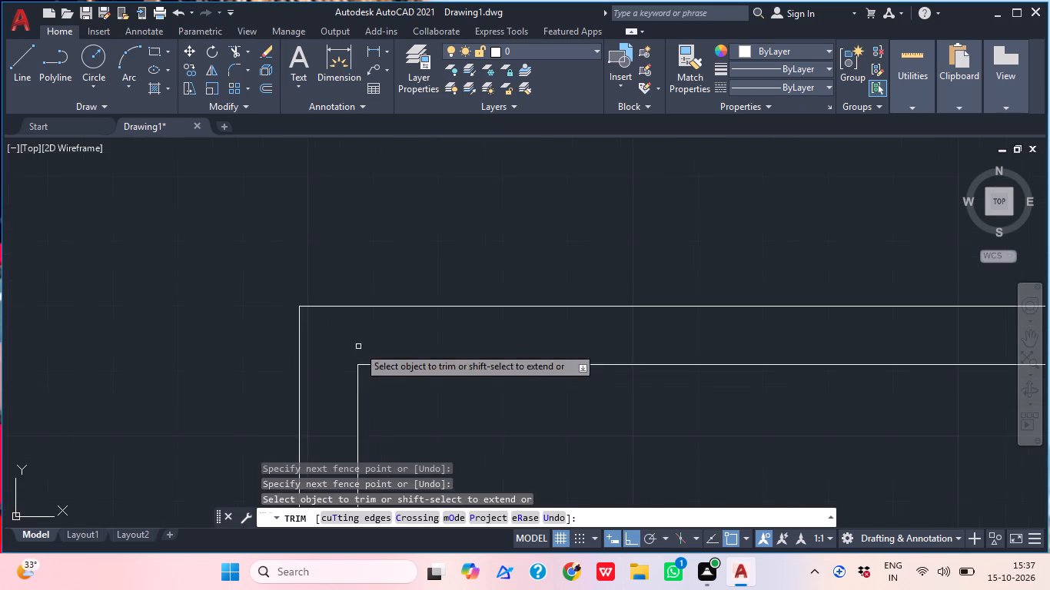
pyautogui.moveTo(392, 373); pyautogui.dragTo(304, 376, button='middle')
pyautogui.press('Escape')
pyautogui.scroll(-1, 394, 383)
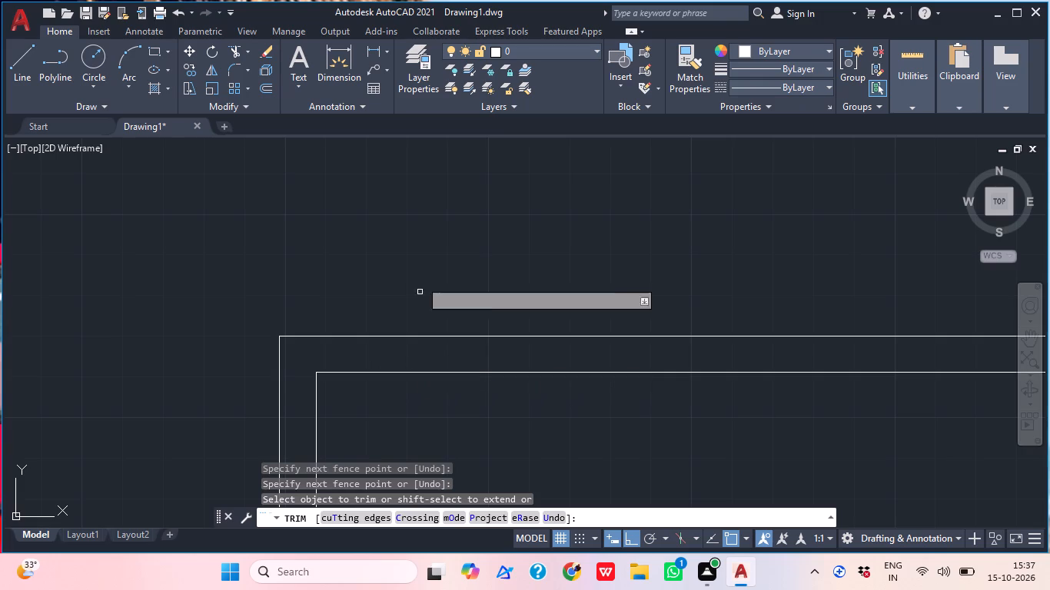
pyautogui.scroll(-1, 348, 239)
pyautogui.moveTo(414, 277); pyautogui.dragTo(341, 256, button='middle')
pyautogui.moveTo(361, 340); pyautogui.dragTo(347, 335, button='middle')
pyautogui.press('Escape')
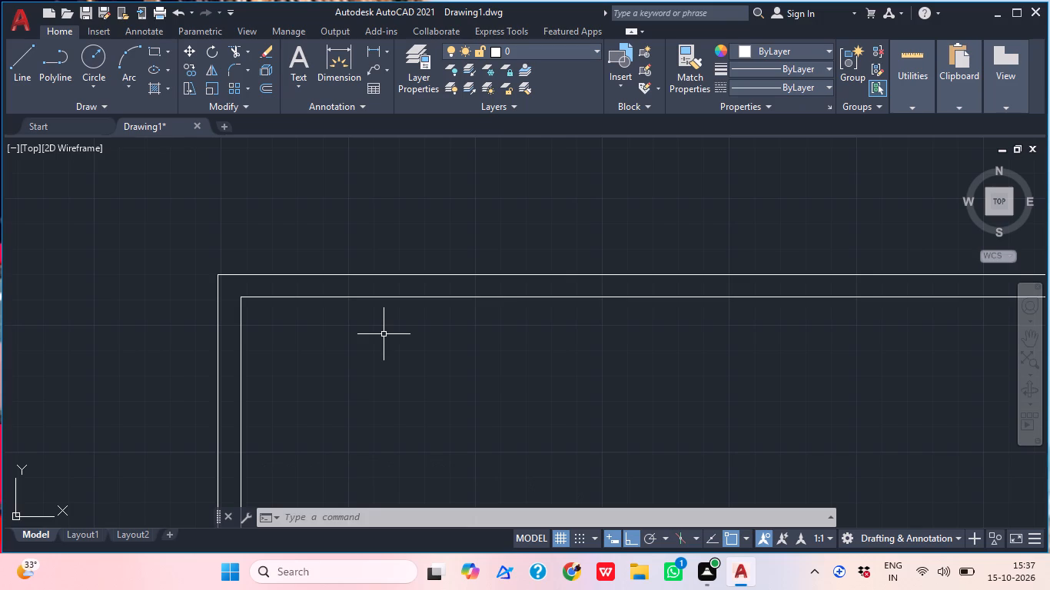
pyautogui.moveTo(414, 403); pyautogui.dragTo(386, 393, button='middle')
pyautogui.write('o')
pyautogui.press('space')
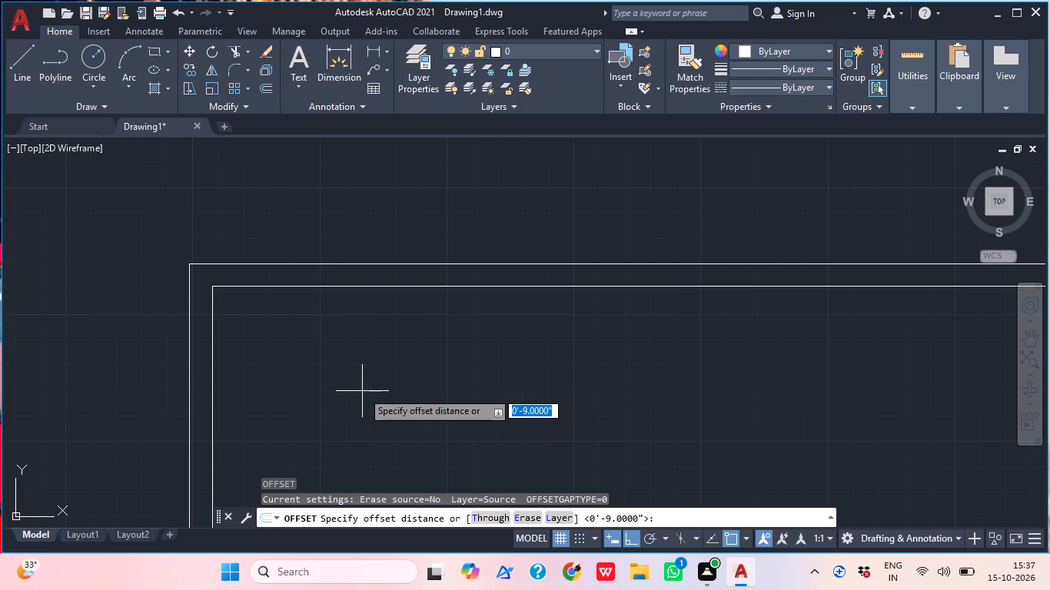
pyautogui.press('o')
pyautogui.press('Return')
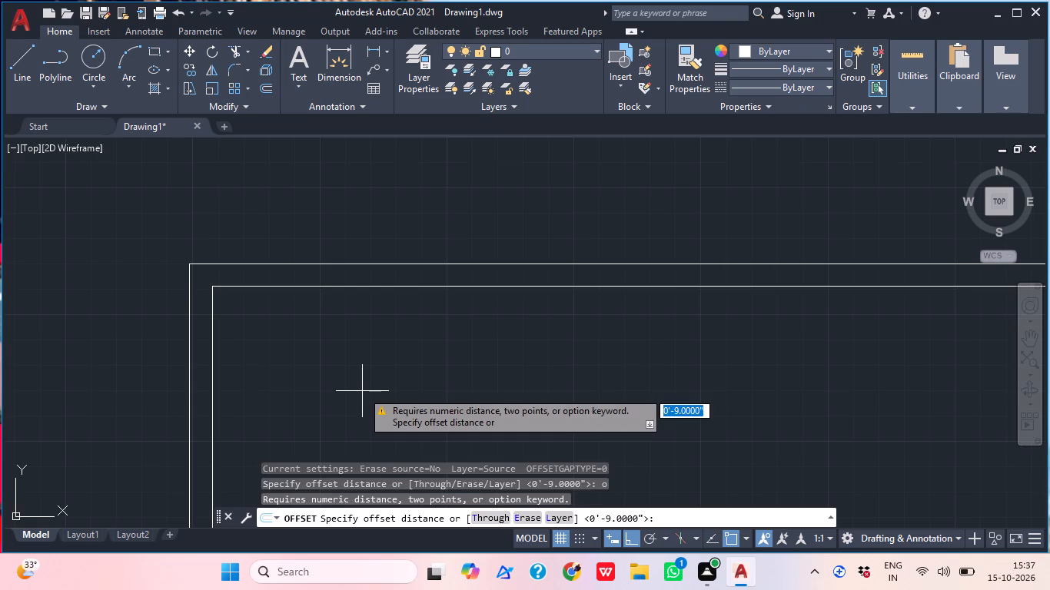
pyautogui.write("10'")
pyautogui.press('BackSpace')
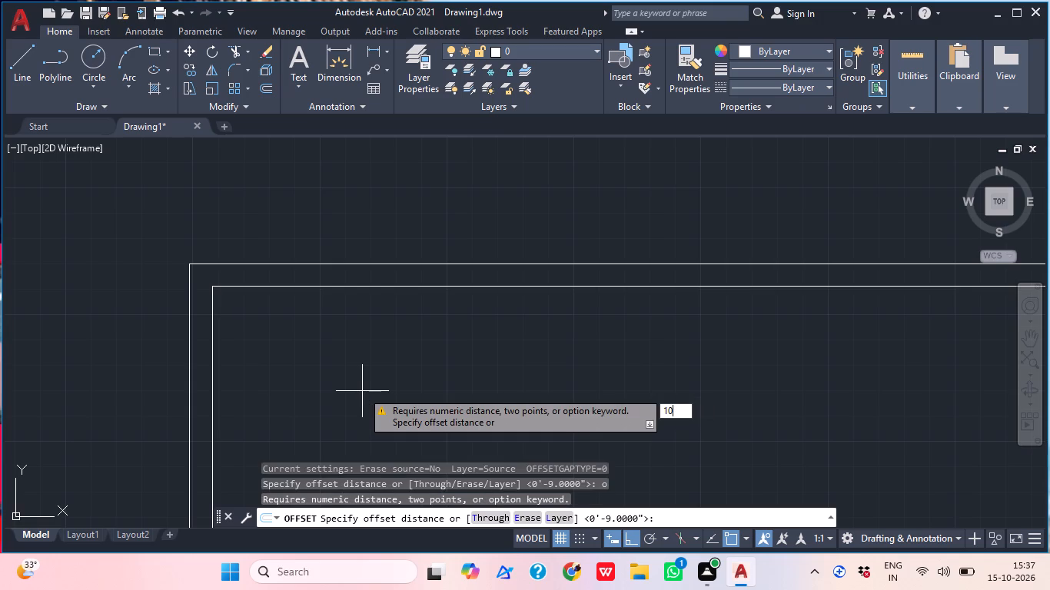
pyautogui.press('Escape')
# Offset the inner vertical line of the left wall 10' to the right, into the room.
pyautogui.press('o')
pyautogui.press('Return')
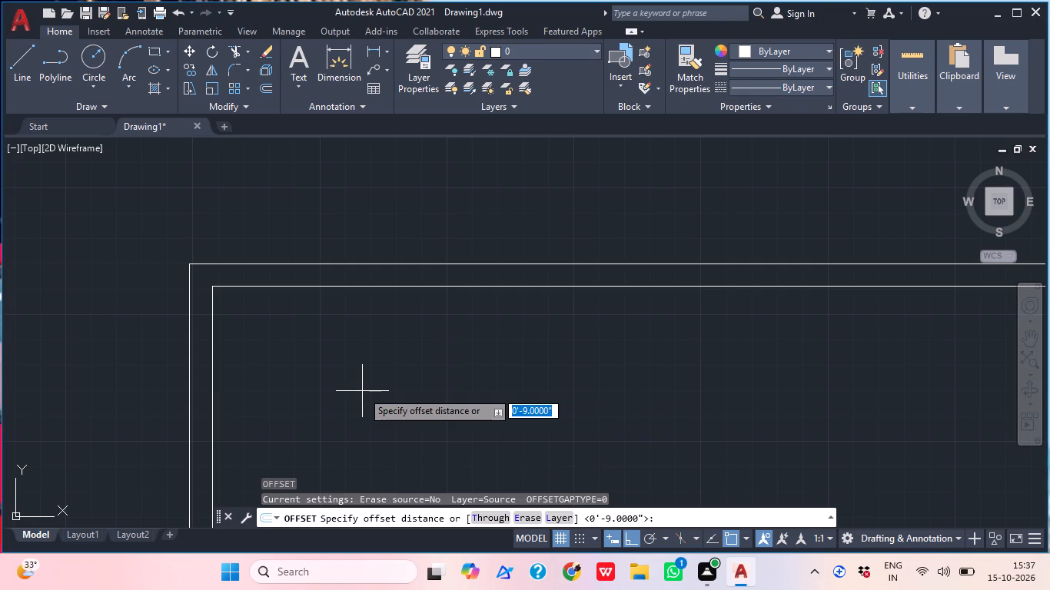
pyautogui.write("10'")
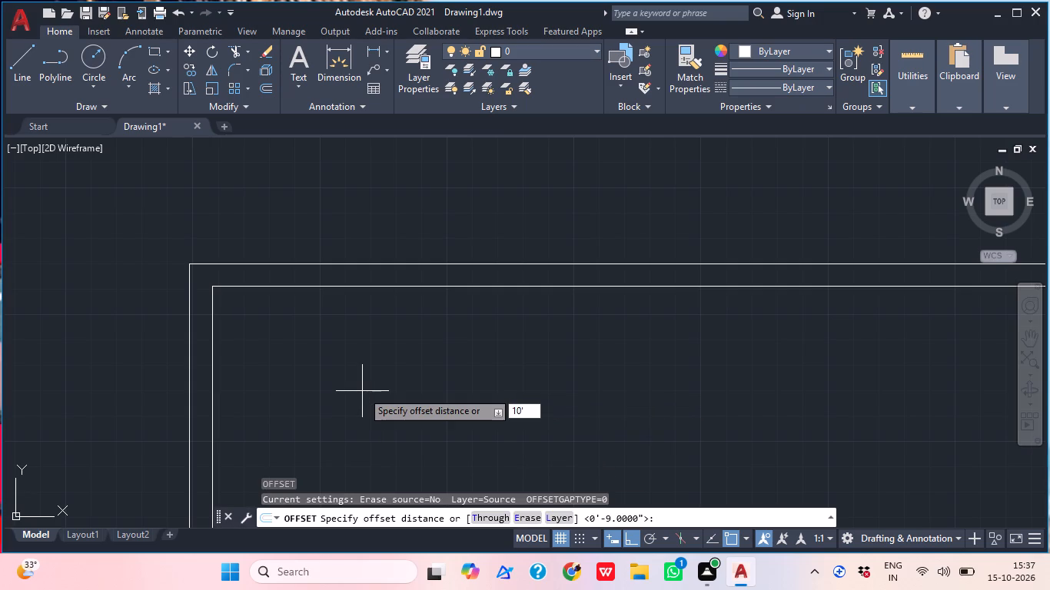
pyautogui.press('Return')
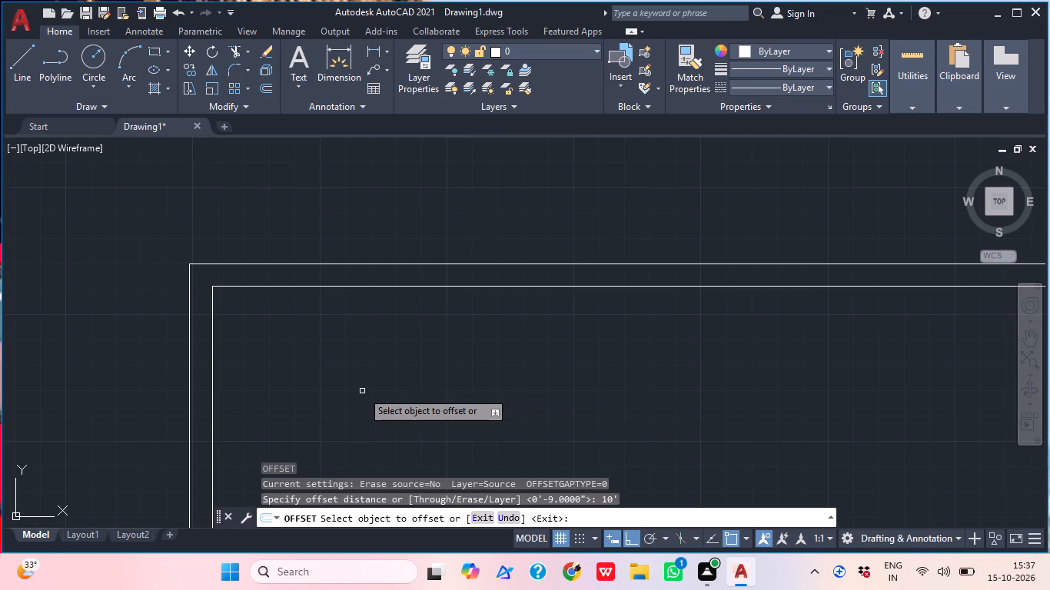
pyautogui.scroll(-3, 361, 377)
pyautogui.moveTo(337, 358); pyautogui.dragTo(276, 301, button='middle')
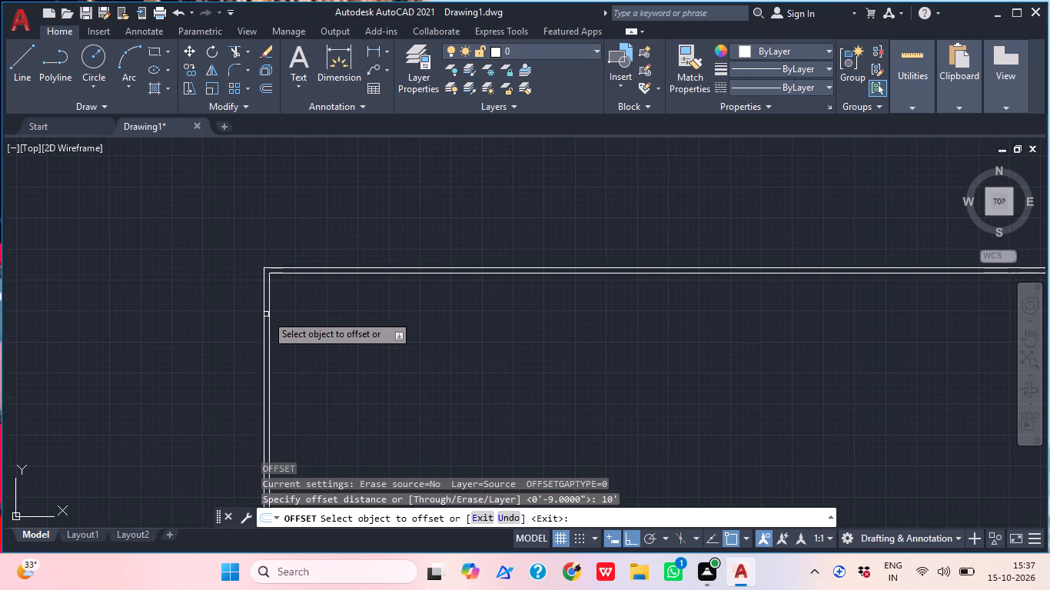
pyautogui.click(271, 314)
pyautogui.moveTo(450, 312); pyautogui.dragTo(461, 320, button='middle')
pyautogui.scroll(1, 461, 320)
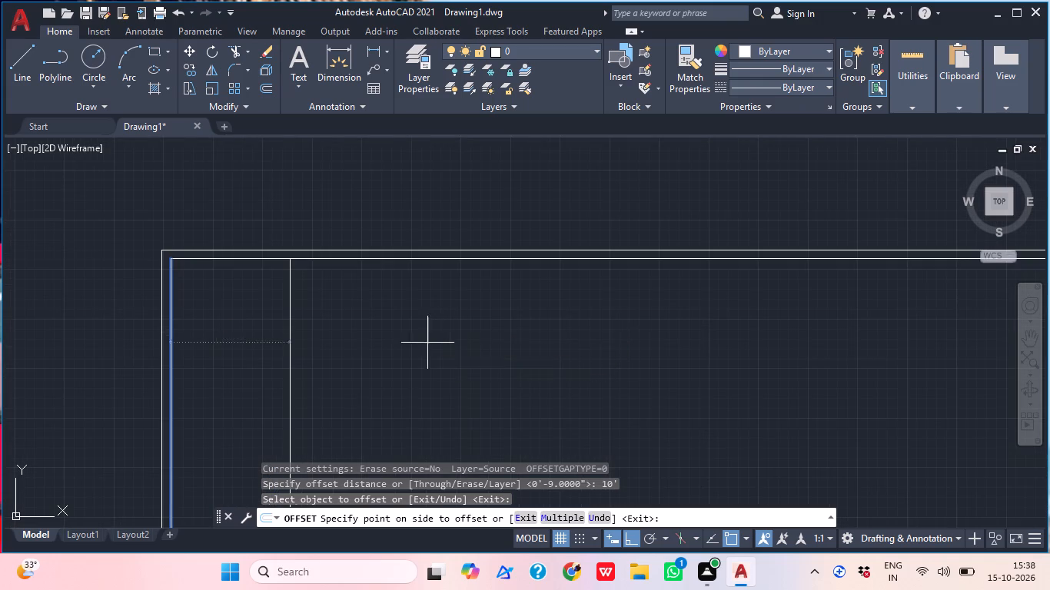
pyautogui.click(427, 343)
pyautogui.moveTo(408, 353); pyautogui.dragTo(445, 404, button='middle')
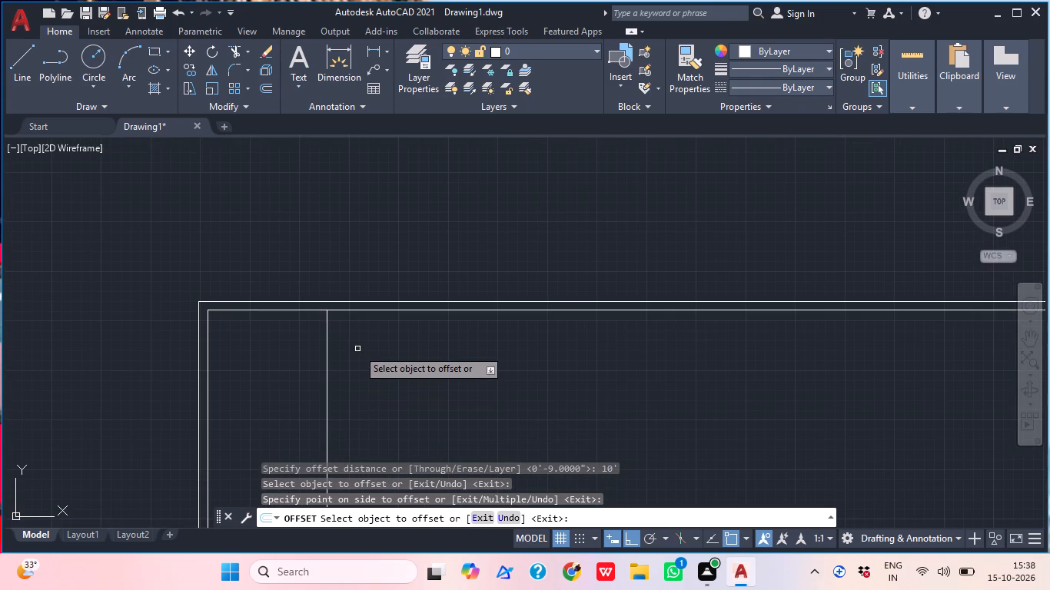
pyautogui.press('space')
# Offset the single vertical line at 10' from the left wall a further 18'6" to the right.
pyautogui.press('space')
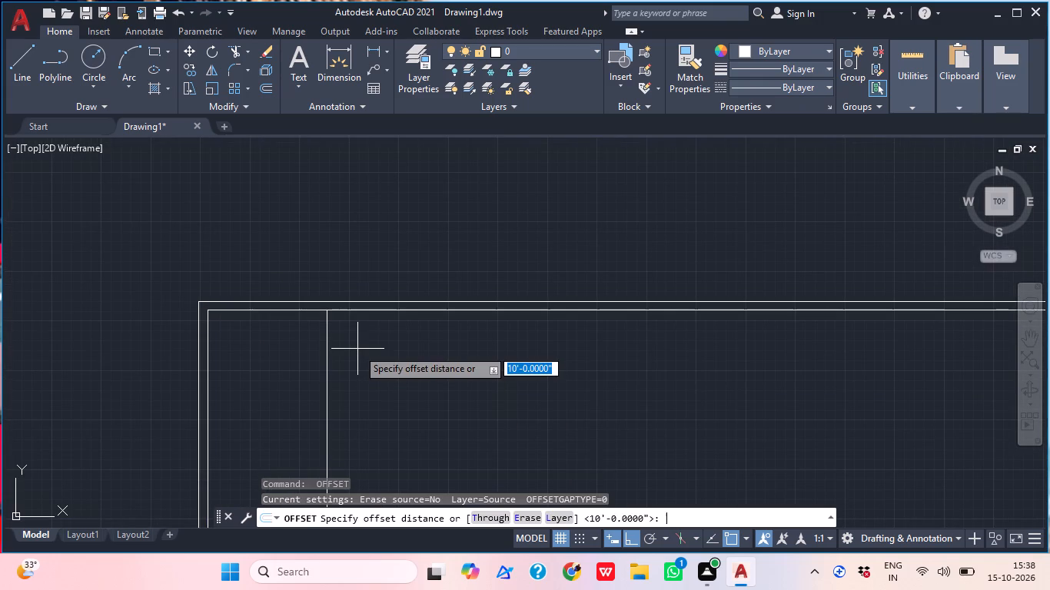
pyautogui.press('2')
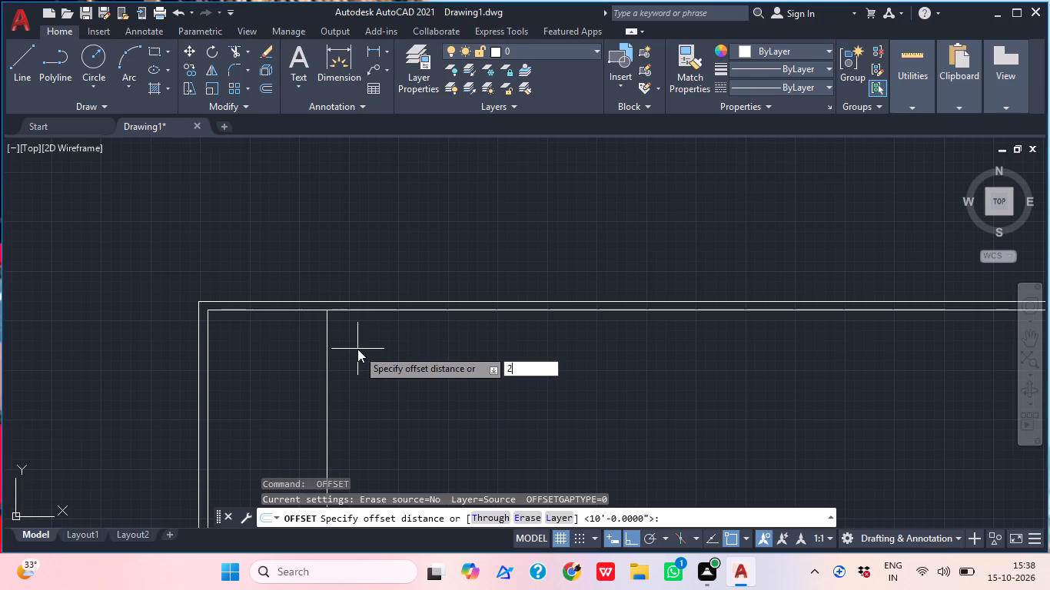
pyautogui.press('BackSpace')
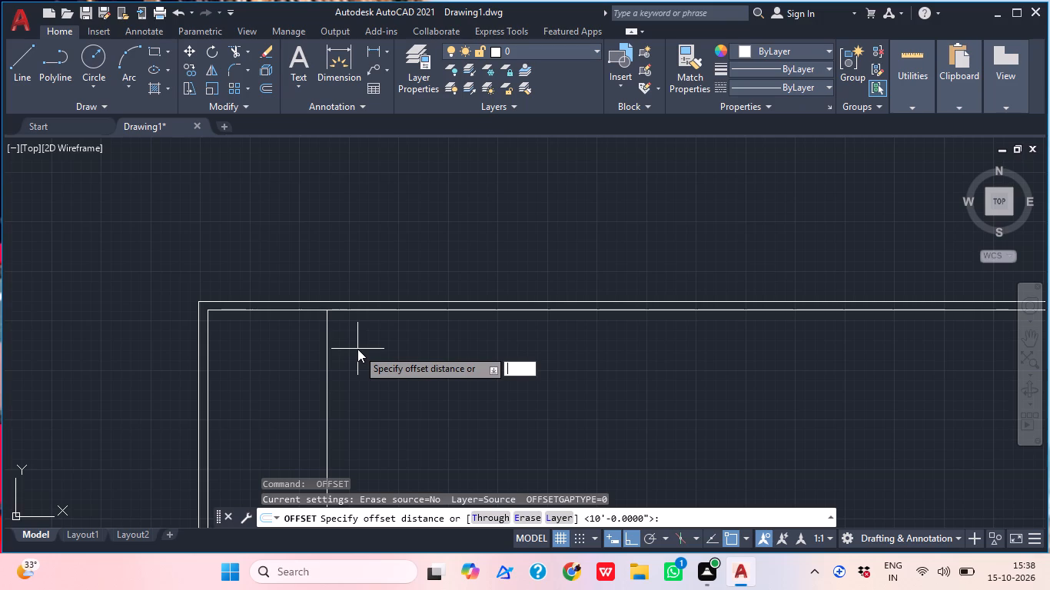
pyautogui.press('1')
pyautogui.write("8'")
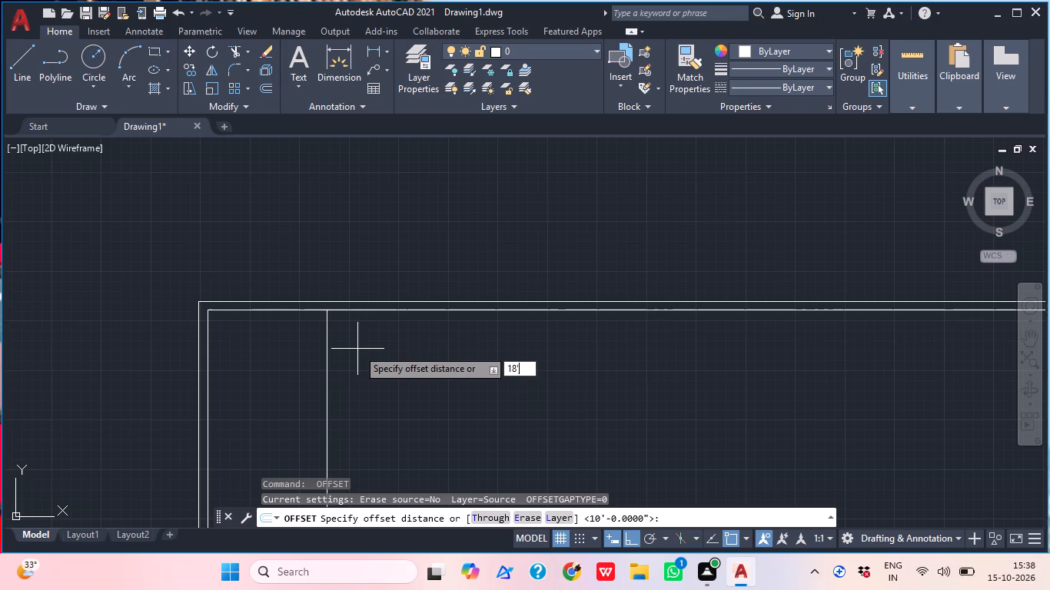
pyautogui.write('6"')
pyautogui.press('Return')
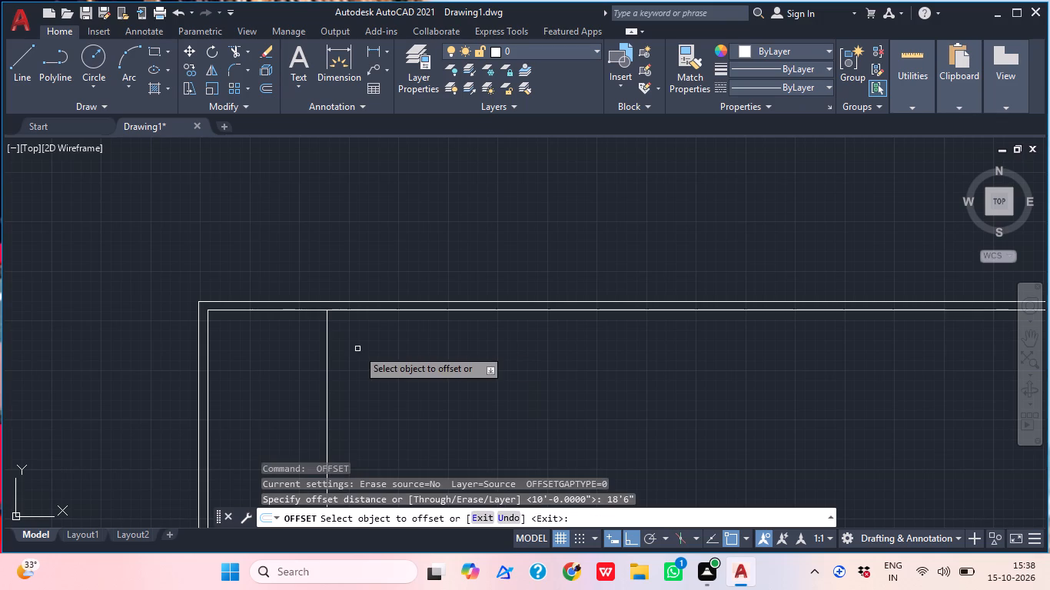
pyautogui.click(327, 338)
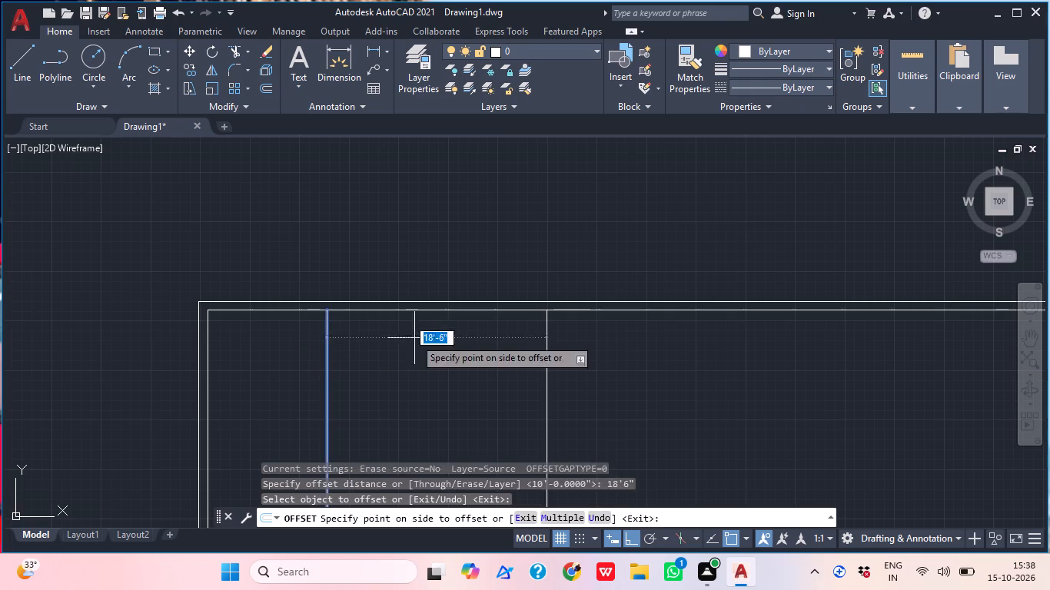
pyautogui.moveTo(461, 344); pyautogui.dragTo(461, 355)
pyautogui.moveTo(482, 367); pyautogui.dragTo(400, 362, button='middle')
pyautogui.press('space')
# Offset the rightmost vertical line 9" to the left to give the wall its thickness.
pyautogui.press('space')
pyautogui.write('9"')
pyautogui.press('Return')
pyautogui.scroll(2, 495, 303)
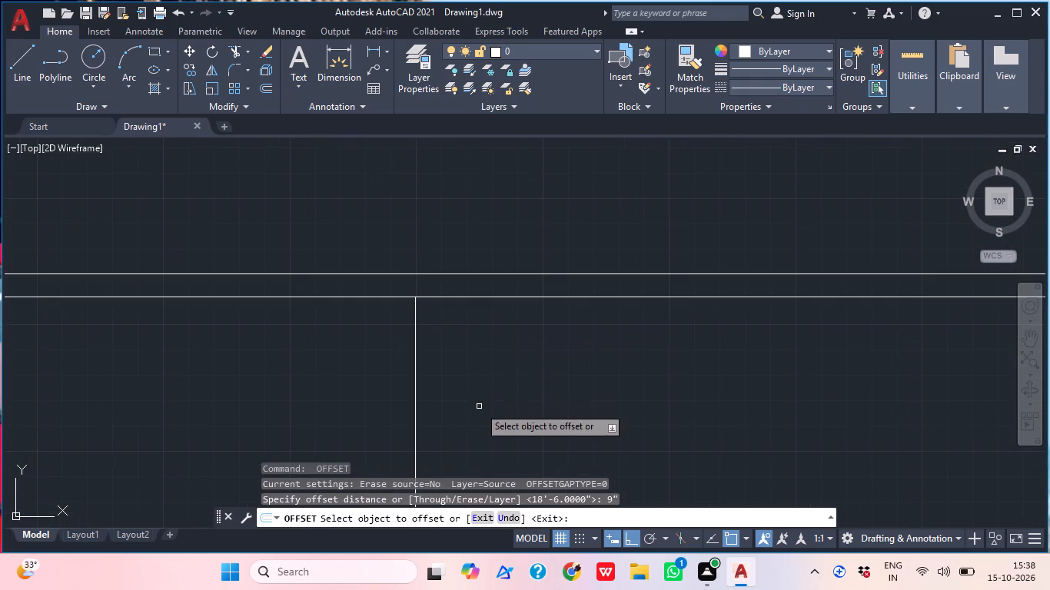
pyautogui.click(417, 362)
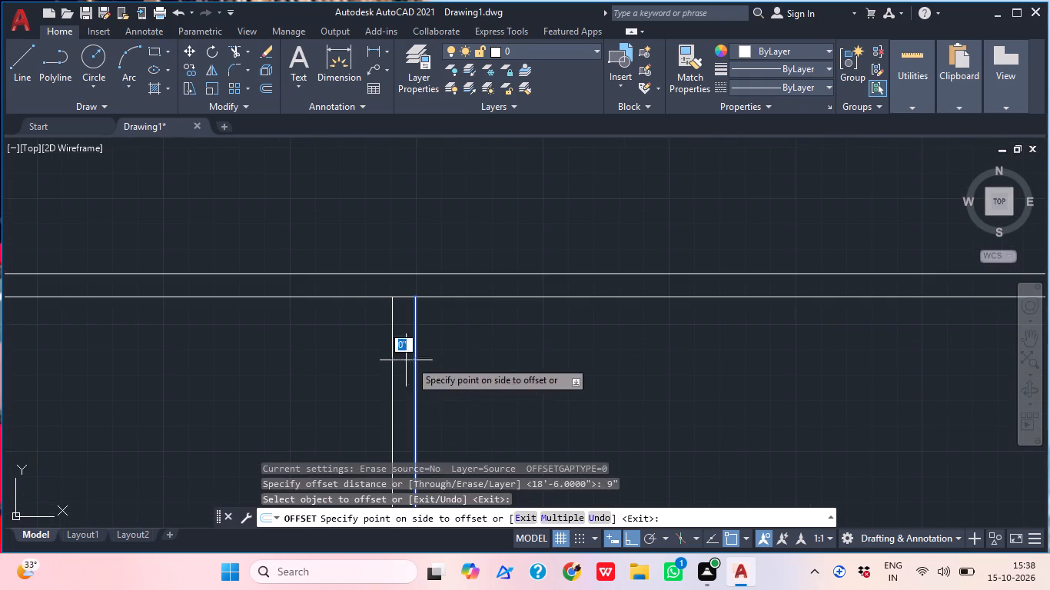
pyautogui.click(334, 362)
pyautogui.moveTo(426, 346); pyautogui.dragTo(545, 305, button='middle')
pyautogui.scroll(1, 545, 304)
pyautogui.press('Escape')
pyautogui.press('`')
pyautogui.press('Escape')
pyautogui.press('Escape')
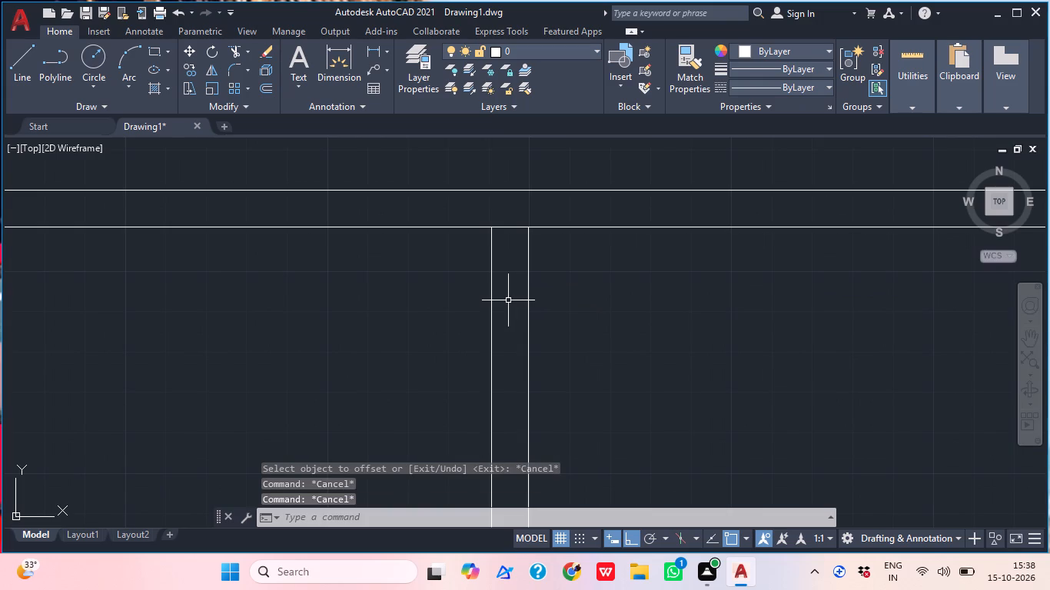
# Extend the 9" wall pair and the single vertical line up to the outer line of the top wall.
pyautogui.press('x')
pyautogui.press('Escape')
pyautogui.write('ex')
pyautogui.press('space')
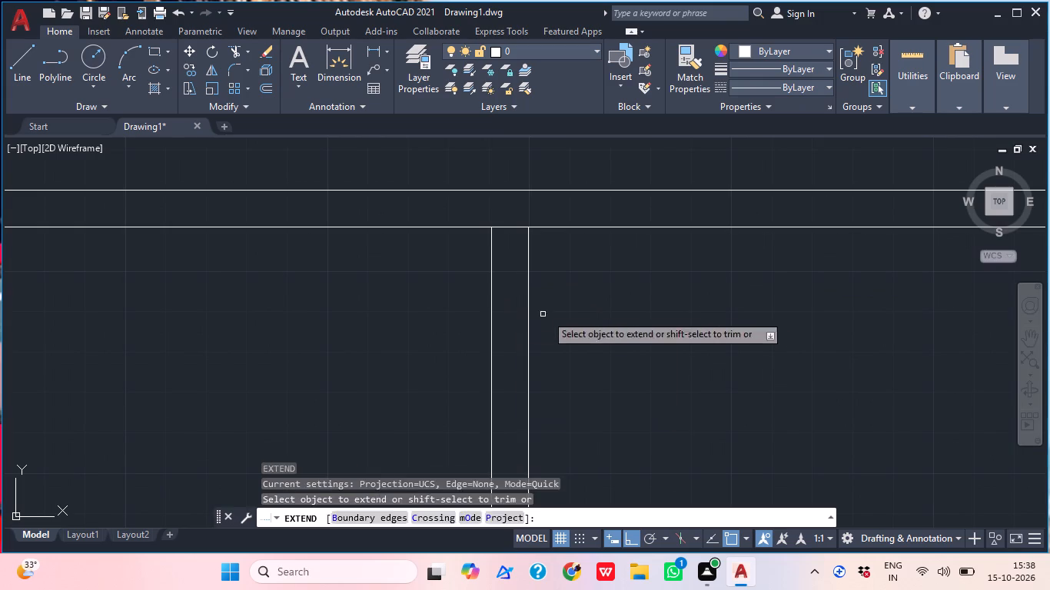
pyautogui.click(558, 321)
pyautogui.click(457, 309)
pyautogui.scroll(-4, 558, 264)
pyautogui.click(477, 307)
pyautogui.click(415, 302)
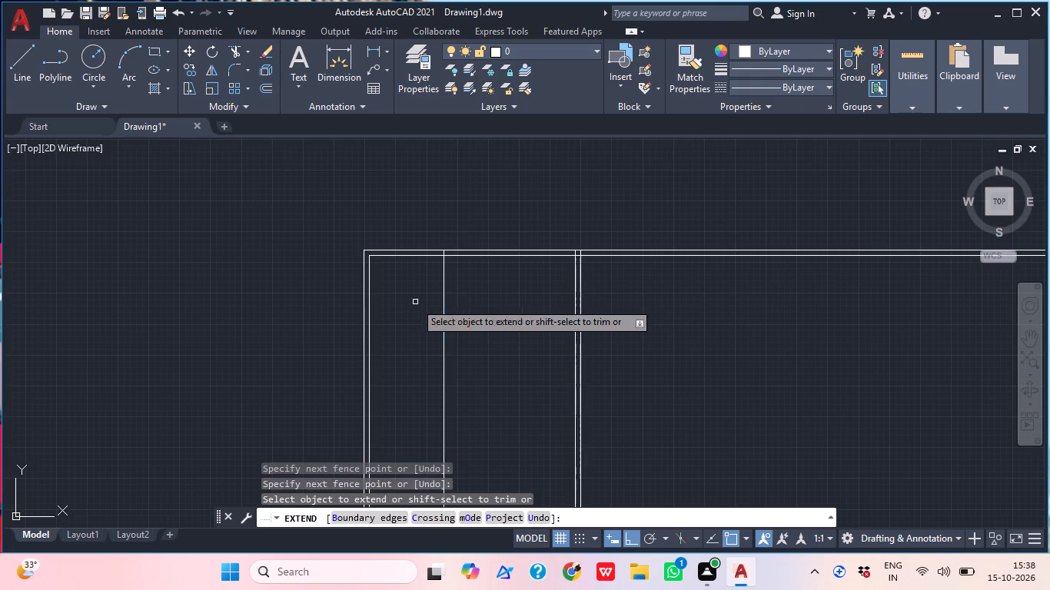
pyautogui.press('Escape')
# Measure the overall width from the outer upper-left corner to the far face of the 9" vertical wall pair using a linear dimension.
pyautogui.scroll(2, 444, 301)
pyautogui.moveTo(334, 281); pyautogui.dragTo(327, 323, button='middle')
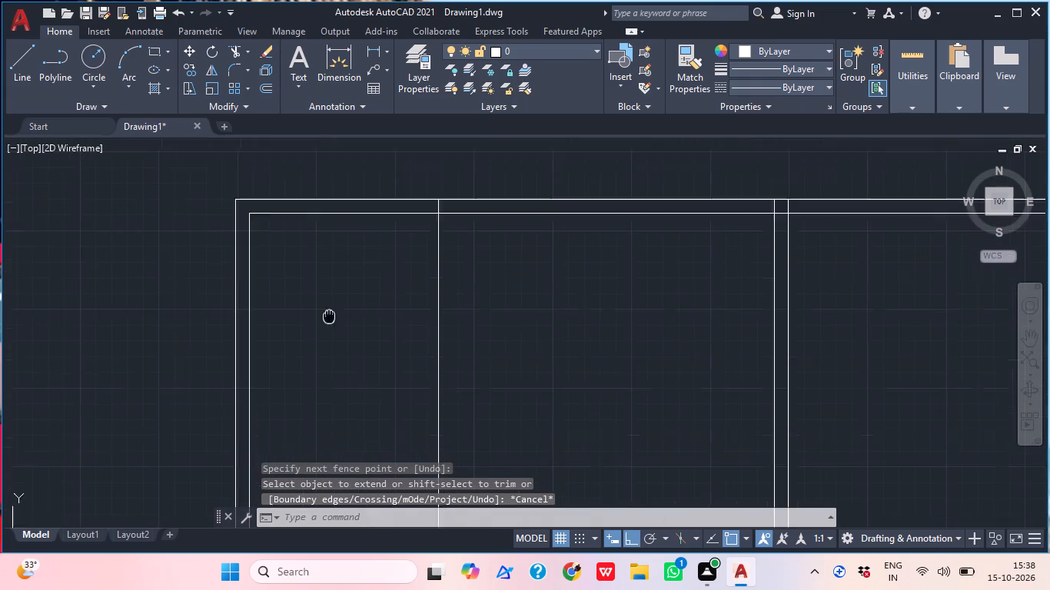
pyautogui.moveTo(327, 323); pyautogui.dragTo(292, 385, button='middle')
pyautogui.scroll(-1, 310, 360)
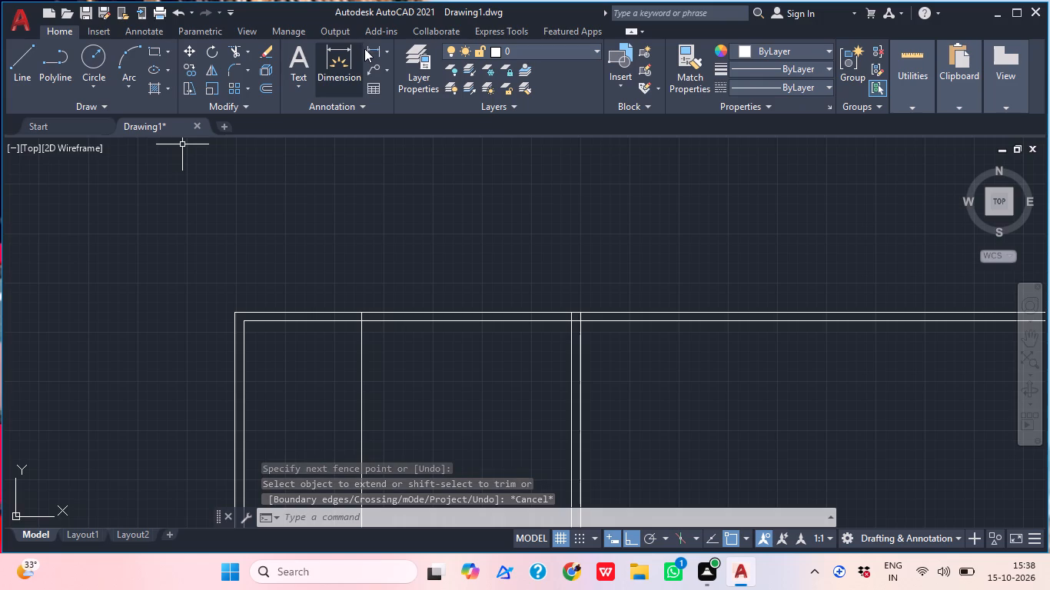
pyautogui.click(374, 51)
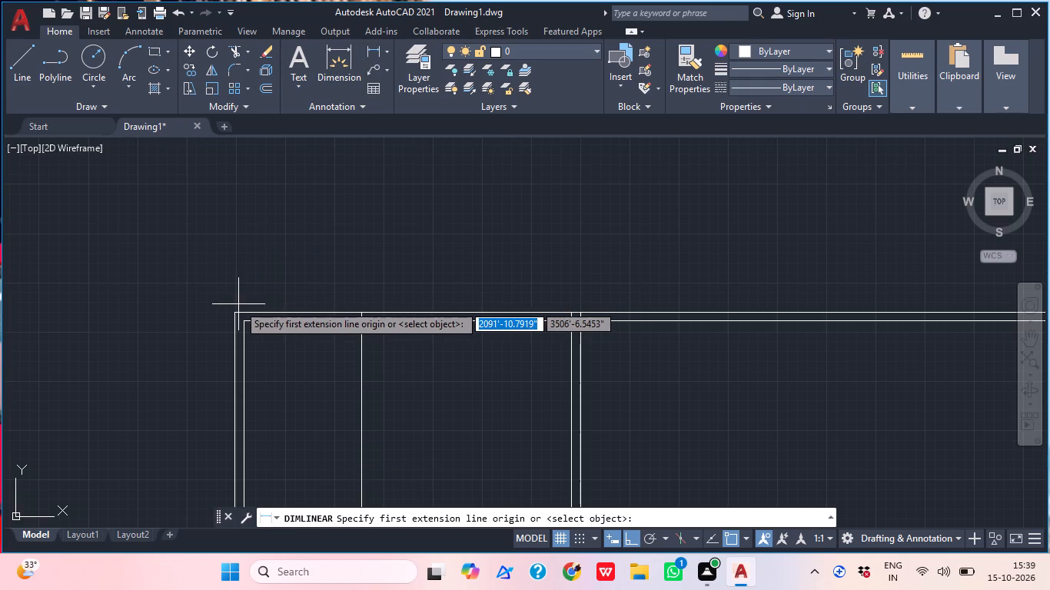
pyautogui.click(237, 308)
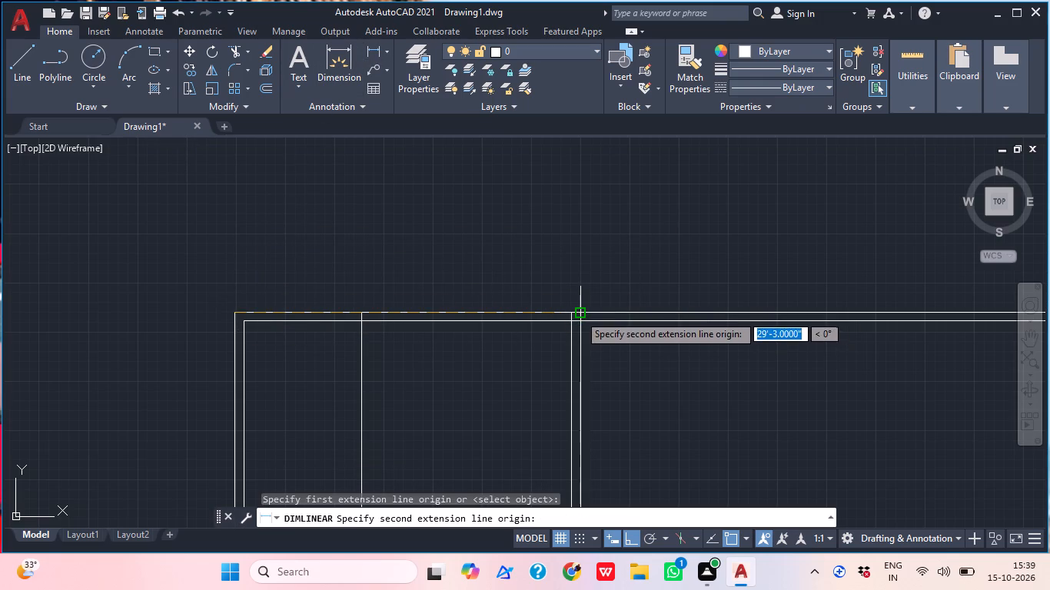
pyautogui.click(579, 311)
pyautogui.scroll(3, 468, 260)
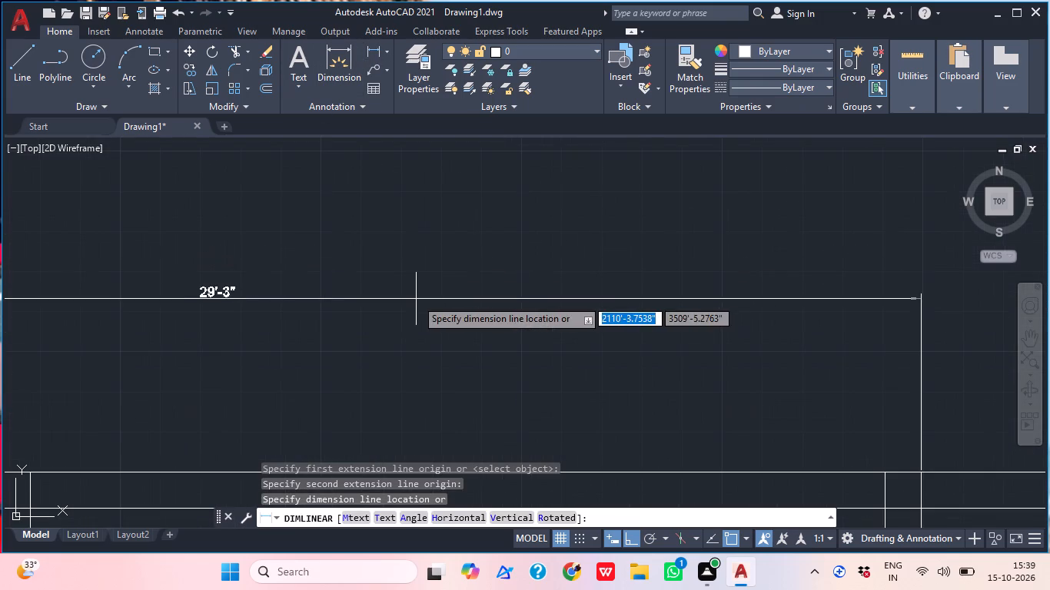
pyautogui.scroll(-2, 453, 290)
pyautogui.moveTo(485, 303); pyautogui.dragTo(503, 291, button='middle')
pyautogui.press('Escape')
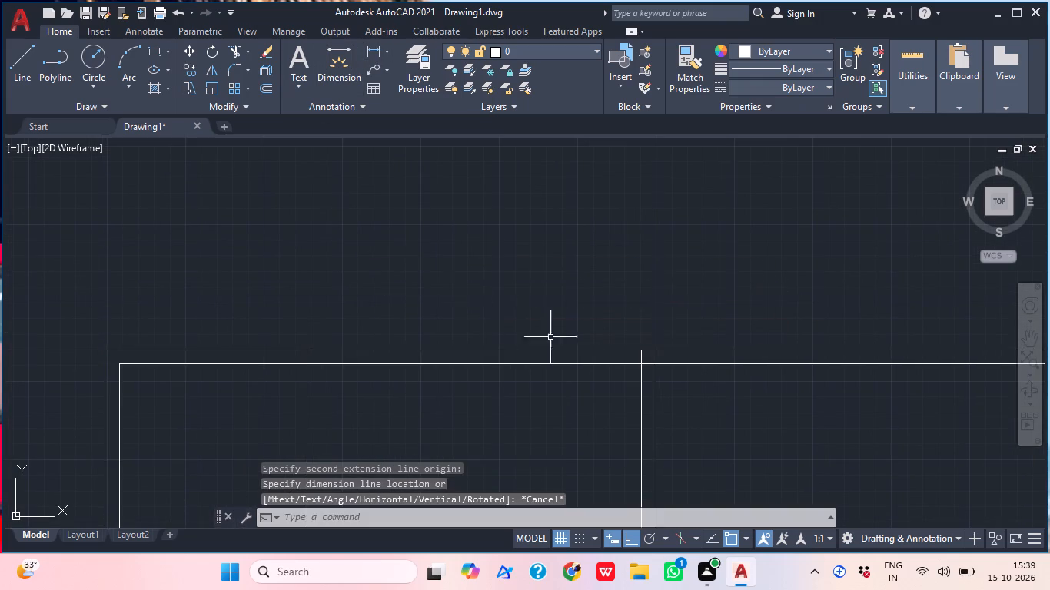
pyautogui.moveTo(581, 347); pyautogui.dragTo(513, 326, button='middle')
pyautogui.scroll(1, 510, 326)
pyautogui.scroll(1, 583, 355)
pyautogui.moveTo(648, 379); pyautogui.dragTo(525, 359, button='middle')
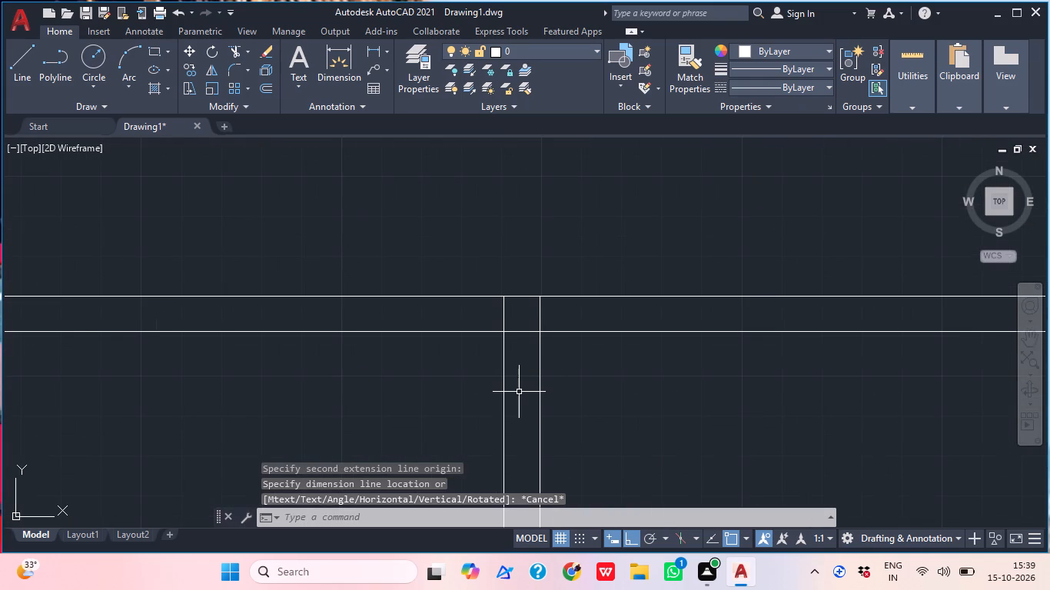
# Delete the inner line of the 9" vertical wall pair on the plan's right side, keeping the outer one.
pyautogui.click(519, 392)
pyautogui.click(494, 383)
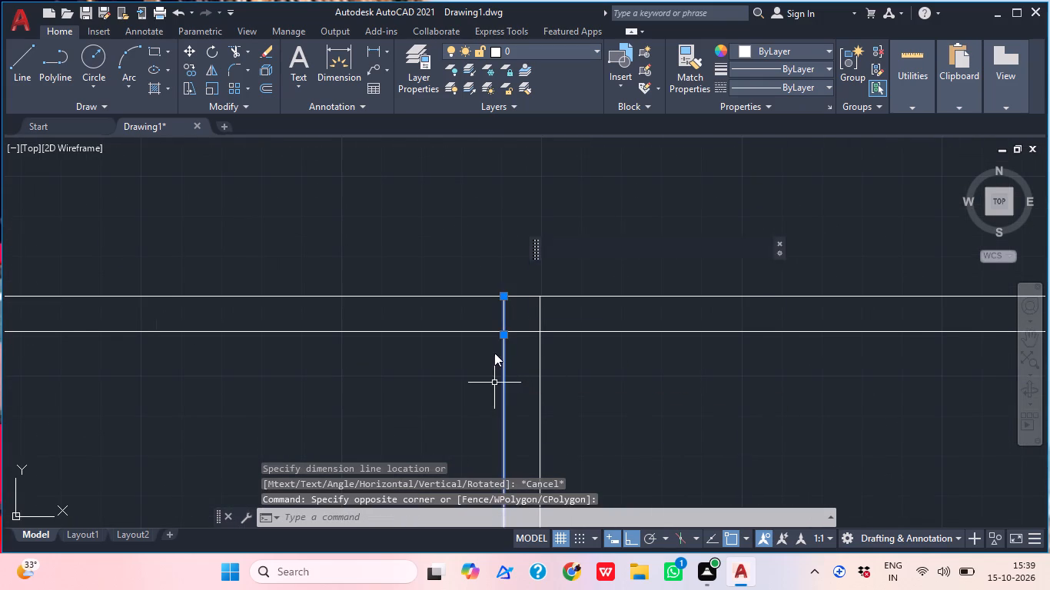
pyautogui.press('Delete')
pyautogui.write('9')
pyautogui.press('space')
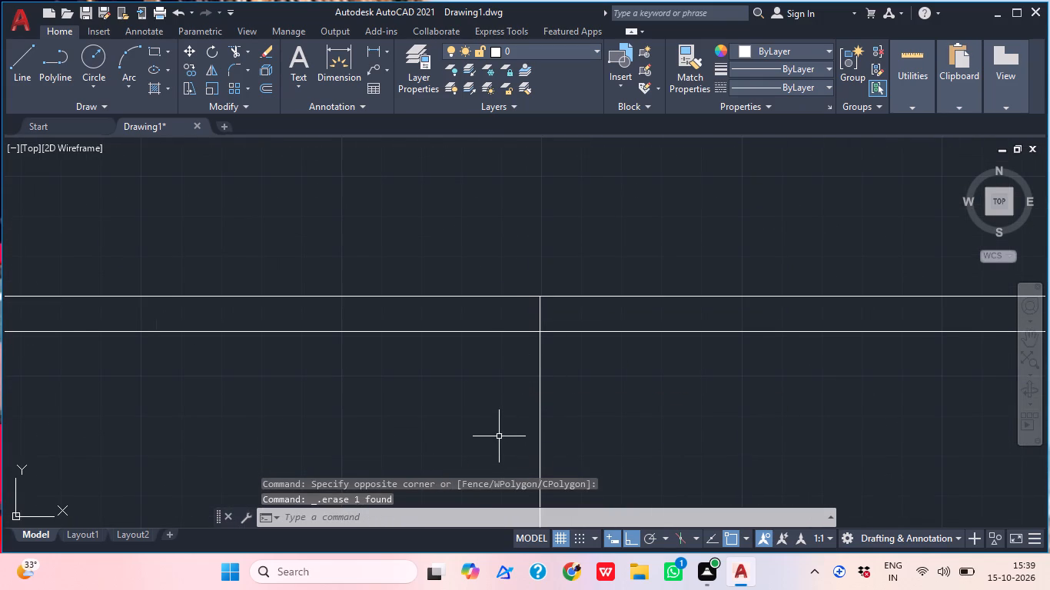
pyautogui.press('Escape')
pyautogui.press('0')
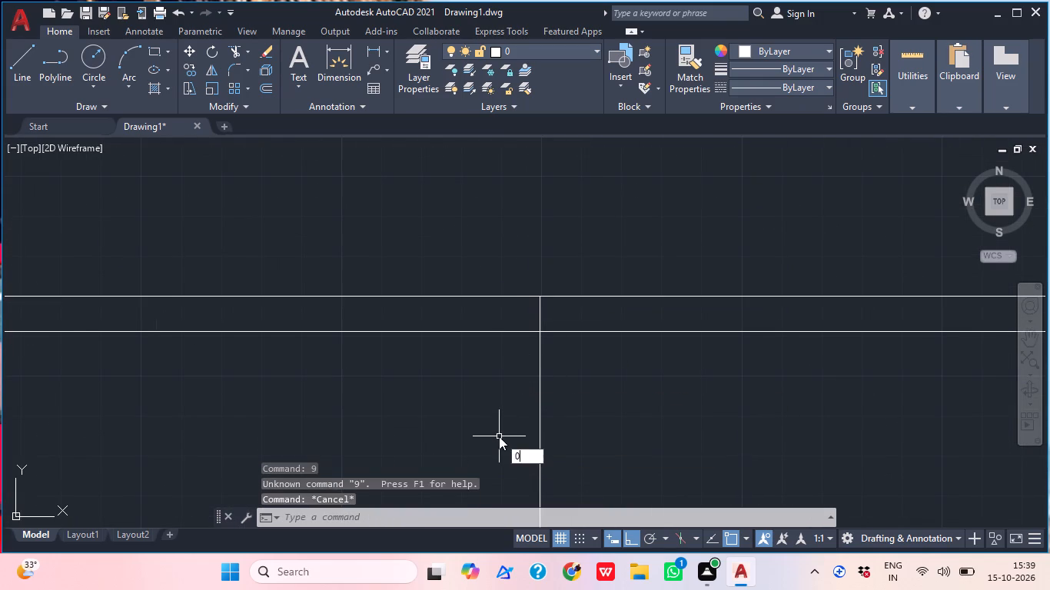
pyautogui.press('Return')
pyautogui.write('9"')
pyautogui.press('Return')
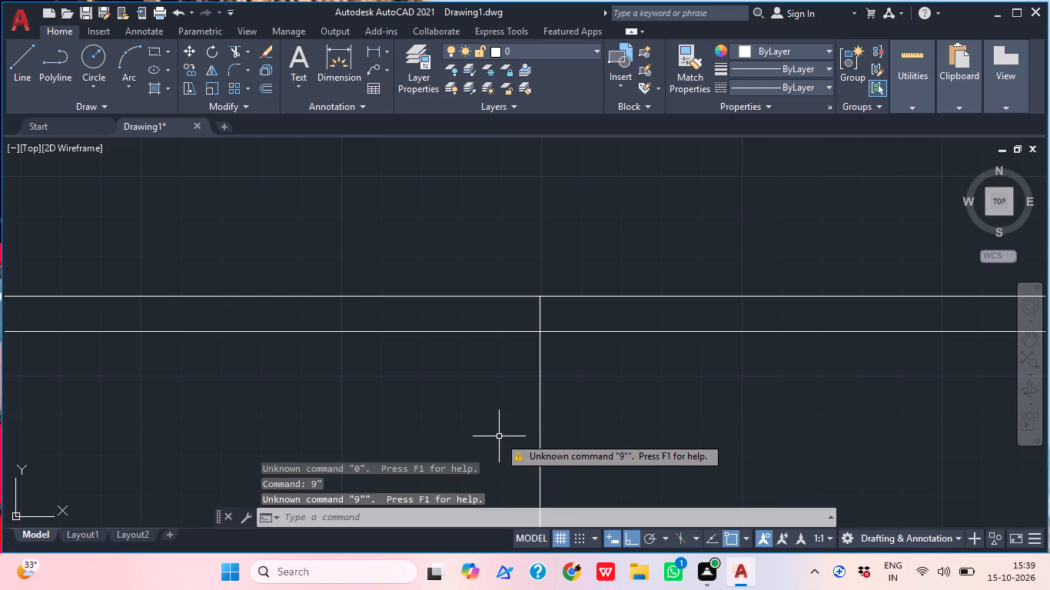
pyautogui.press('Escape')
# Offset the remaining vertical line on the plan's right side 9" outward to the right.
pyautogui.write('o')
pyautogui.press('space')
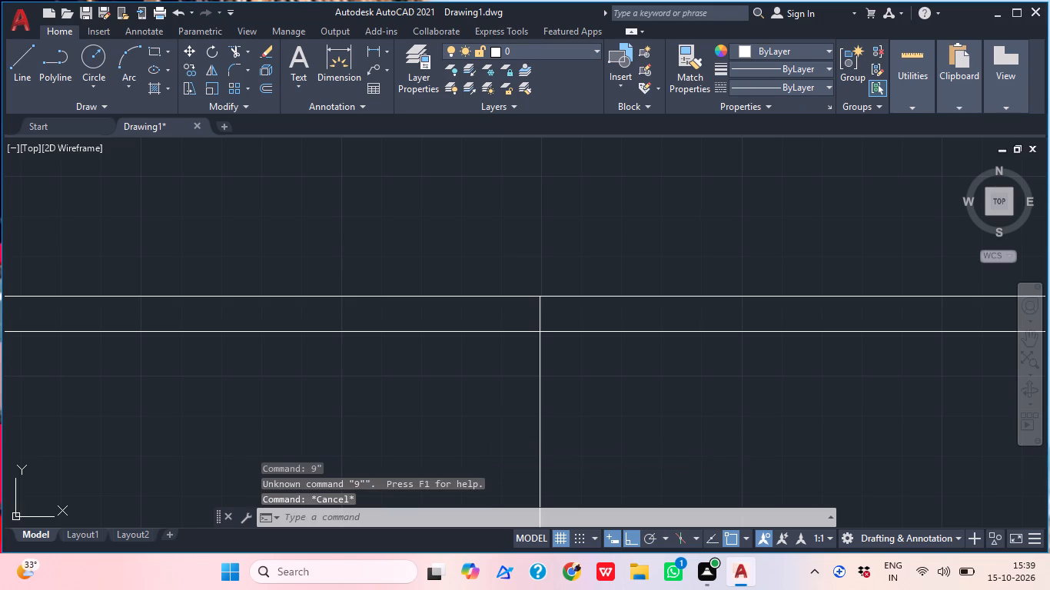
pyautogui.write('9"')
pyautogui.press('Return')
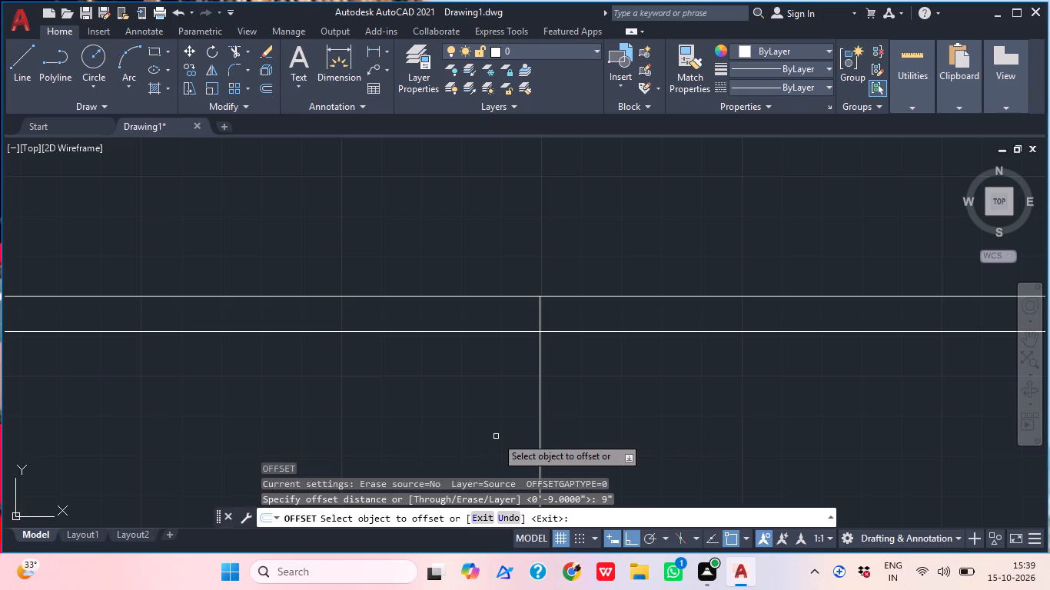
pyautogui.click(539, 383)
pyautogui.click(627, 381)
pyautogui.moveTo(591, 376); pyautogui.dragTo(570, 331, button='middle')
pyautogui.scroll(-1, 570, 335)
pyautogui.press('Escape')
# Trim both top wall lines where they overrun the outer line of the right wall.
pyautogui.write('tr')
pyautogui.press('space')
pyautogui.click(613, 350)
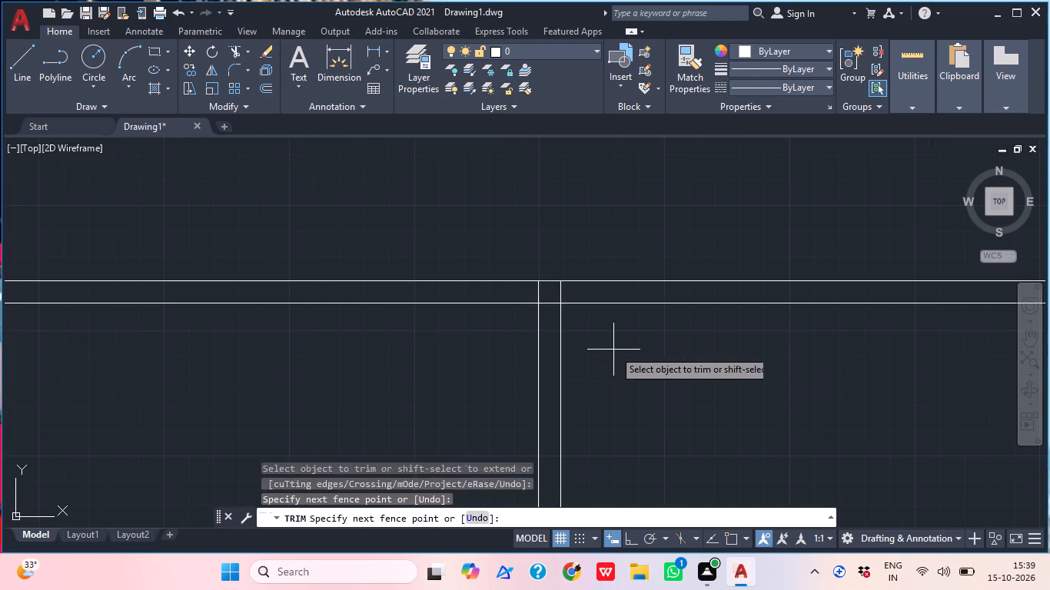
pyautogui.click(613, 278)
pyautogui.moveTo(643, 329); pyautogui.dragTo(704, 350, button='middle')
pyautogui.scroll(-3, 653, 339)
pyautogui.press('Escape')
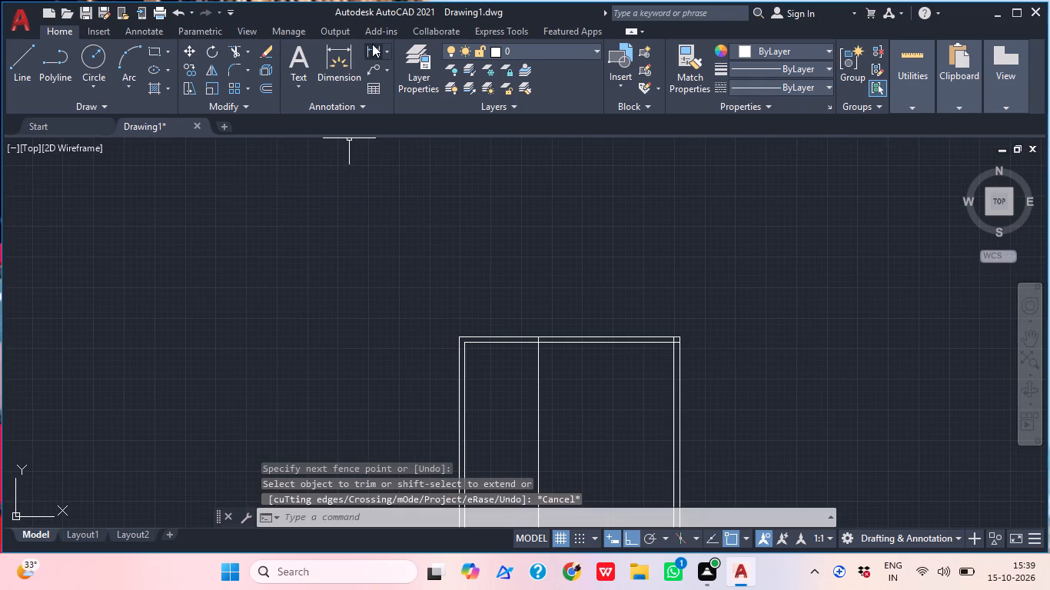
# Measure the overall width between the outer upper-left and upper-right corners with a linear dimension, and erase that dimension.
pyautogui.click(372, 44)
pyautogui.scroll(2, 457, 277)
pyautogui.moveTo(463, 320); pyautogui.dragTo(377, 191, button='middle')
pyautogui.click(371, 301)
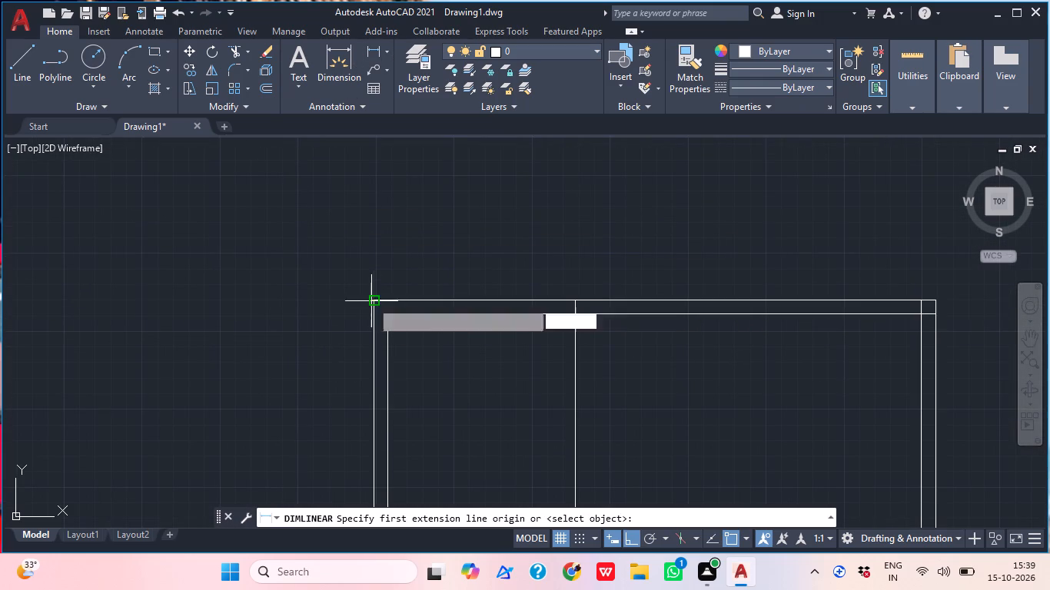
pyautogui.click(937, 301)
pyautogui.click(926, 278)
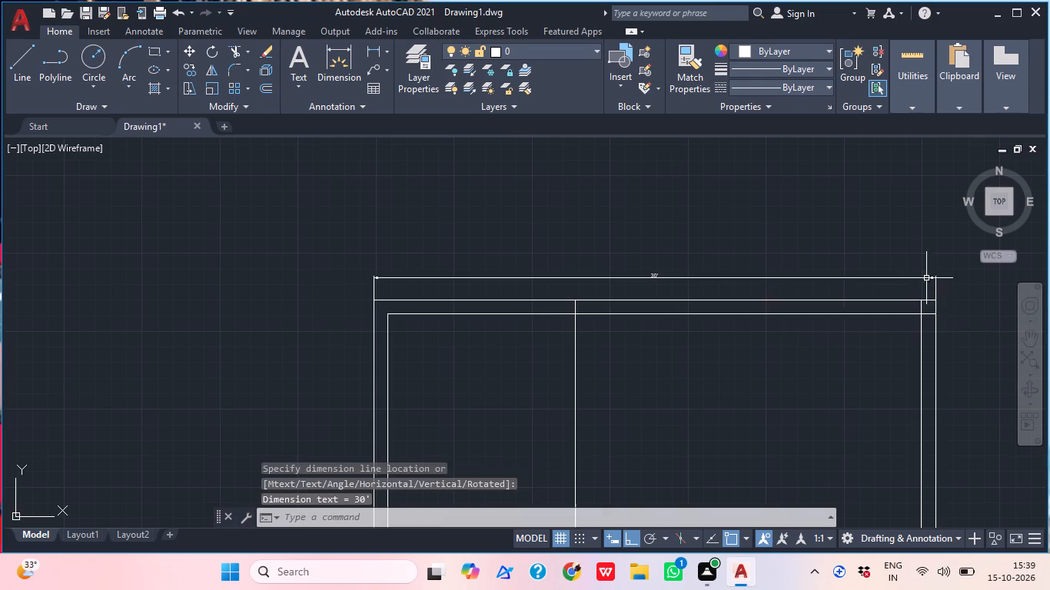
pyautogui.scroll(2, 680, 328)
pyautogui.scroll(-3, 442, 302)
pyautogui.moveTo(544, 330); pyautogui.dragTo(488, 278, button='middle')
pyautogui.scroll(2, 457, 214)
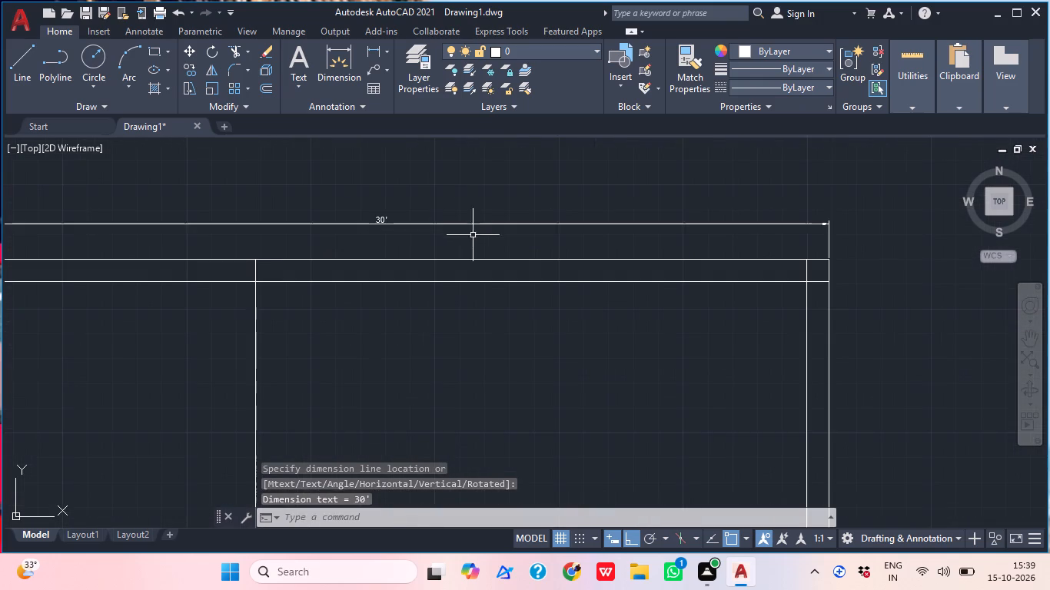
pyautogui.click(473, 236)
pyautogui.click(428, 206)
pyautogui.press('Delete')
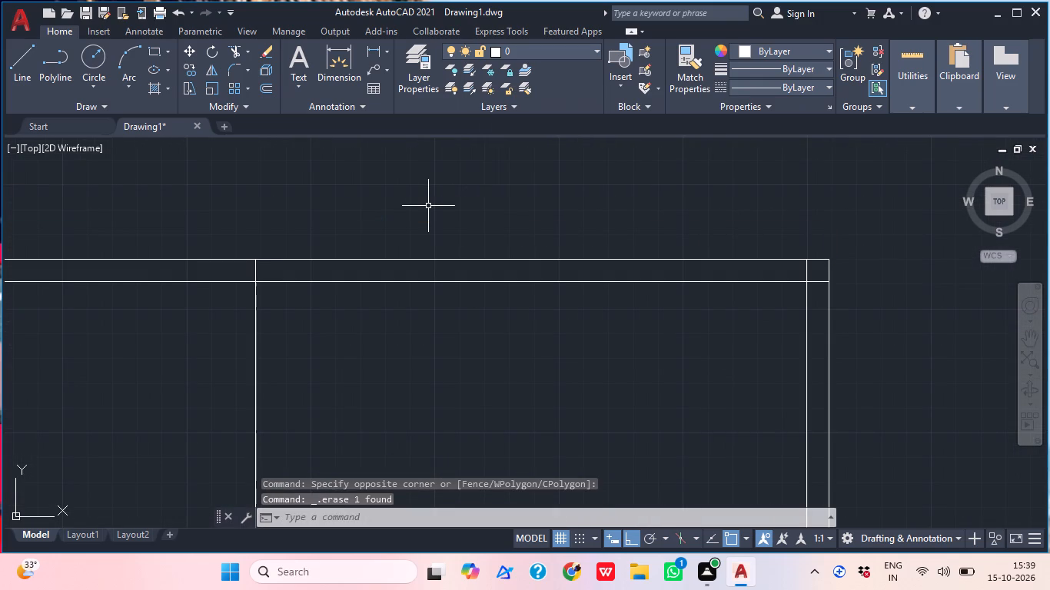
# Offset the inner line of the top wall 4' downward into the plan.
pyautogui.scroll(-1, 459, 256)
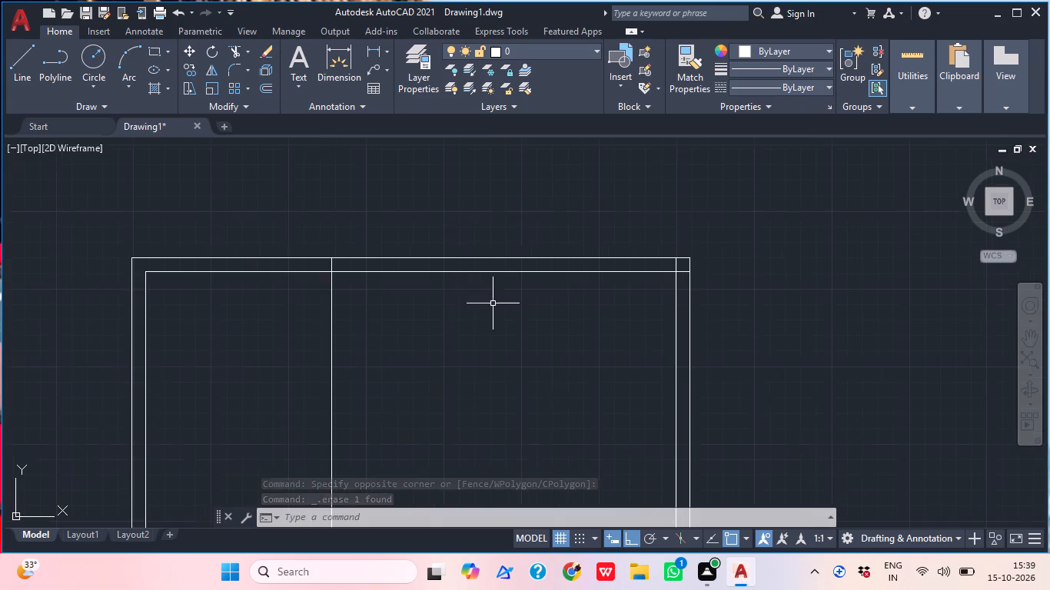
pyautogui.moveTo(499, 317); pyautogui.dragTo(612, 432, button='middle')
pyautogui.write('o')
pyautogui.press('space')
pyautogui.write("4'")
pyautogui.press('Return')
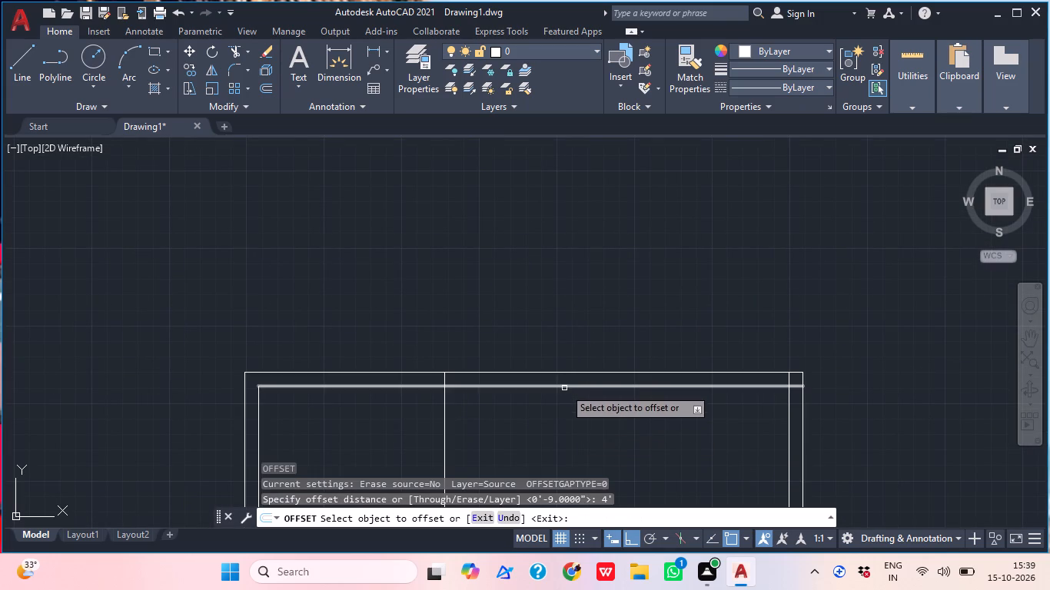
pyautogui.click(564, 388)
pyautogui.moveTo(570, 455); pyautogui.dragTo(570, 334, button='middle')
pyautogui.click(560, 385)
pyautogui.press('space')
# Offset the new horizontal line a further 9" downward to give the cross wall its thickness.
pyautogui.press('space')
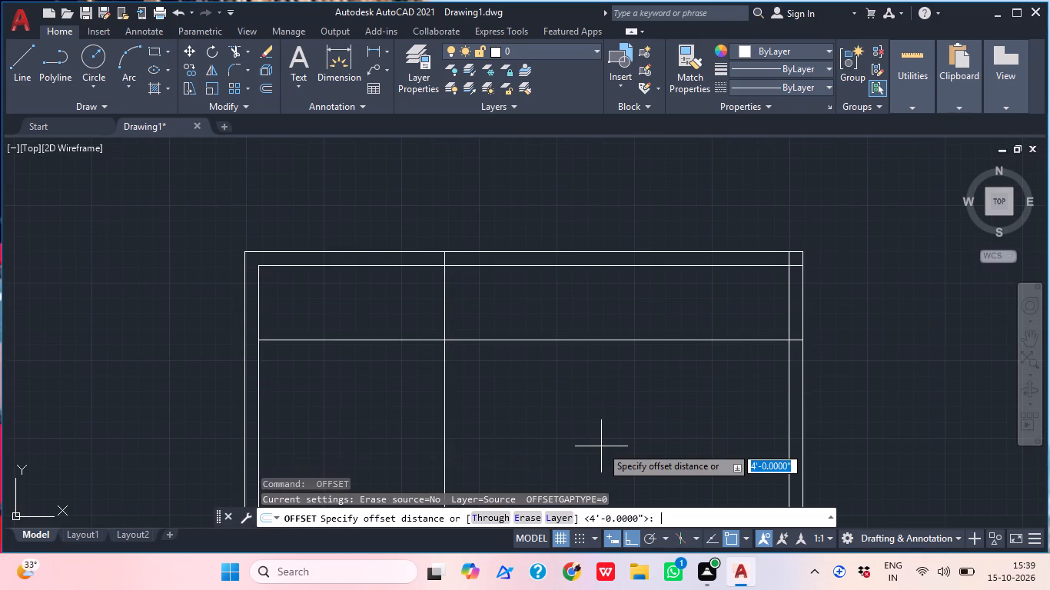
pyautogui.write('9"')
pyautogui.press('Return')
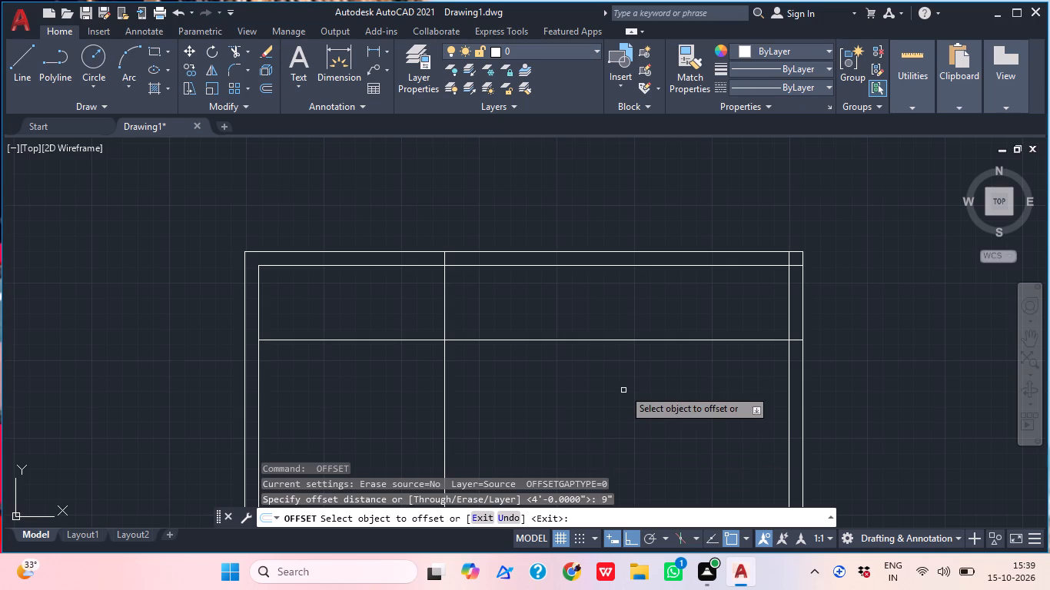
pyautogui.click(615, 342)
pyautogui.click(618, 387)
pyautogui.moveTo(620, 389); pyautogui.dragTo(665, 375, button='middle')
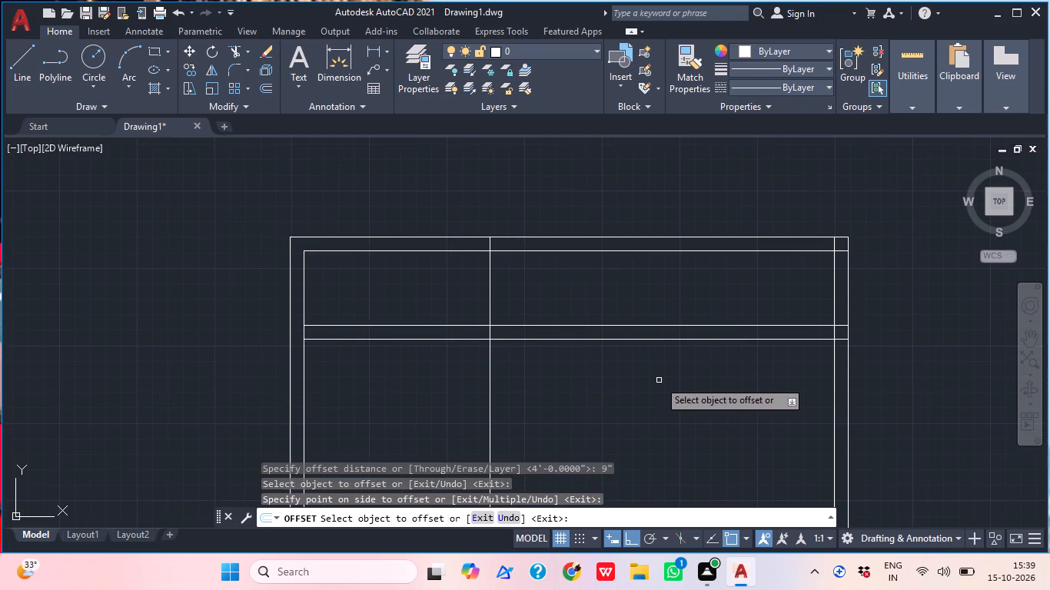
pyautogui.moveTo(574, 361); pyautogui.dragTo(571, 341, button='middle')
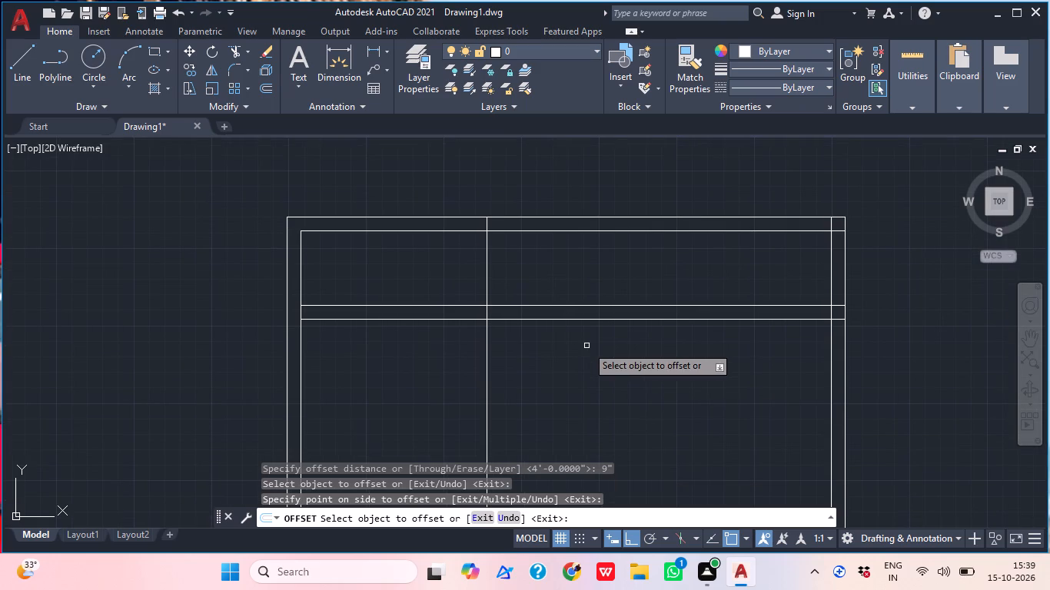
pyautogui.press('Escape')
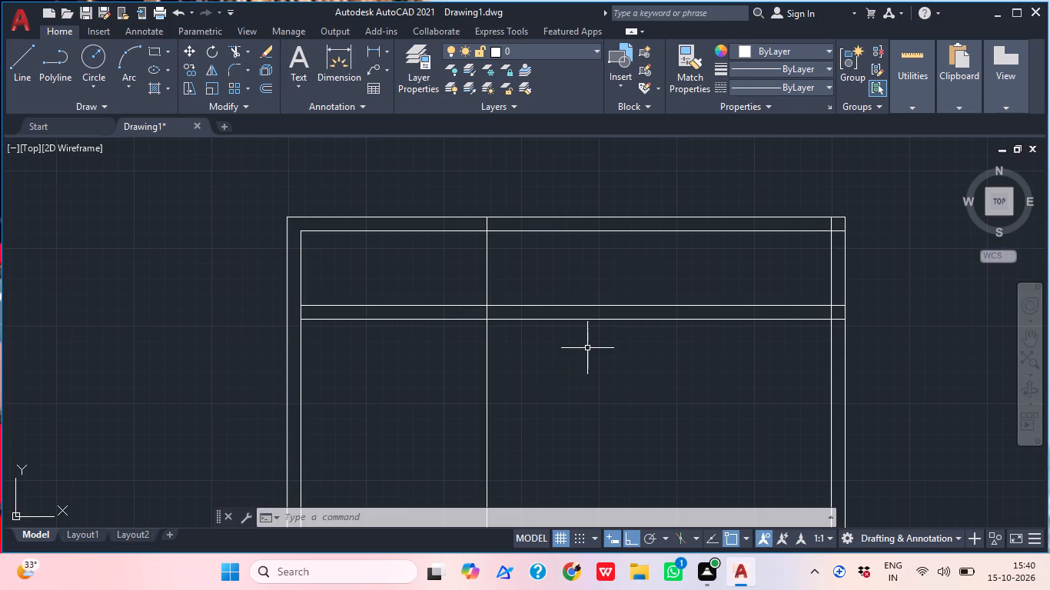
# Trim the middle vertical line below and within the horizontal cross wall so it ends at the wall's upper line.
pyautogui.moveTo(590, 360); pyautogui.dragTo(598, 364, button='middle')
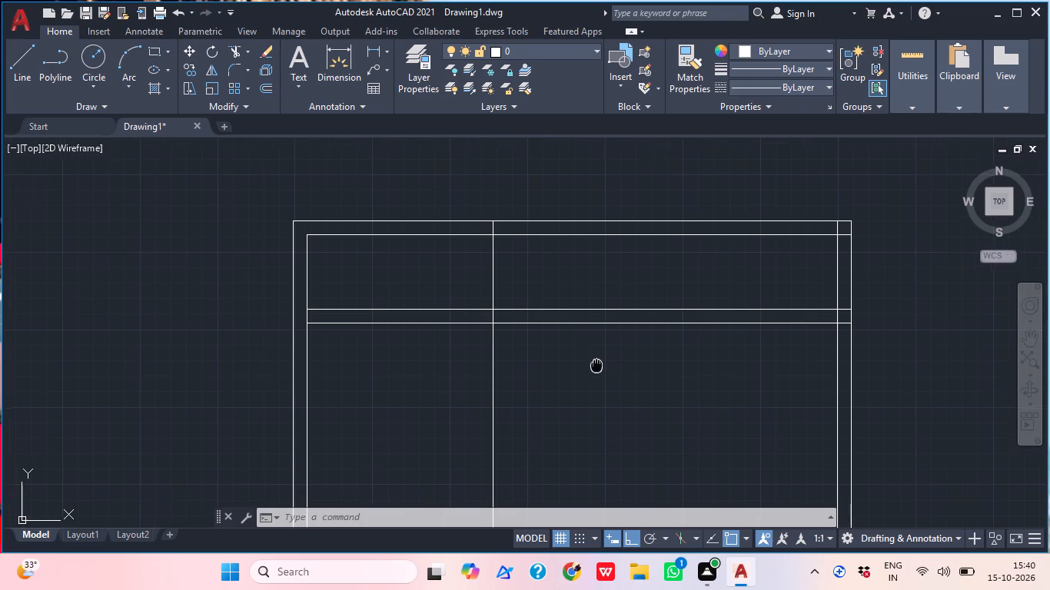
pyautogui.moveTo(598, 364); pyautogui.dragTo(599, 365, button='middle')
pyautogui.moveTo(582, 378); pyautogui.dragTo(525, 396, button='middle')
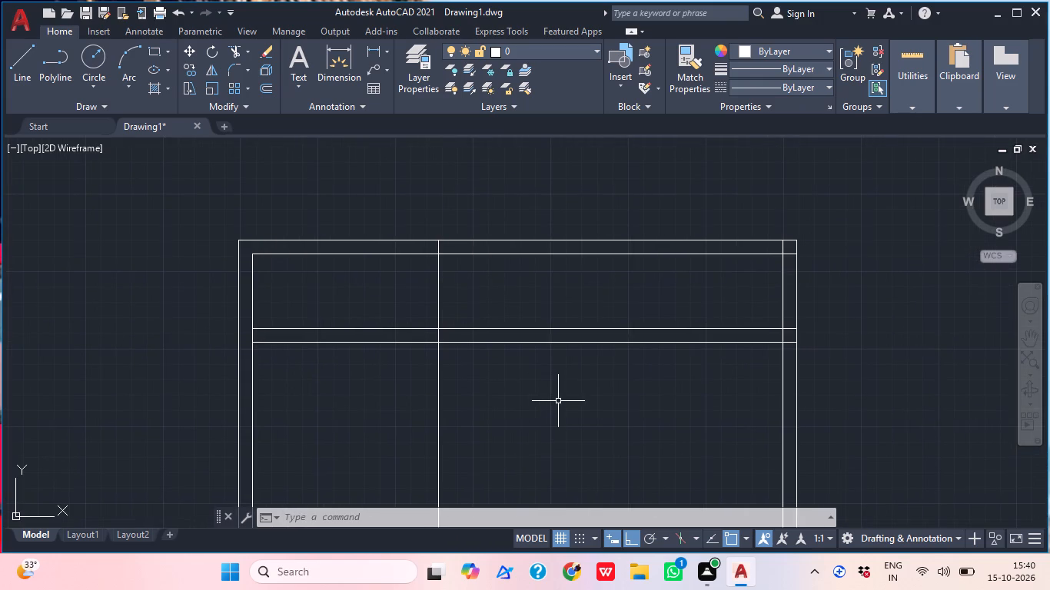
pyautogui.moveTo(570, 401); pyautogui.dragTo(588, 379, button='middle')
pyautogui.write('tr')
pyautogui.press('space')
pyautogui.click(521, 402)
pyautogui.click(400, 406)
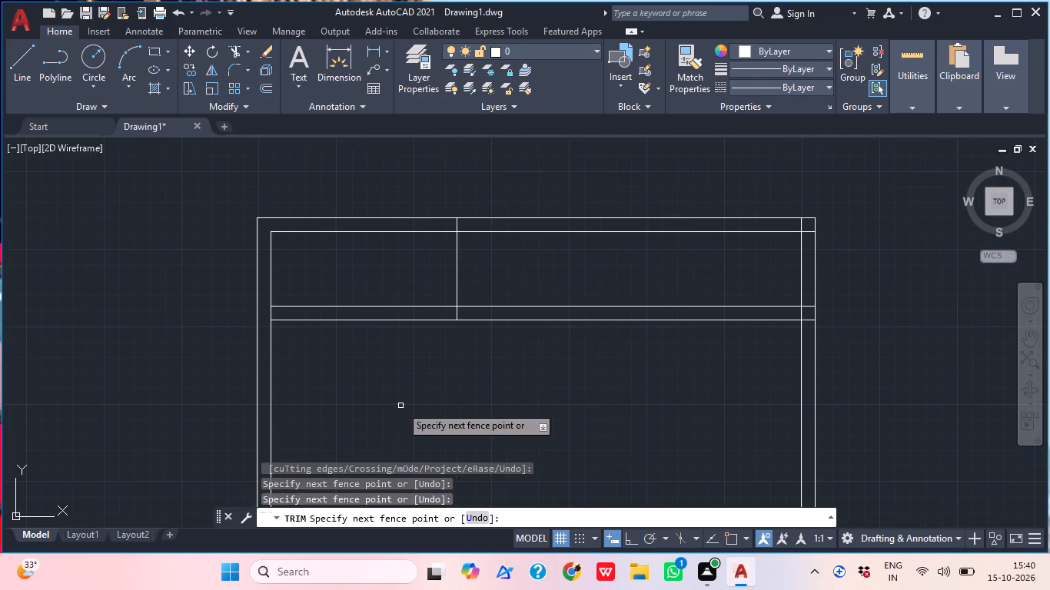
pyautogui.moveTo(533, 373); pyautogui.dragTo(579, 358, button='middle')
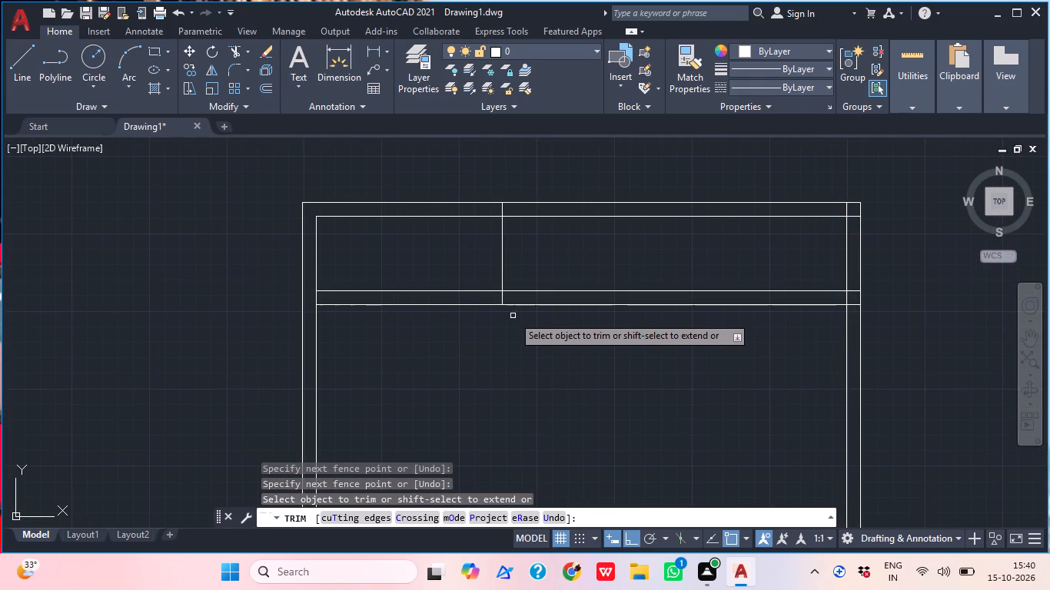
pyautogui.scroll(2, 505, 270)
pyautogui.click(507, 349)
pyautogui.click(462, 346)
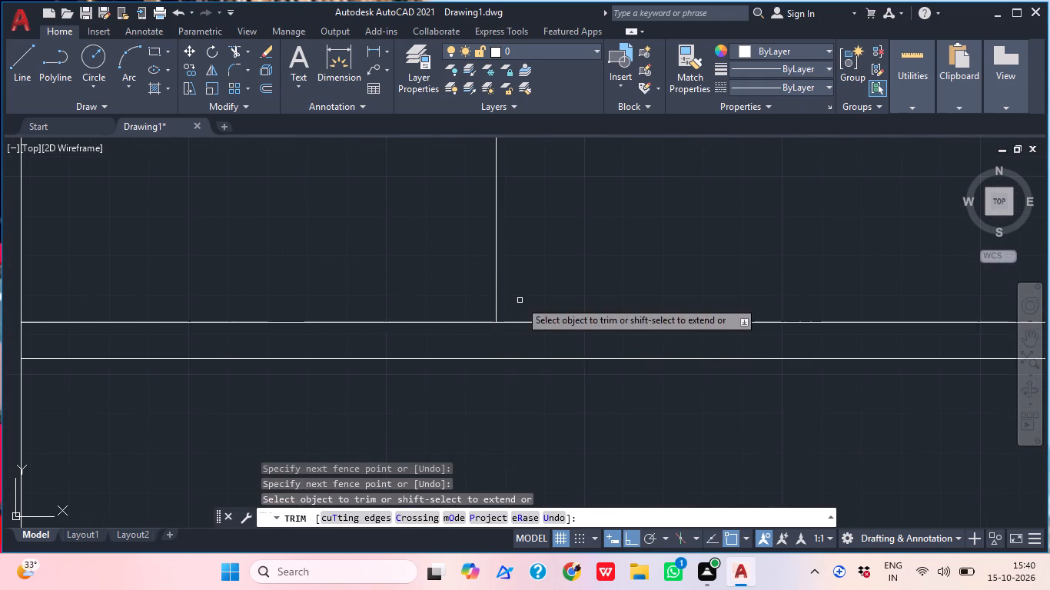
pyautogui.scroll(-2, 532, 294)
pyautogui.press('Escape')
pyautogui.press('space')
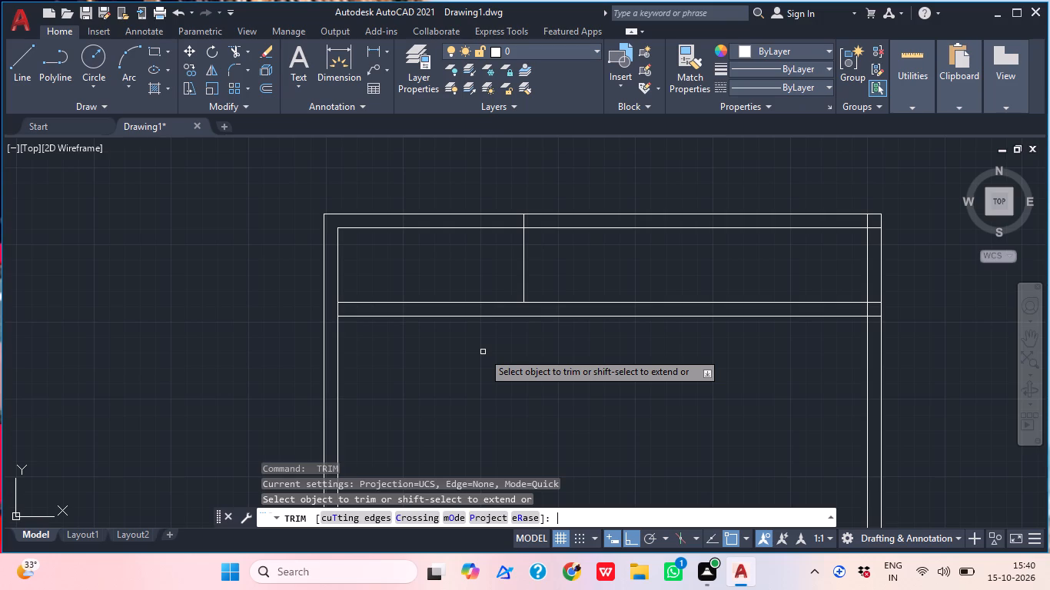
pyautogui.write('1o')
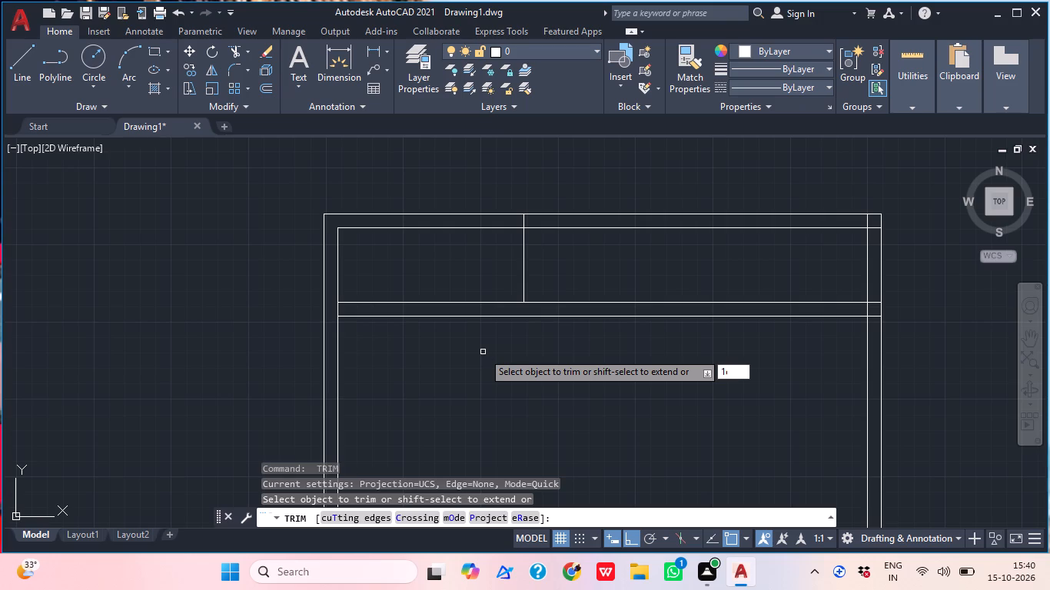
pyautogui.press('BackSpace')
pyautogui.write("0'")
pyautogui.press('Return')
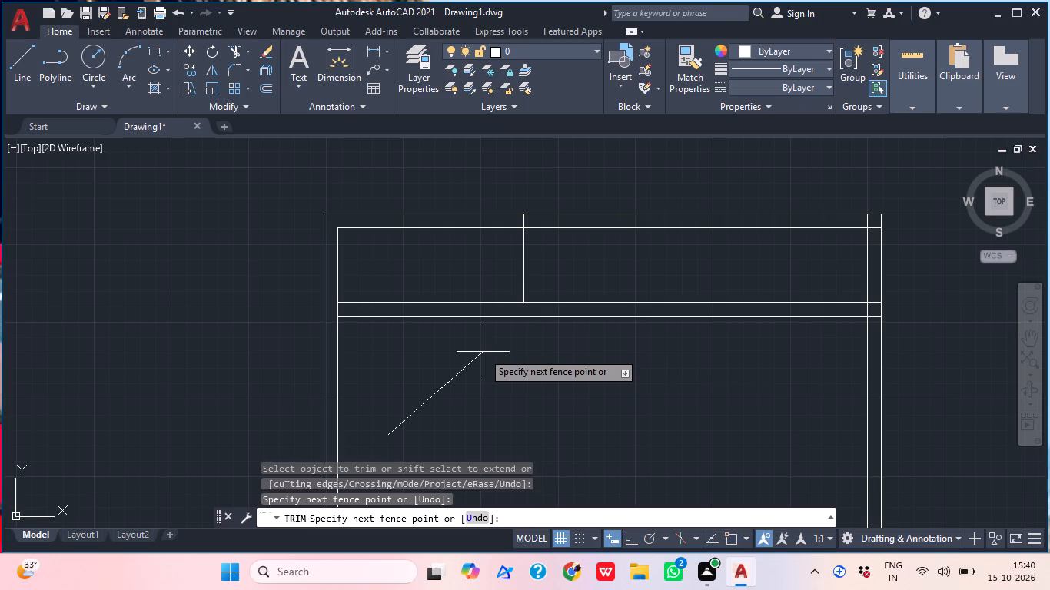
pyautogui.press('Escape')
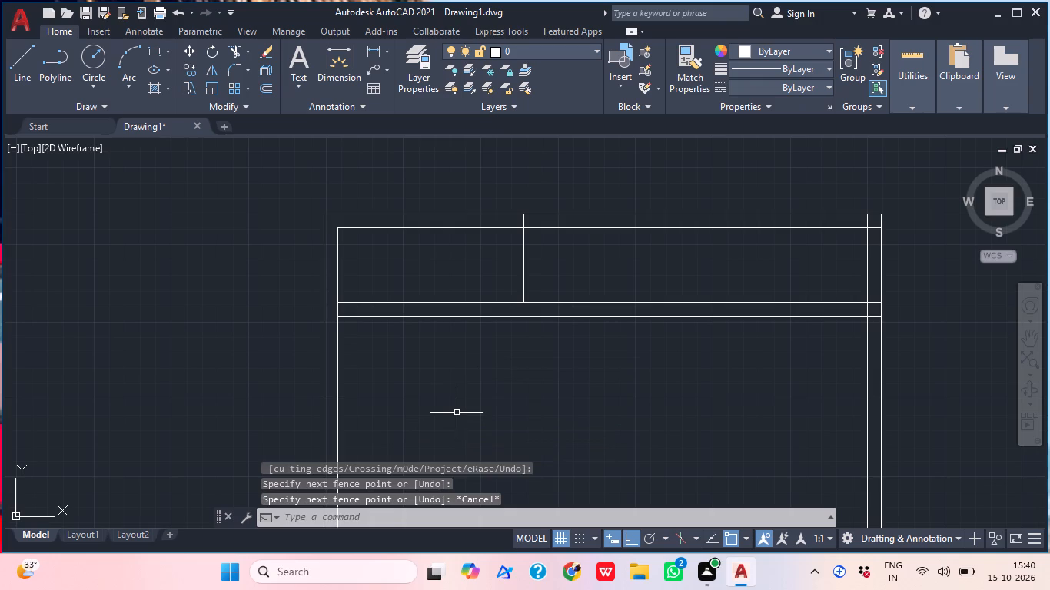
# Set the Offset distance to 10'.
pyautogui.write('o')
pyautogui.press('space')
pyautogui.write("10'")
pyautogui.press('Return')
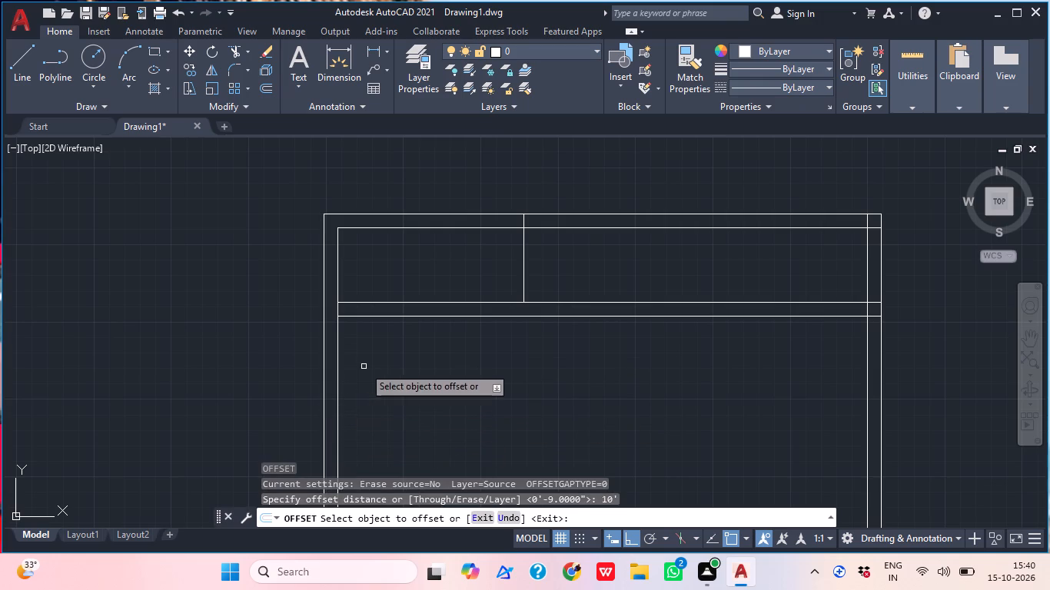
pyautogui.press('Escape')
# Trim the left wall's inner line between the two cross wall lines to open the junction.
pyautogui.press('t')
pyautogui.write('r')
pyautogui.press('space')
pyautogui.scroll(2, 347, 337)
pyautogui.click(304, 261)
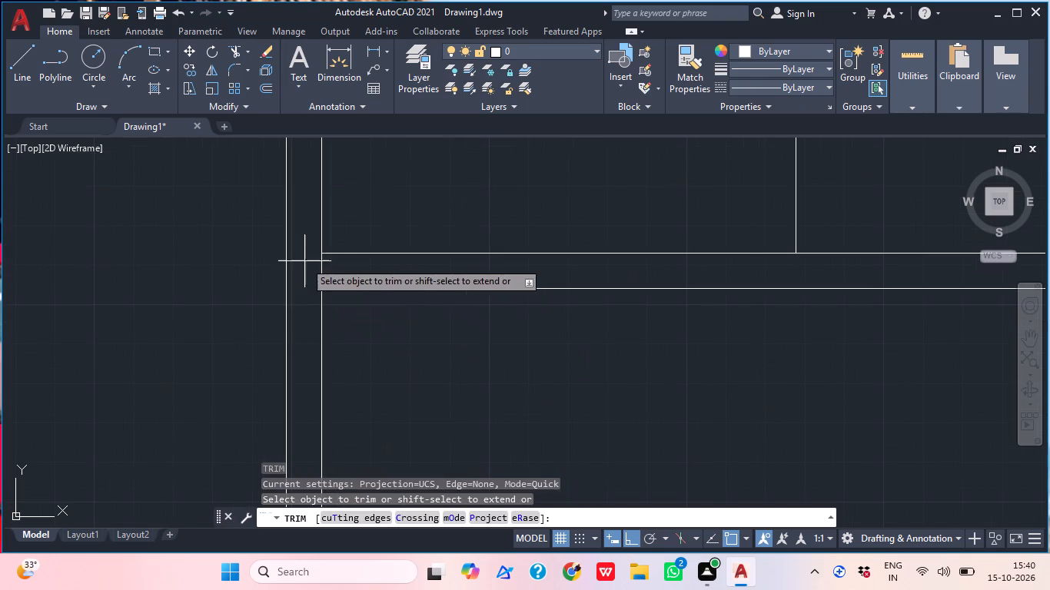
pyautogui.click(343, 275)
pyautogui.press('Escape')
pyautogui.scroll(-1, 401, 323)
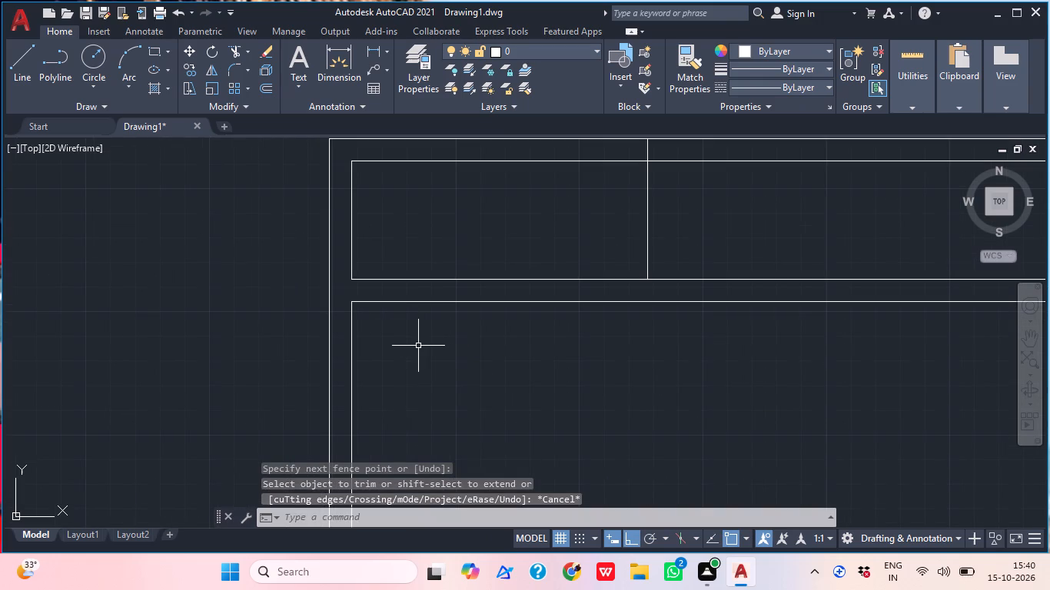
# Offset the left wall's inner line below the horizontal cross wall 10' to the right.
pyautogui.press('o')
pyautogui.press('space')
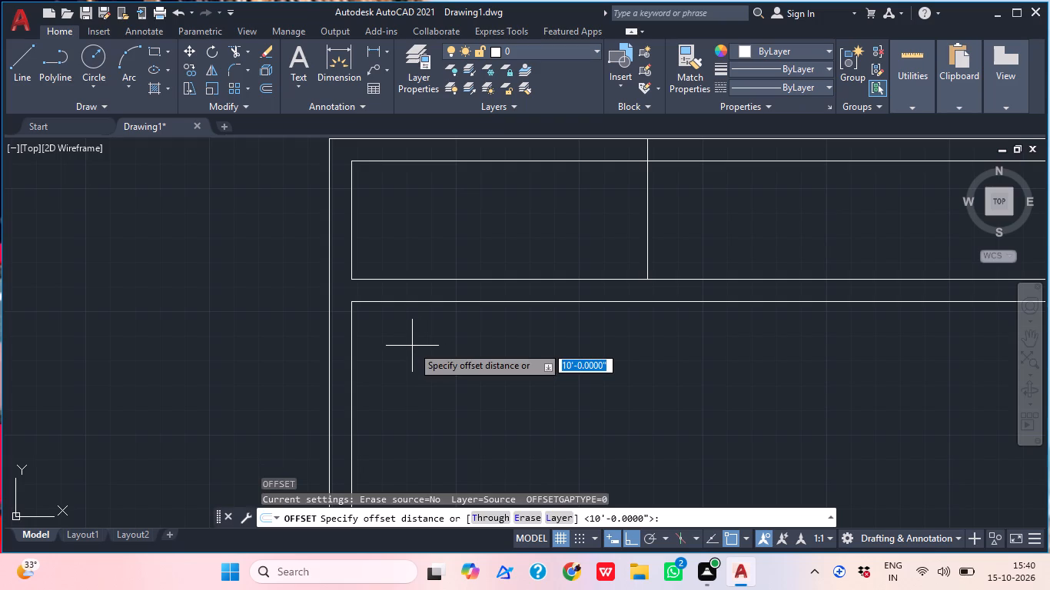
pyautogui.press('Return')
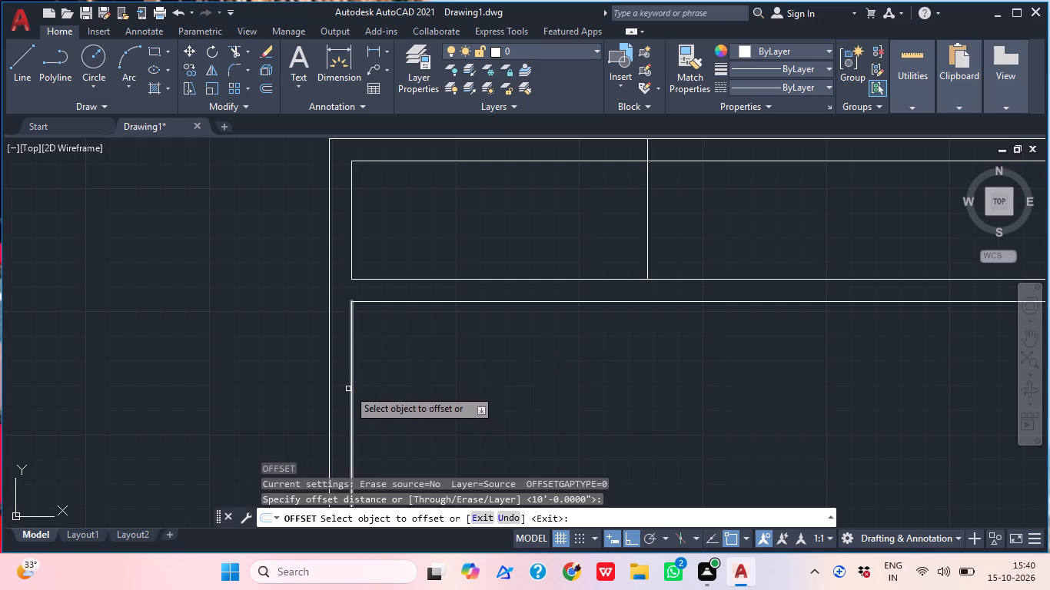
pyautogui.click(348, 389)
pyautogui.click(447, 375)
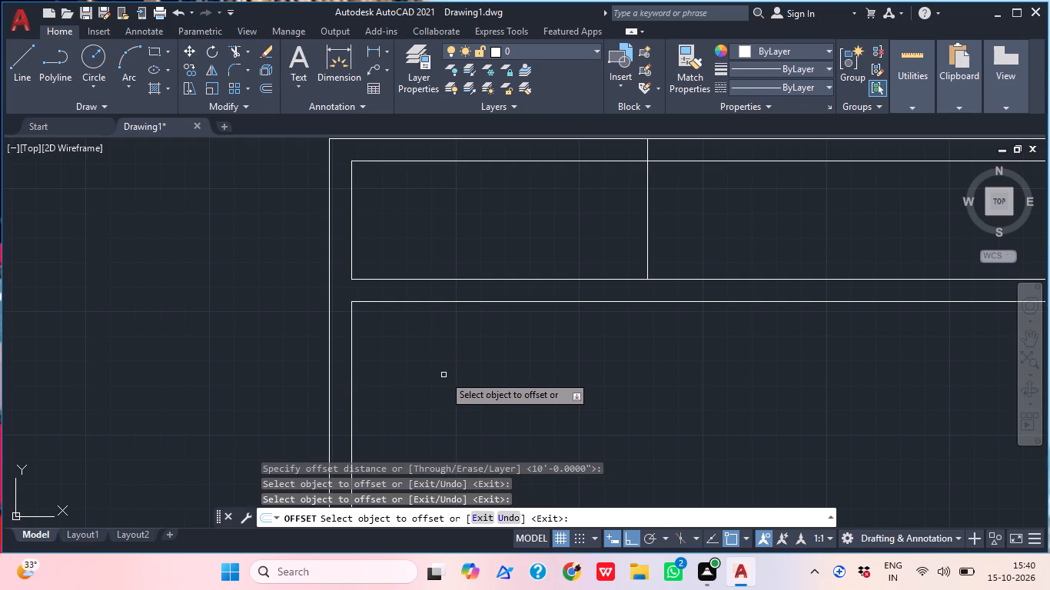
pyautogui.moveTo(447, 396); pyautogui.dragTo(438, 395, button='middle')
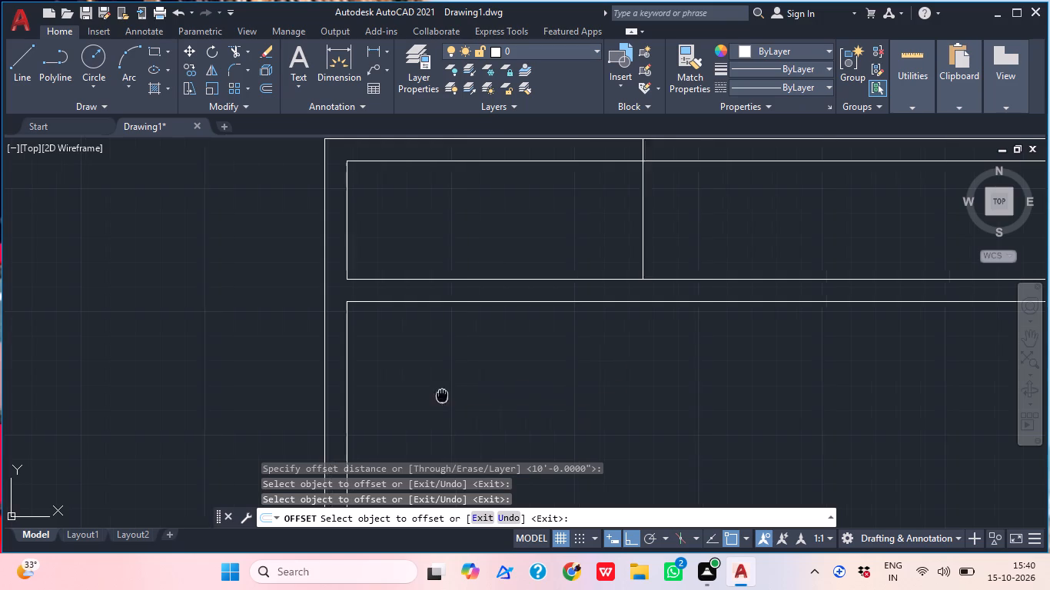
pyautogui.moveTo(438, 395); pyautogui.dragTo(390, 385, button='middle')
pyautogui.scroll(-1, 401, 373)
pyautogui.moveTo(360, 386); pyautogui.dragTo(337, 350, button='middle')
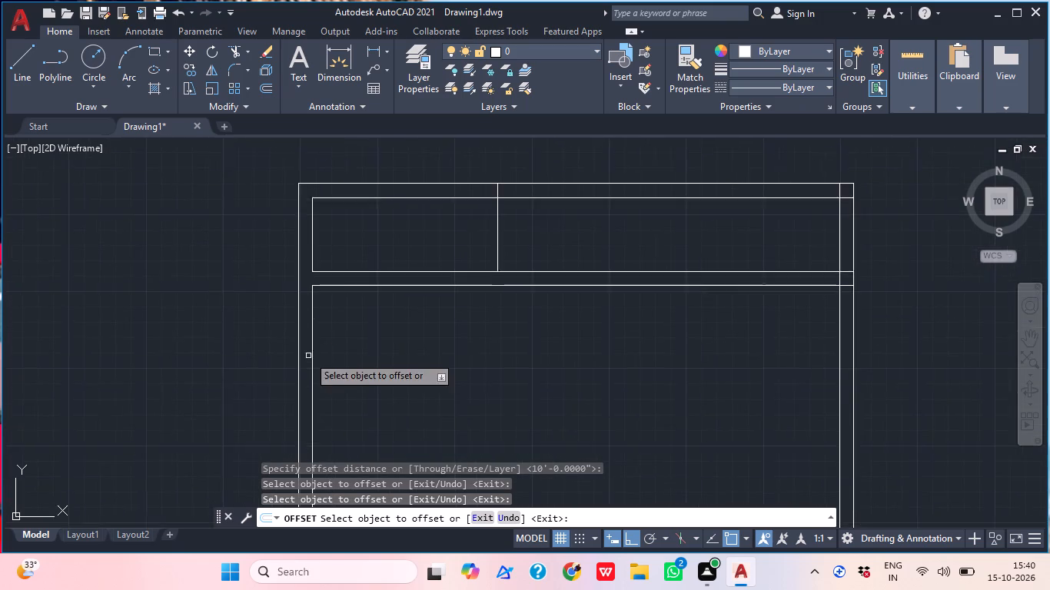
pyautogui.scroll(2, 301, 350)
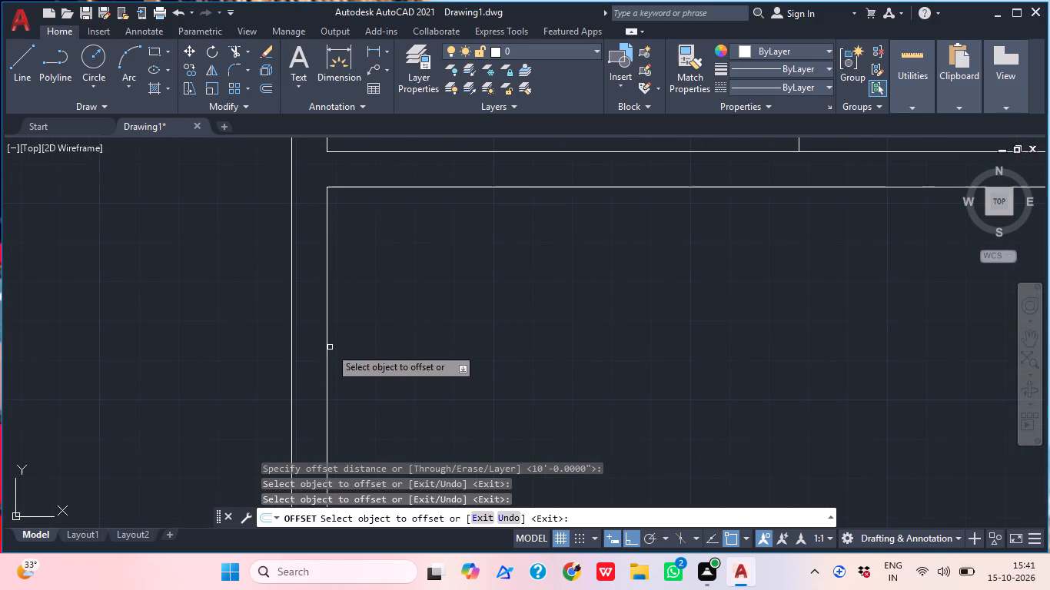
pyautogui.click(326, 346)
pyautogui.scroll(-3, 349, 343)
pyautogui.click(414, 355)
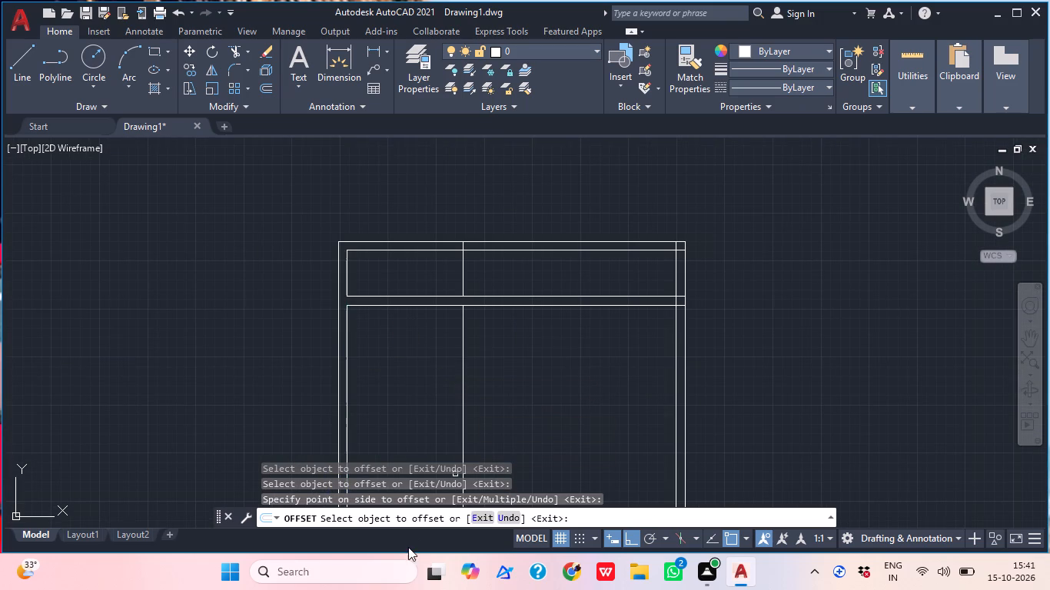
pyautogui.press('space')
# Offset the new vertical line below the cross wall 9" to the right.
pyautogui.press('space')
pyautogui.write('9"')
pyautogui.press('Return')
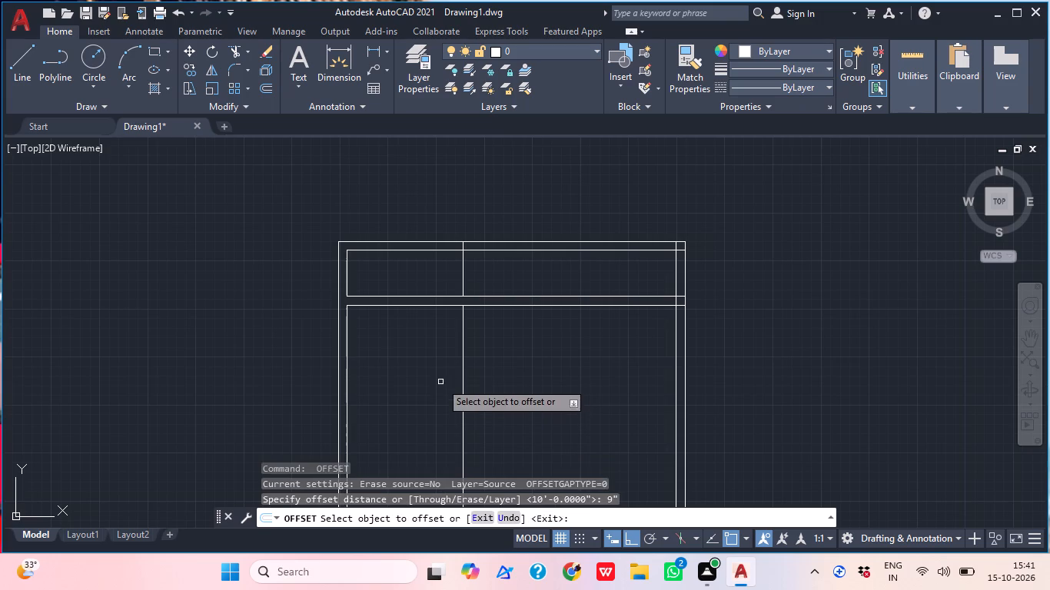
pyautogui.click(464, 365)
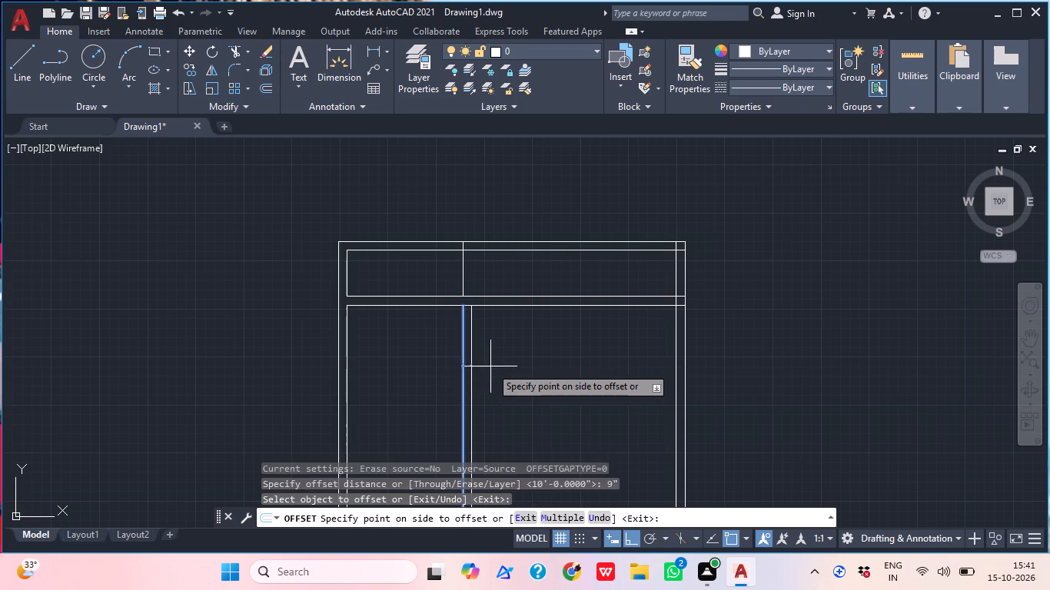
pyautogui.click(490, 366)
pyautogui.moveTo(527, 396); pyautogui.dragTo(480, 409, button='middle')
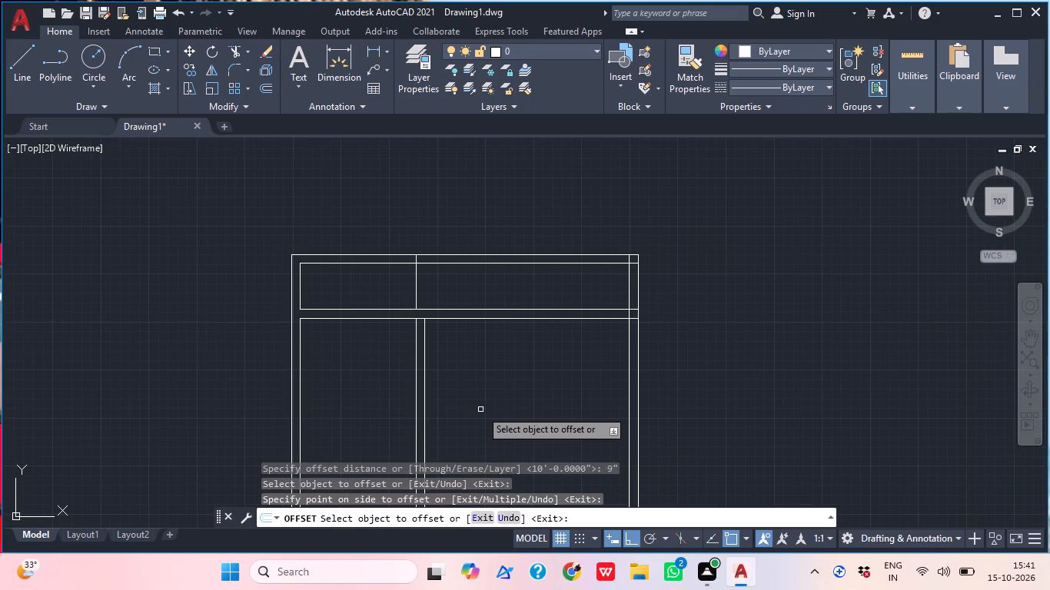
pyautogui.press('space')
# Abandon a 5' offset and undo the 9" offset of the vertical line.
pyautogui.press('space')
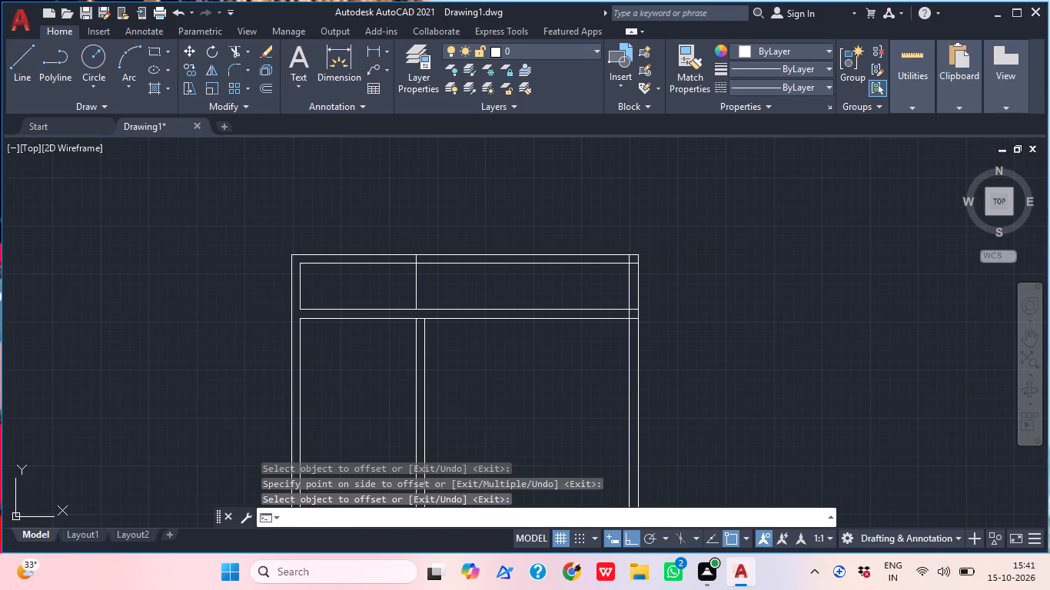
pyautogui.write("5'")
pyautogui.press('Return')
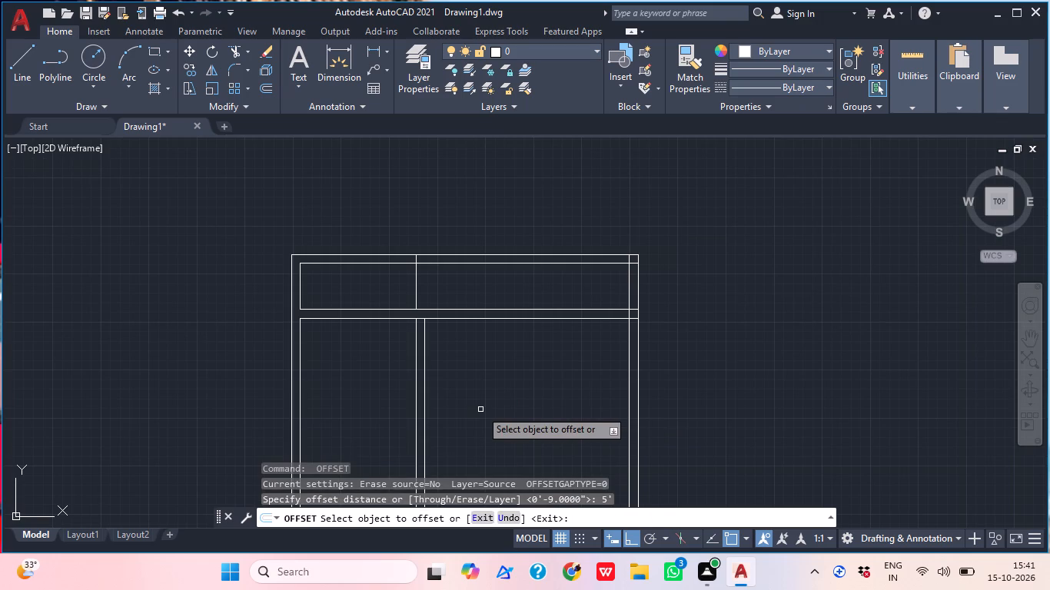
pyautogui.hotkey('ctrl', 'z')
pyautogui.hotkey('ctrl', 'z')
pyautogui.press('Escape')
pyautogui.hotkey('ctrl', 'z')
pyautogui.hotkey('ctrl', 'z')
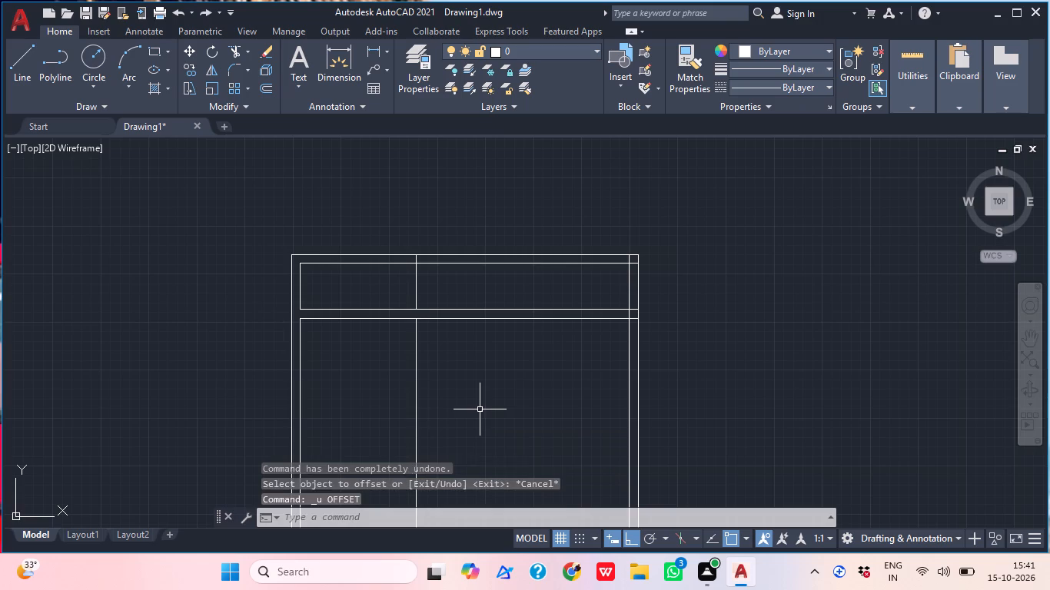
# Offset the vertical line below the cross wall 4.5" to the right to form a thin partition.
pyautogui.write('o')
pyautogui.press('space')
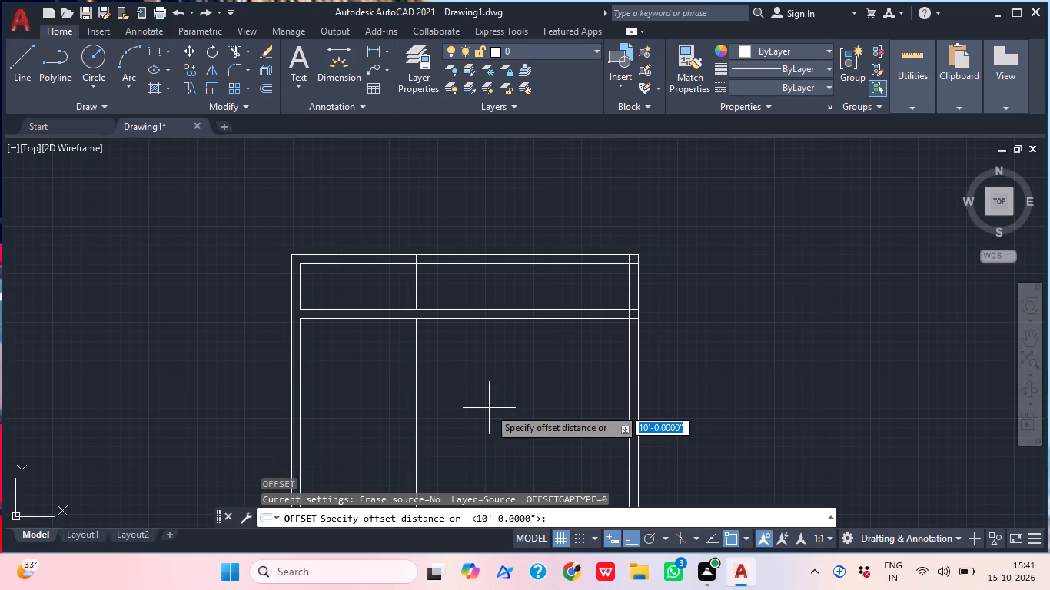
pyautogui.write('4.5')
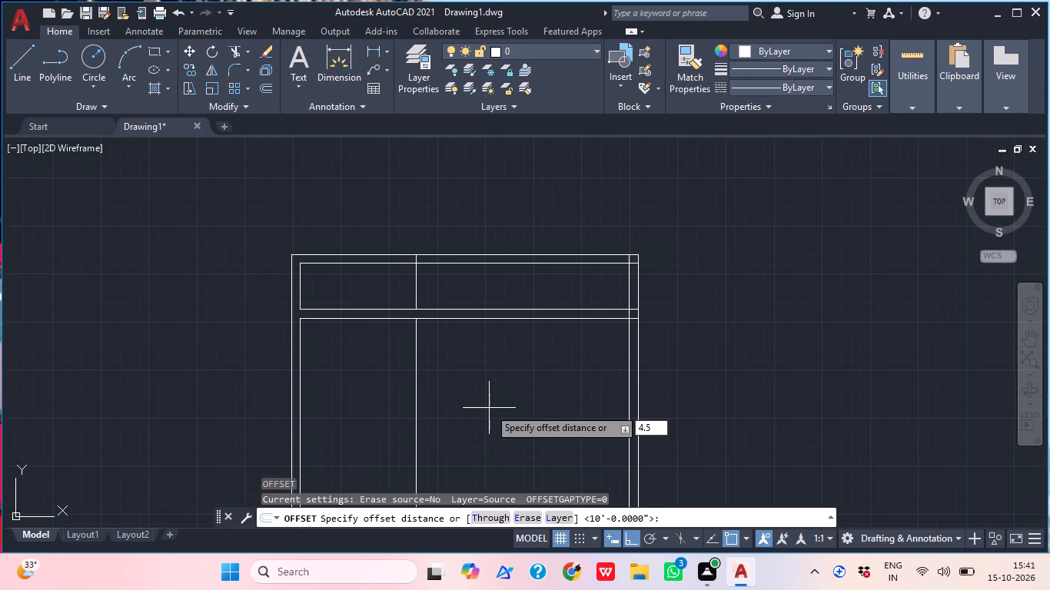
pyautogui.hotkey('shift', '"')
pyautogui.press('Return')
pyautogui.scroll(1, 427, 323)
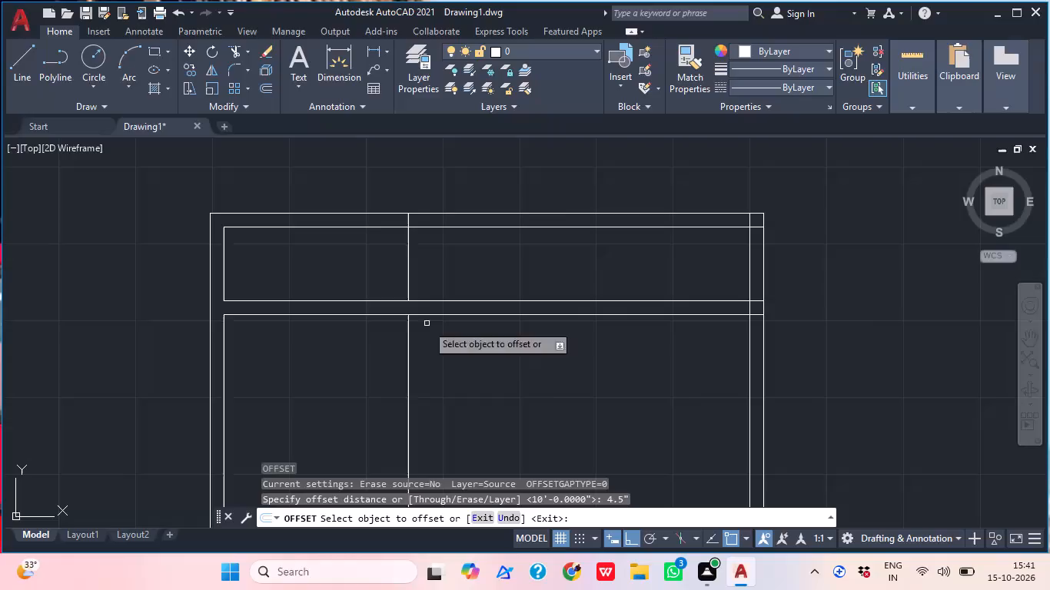
pyautogui.click(409, 368)
pyautogui.click(464, 360)
pyautogui.moveTo(464, 360); pyautogui.dragTo(482, 347, button='middle')
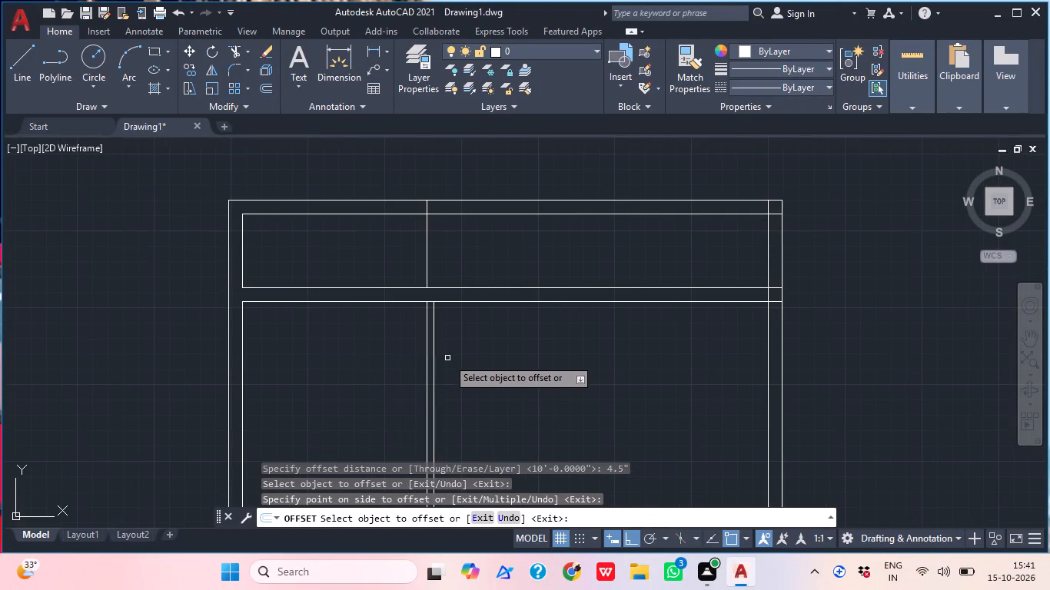
pyautogui.press('space')
# Offset the partition's right-hand line 5' to the right.
pyautogui.press('space')
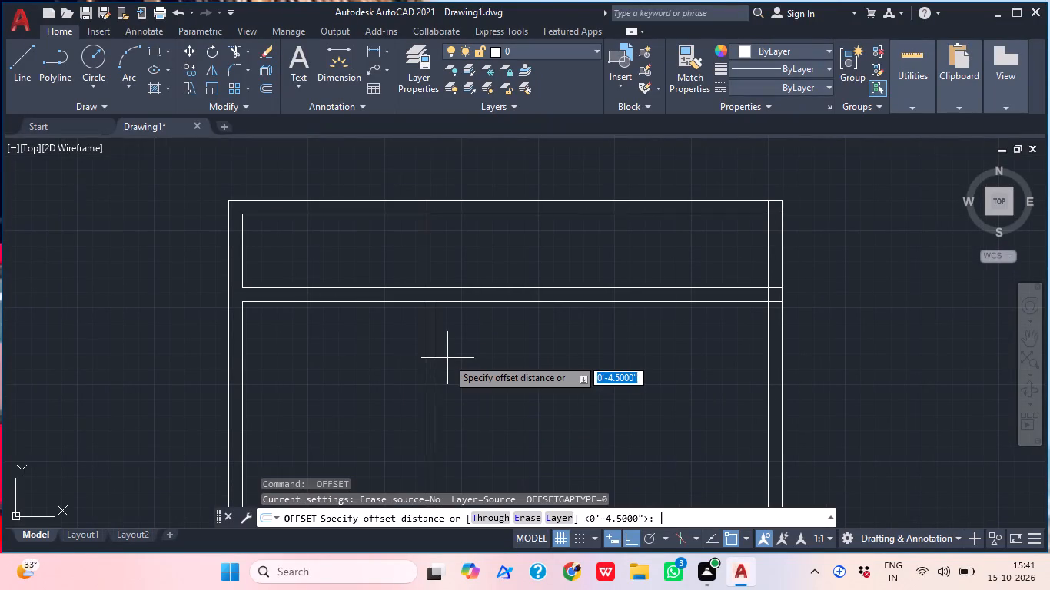
pyautogui.write('5;')
pyautogui.press('BackSpace')
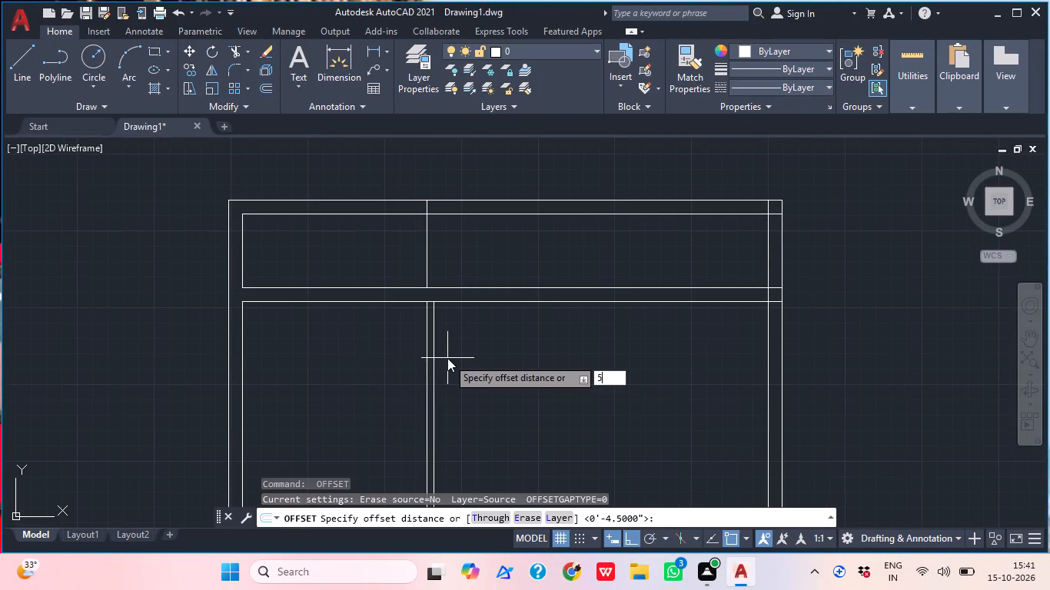
pyautogui.press("'")
pyautogui.press('Return')
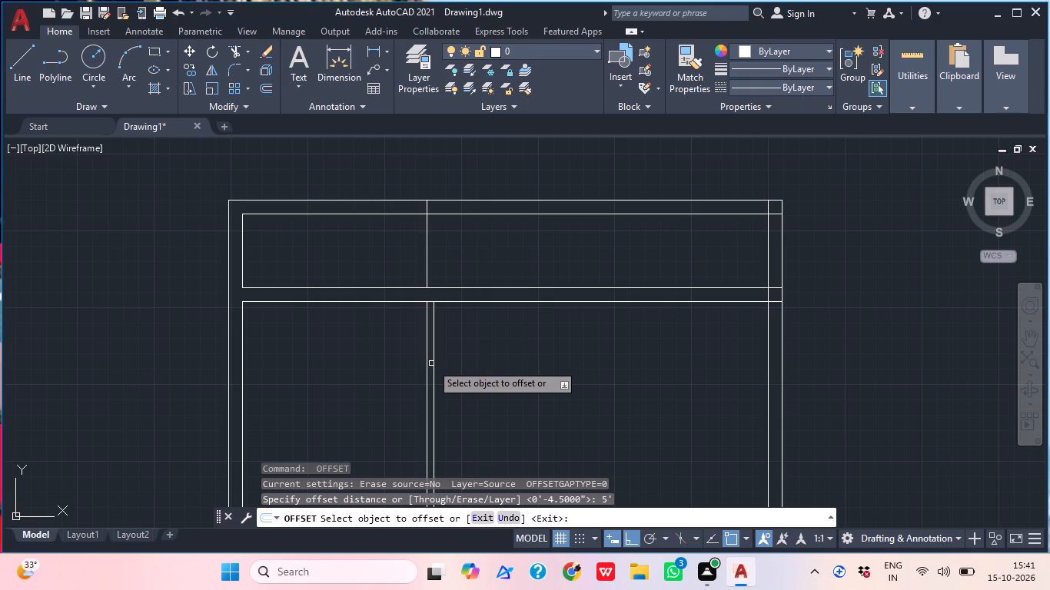
pyautogui.click(432, 363)
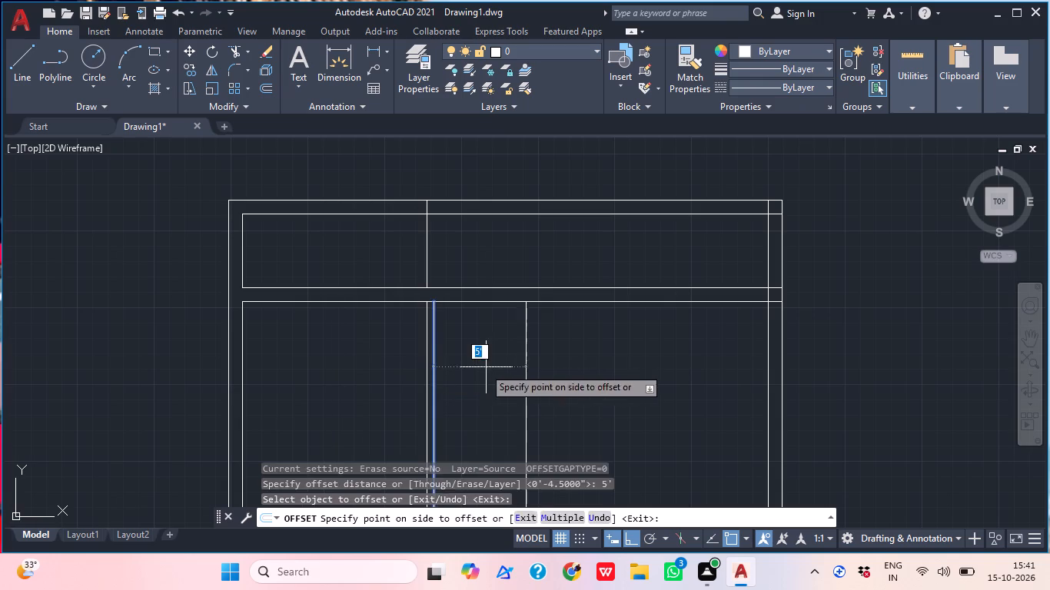
pyautogui.click(488, 369)
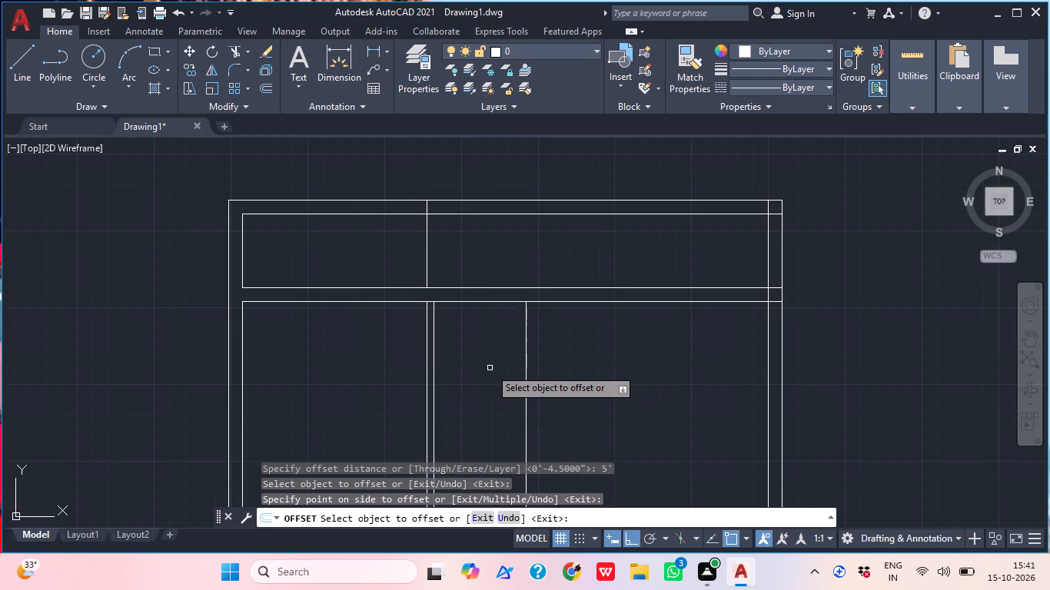
pyautogui.press('space')
# Offset the newest vertical line 4.5" to the right to give the second partition its thickness.
pyautogui.press('space')
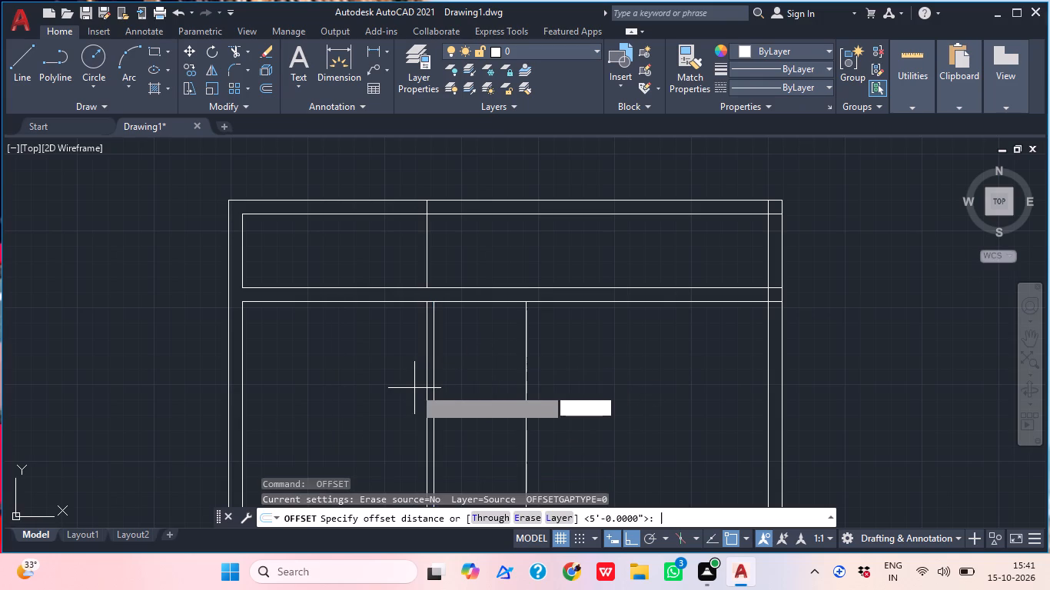
pyautogui.write('4.5')
pyautogui.hotkey('shift', '"')
pyautogui.press('Return')
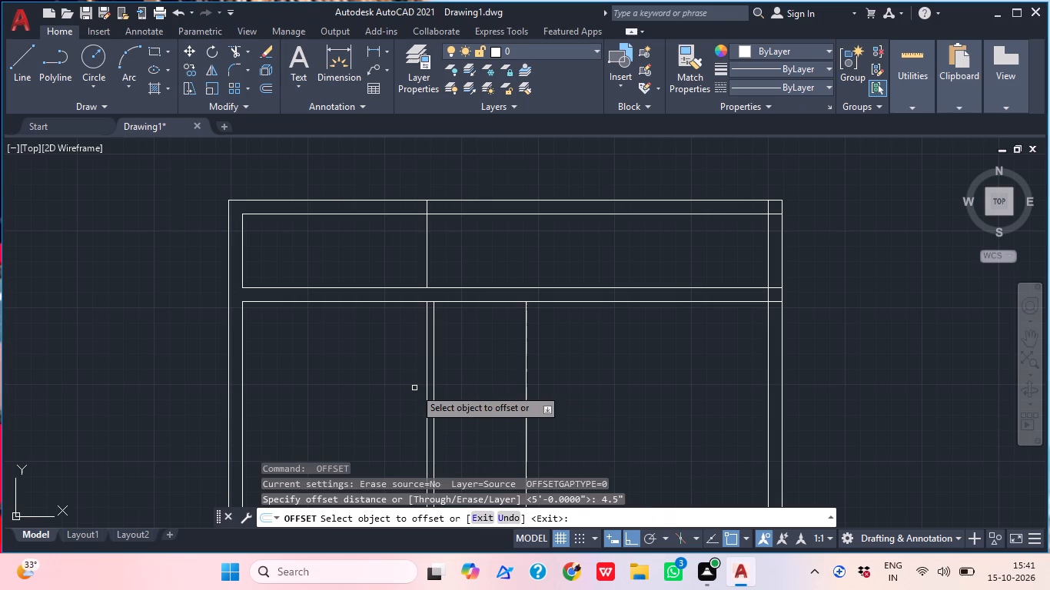
pyautogui.click(524, 355)
pyautogui.click(562, 356)
pyautogui.moveTo(573, 364); pyautogui.dragTo(529, 380, button='middle')
pyautogui.press('space')
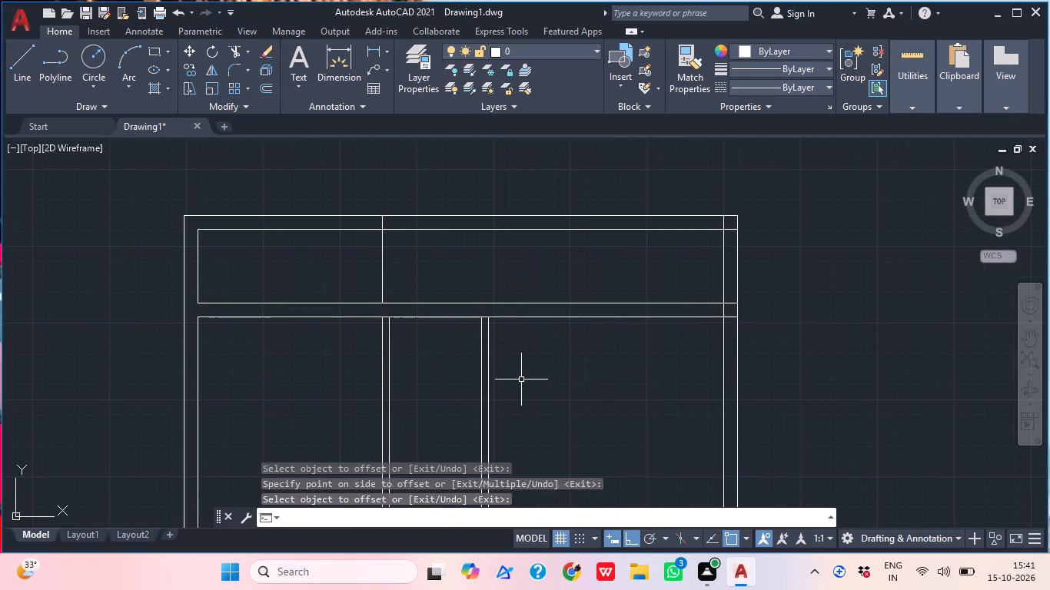
# Offset the second partition's right-hand line 5' to the right.
pyautogui.press('space')
pyautogui.write("5'")
pyautogui.press('Return')
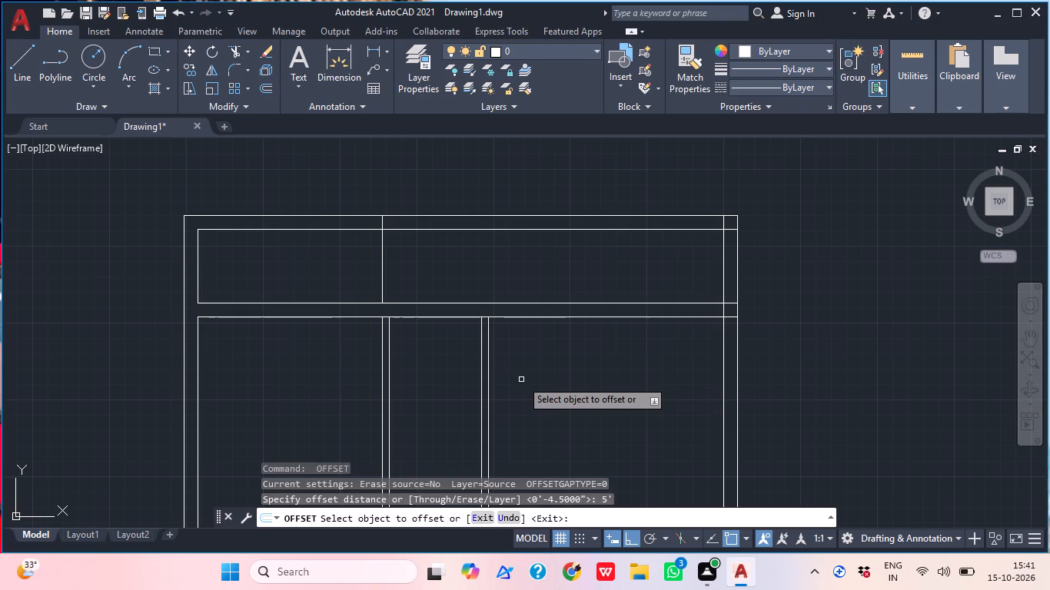
pyautogui.click(487, 388)
pyautogui.click(549, 382)
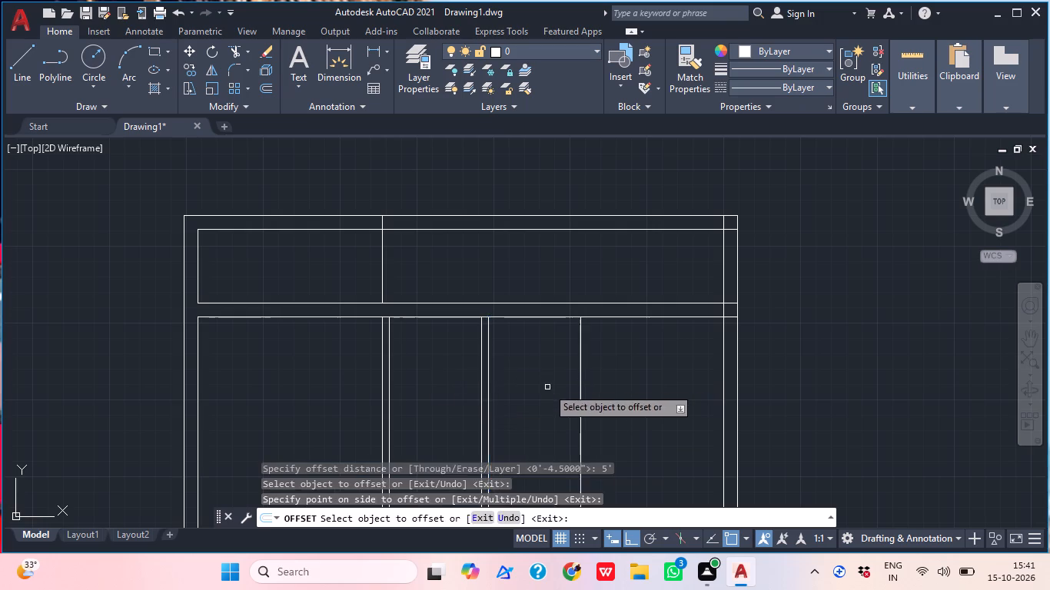
pyautogui.moveTo(533, 388); pyautogui.dragTo(467, 389, button='middle')
pyautogui.press('space')
# Offset the newest vertical line 4.5" to the right to give the third partition its thickness.
pyautogui.press('space')
pyautogui.write('4.5"')
pyautogui.press('Return')
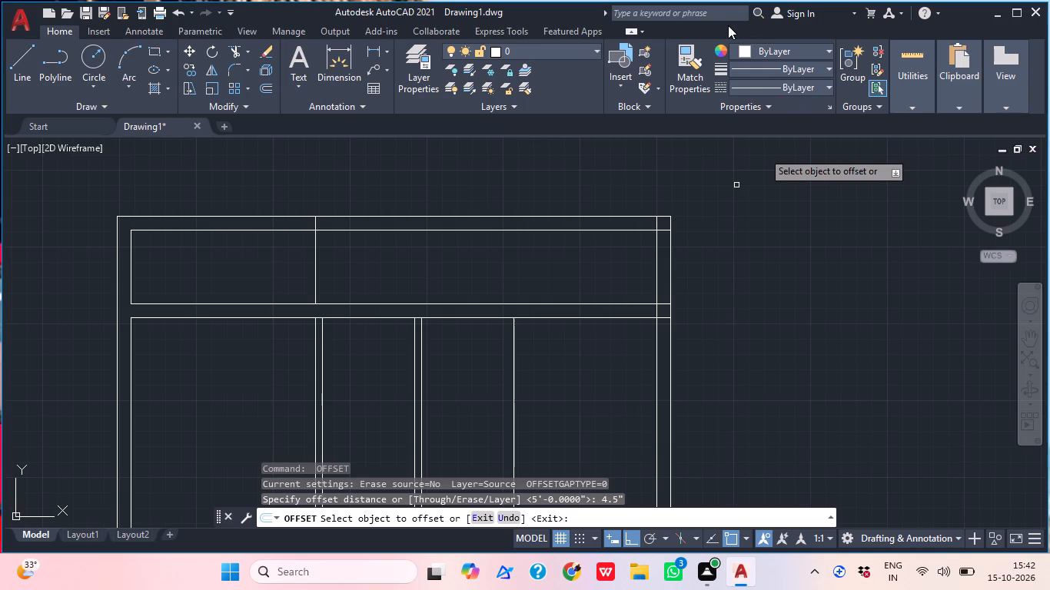
pyautogui.click(512, 377)
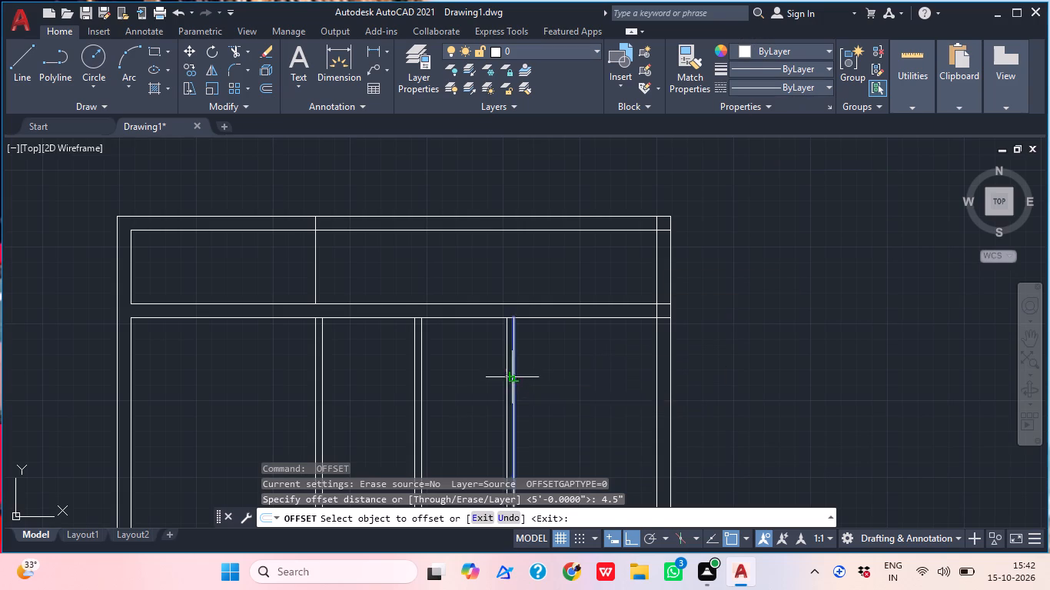
pyautogui.click(563, 373)
pyautogui.moveTo(548, 389); pyautogui.dragTo(466, 370, button='middle')
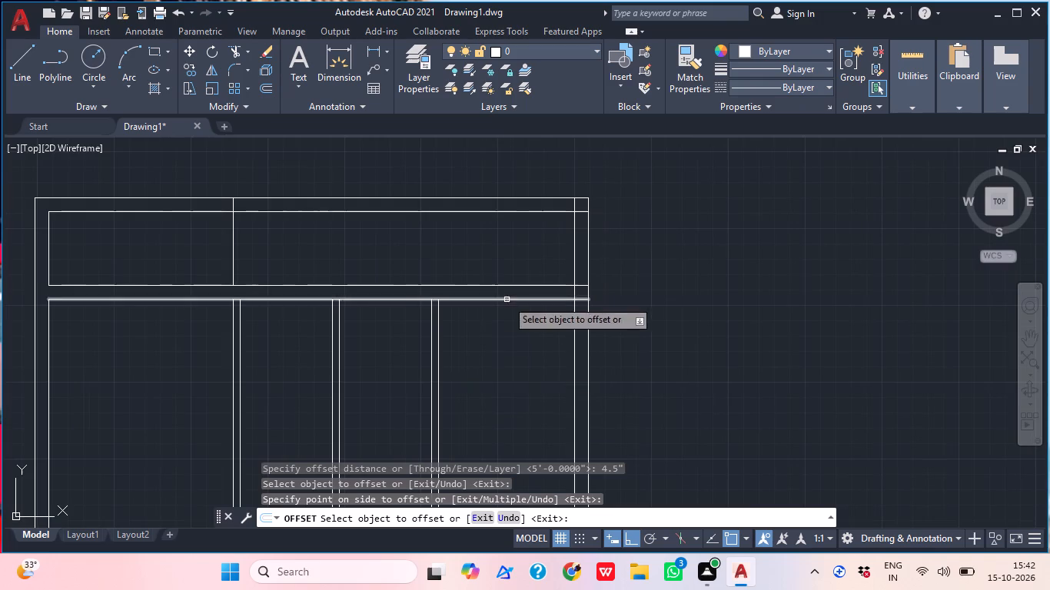
pyautogui.scroll(2, 513, 325)
pyautogui.press('space')
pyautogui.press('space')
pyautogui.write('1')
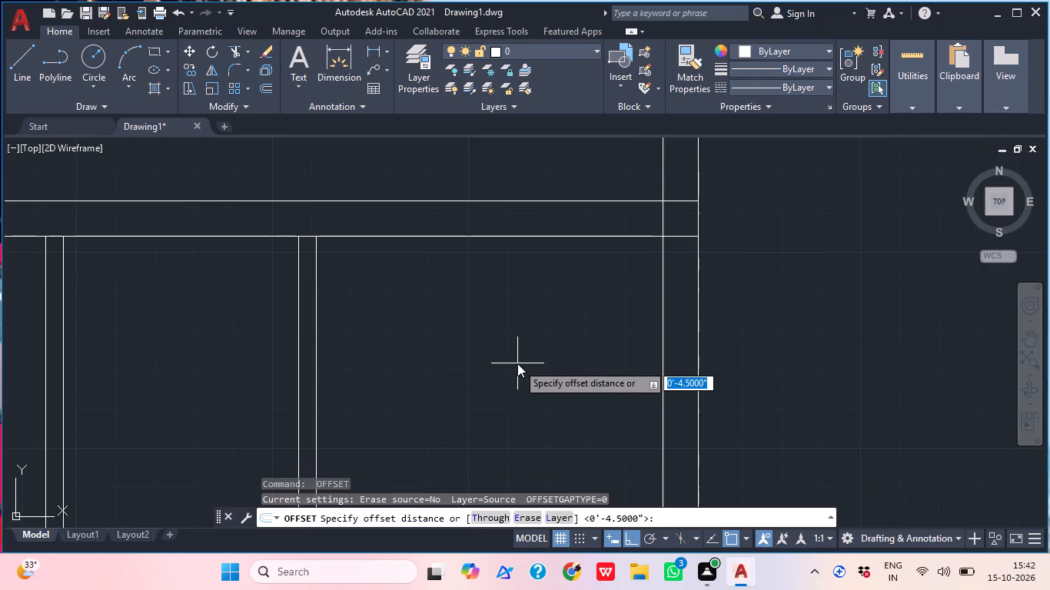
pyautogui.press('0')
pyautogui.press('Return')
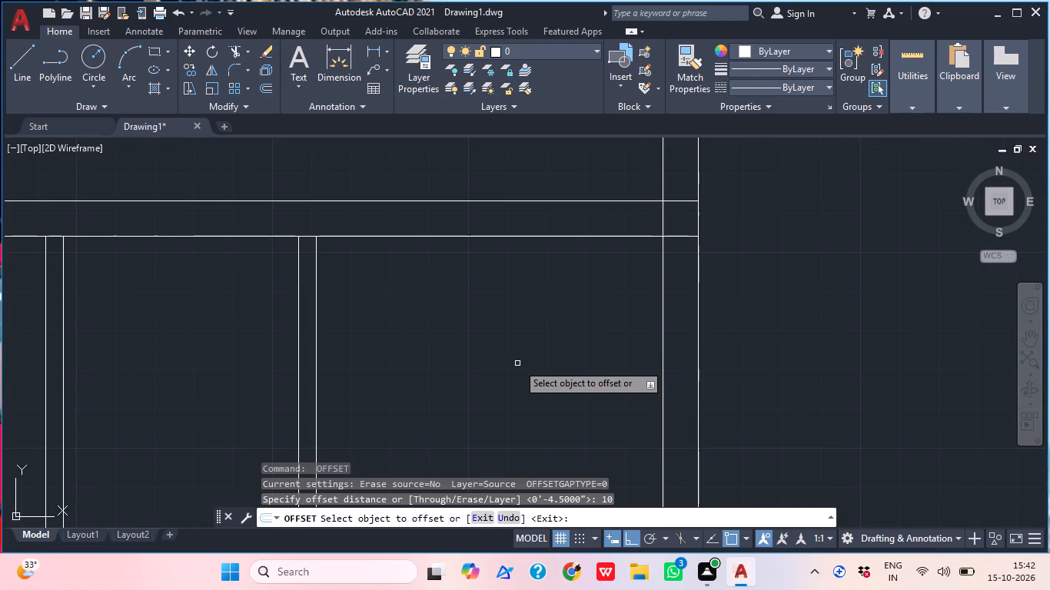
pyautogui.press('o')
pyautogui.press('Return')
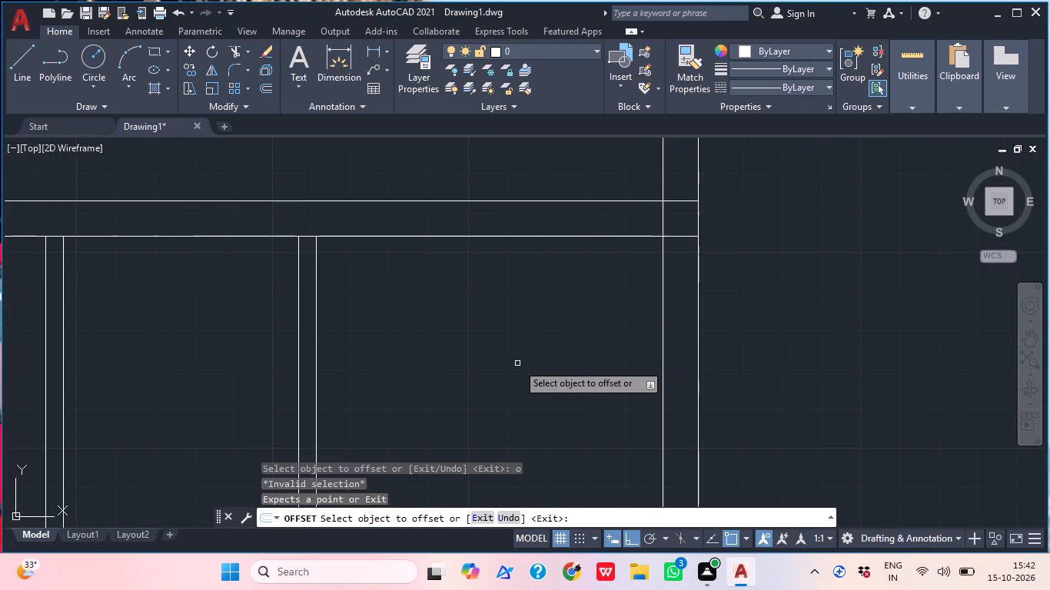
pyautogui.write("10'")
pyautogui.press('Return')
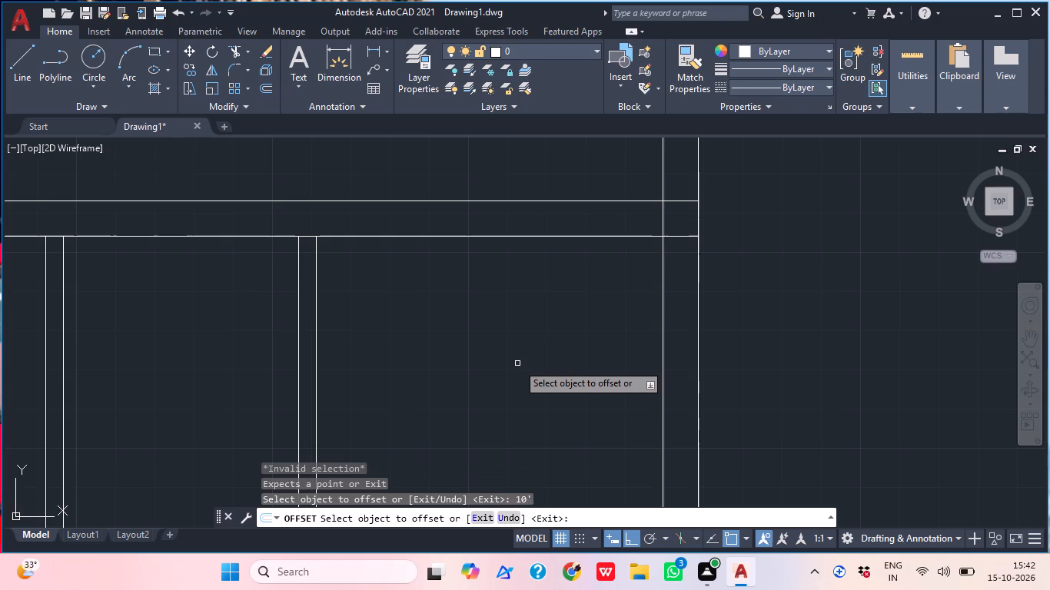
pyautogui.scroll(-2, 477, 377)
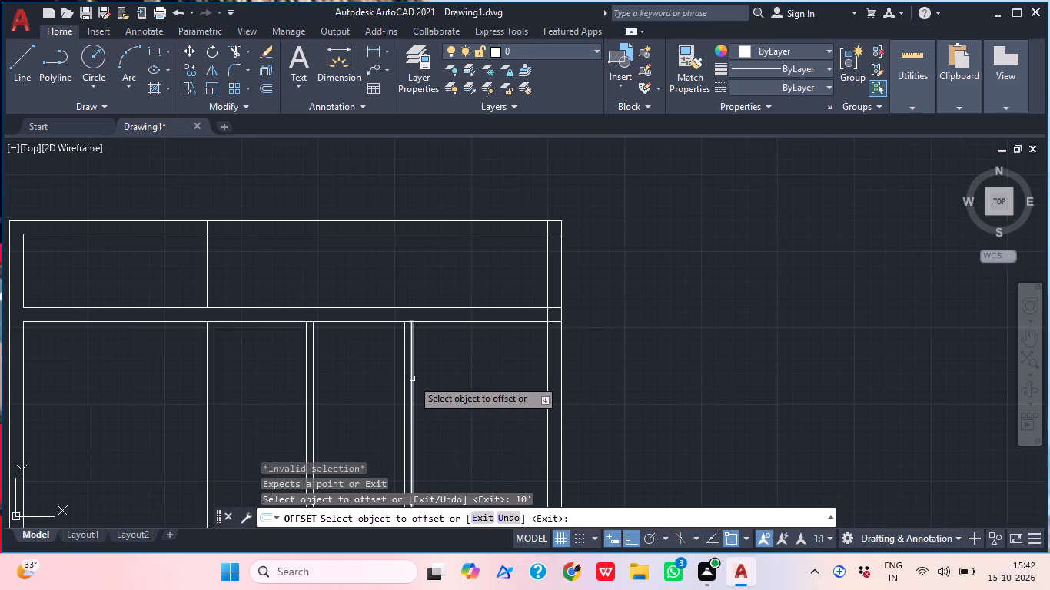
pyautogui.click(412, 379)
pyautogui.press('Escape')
# Measure the clear width between the third partition and the inner face of the right wall with a linear dimension, without placing it.
pyautogui.moveTo(489, 389); pyautogui.dragTo(550, 375, button='middle')
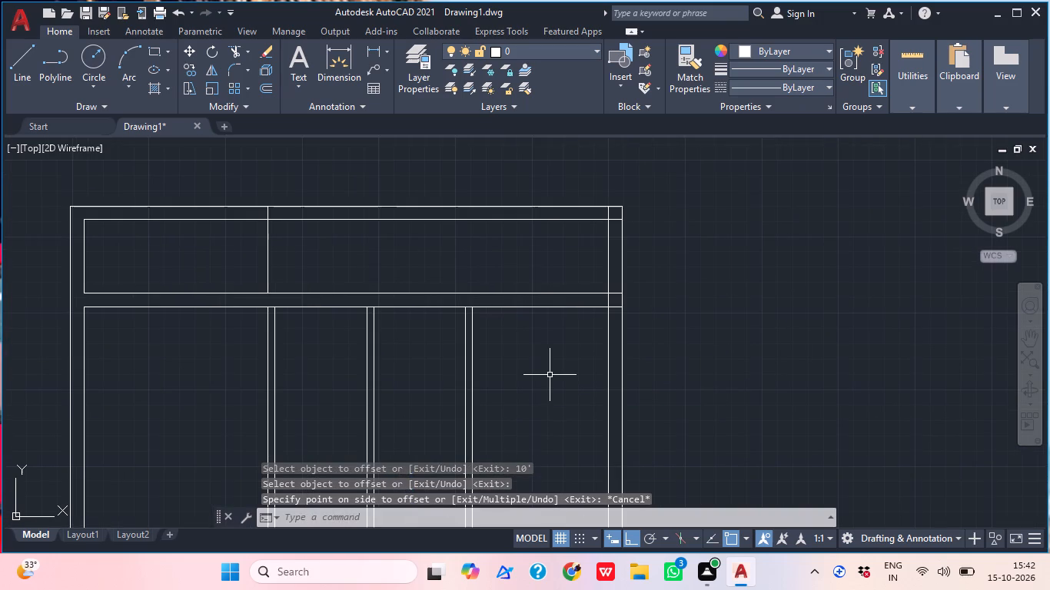
pyautogui.click(371, 55)
pyautogui.scroll(2, 511, 401)
pyautogui.moveTo(470, 277); pyautogui.dragTo(440, 399, button='middle')
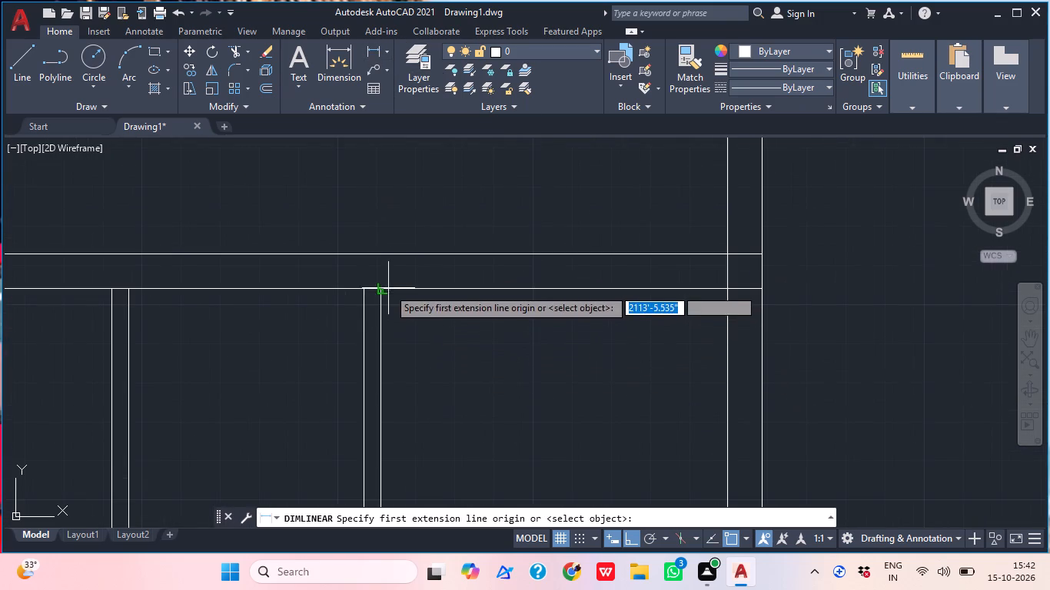
pyautogui.click(379, 293)
pyautogui.click(729, 296)
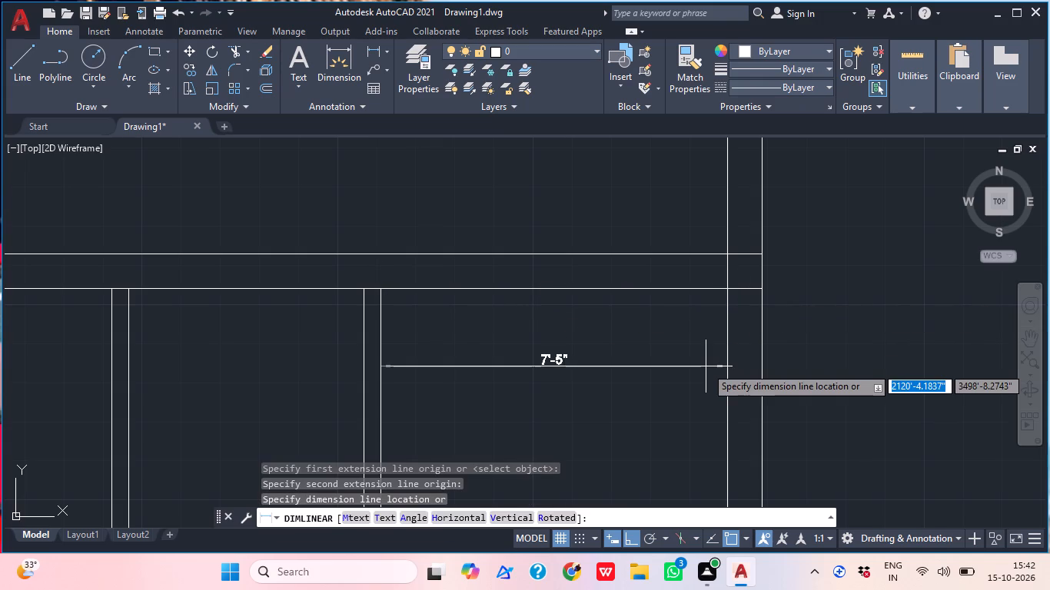
pyautogui.press('Escape')
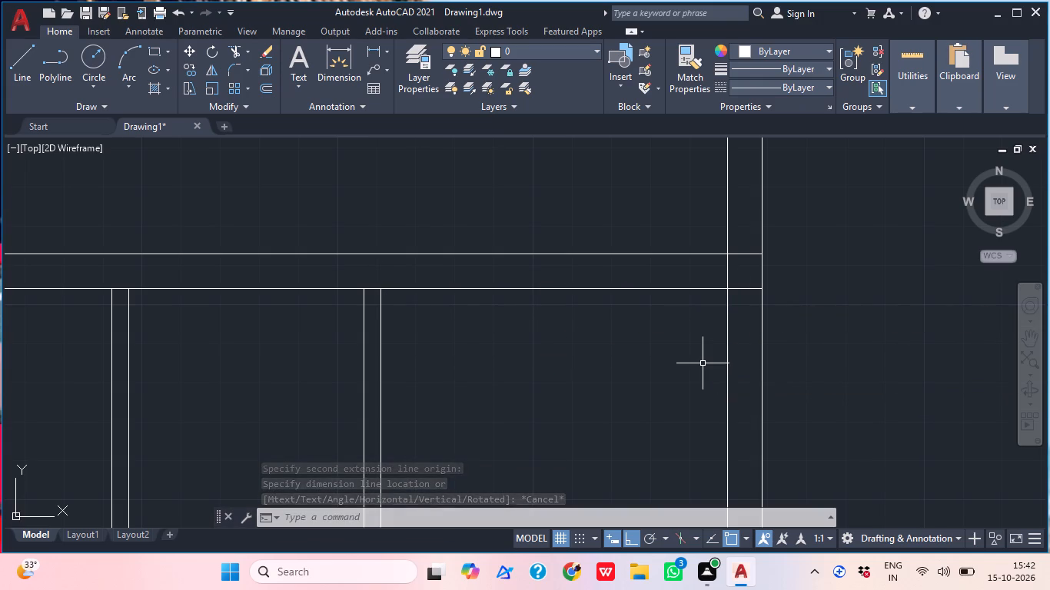
# Measure the leftmost room's width from the left wall's inner face to the first partition with a temporary linear dimension, and erase it.
pyautogui.scroll(-2, 715, 308)
pyautogui.moveTo(561, 413); pyautogui.dragTo(699, 286, button='middle')
pyautogui.scroll(-2, 635, 317)
pyautogui.moveTo(635, 317); pyautogui.dragTo(604, 361, button='middle')
pyautogui.scroll(1, 600, 307)
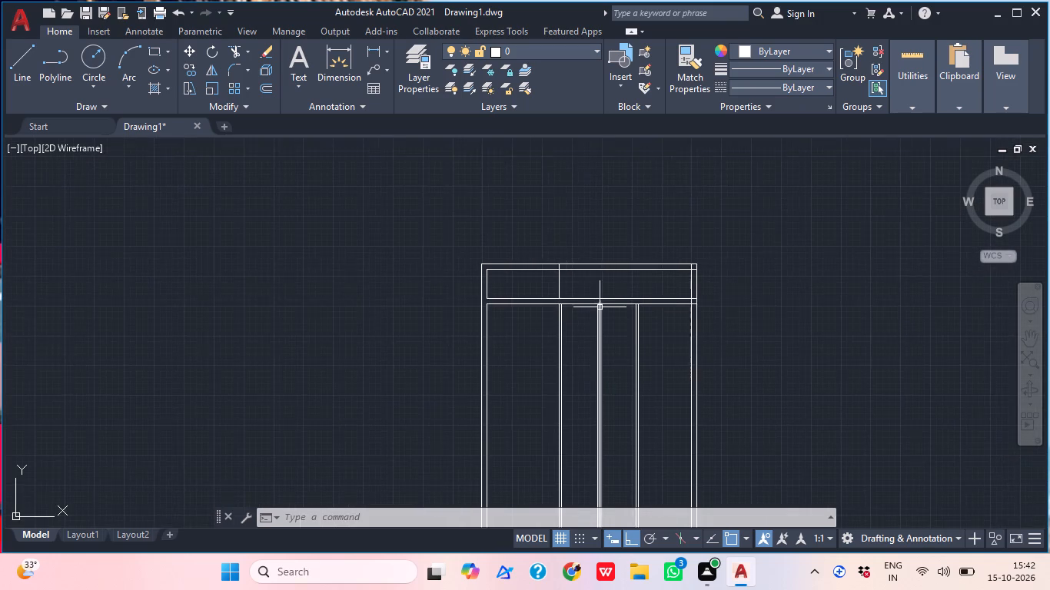
pyautogui.scroll(1, 600, 307)
pyautogui.click(367, 47)
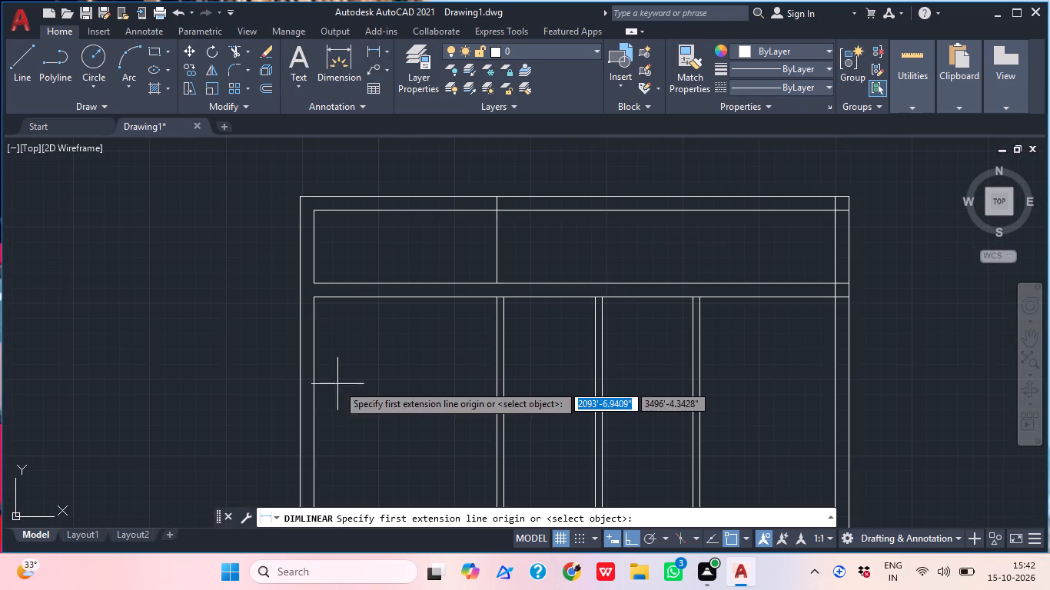
pyautogui.scroll(1, 294, 353)
pyautogui.click(331, 269)
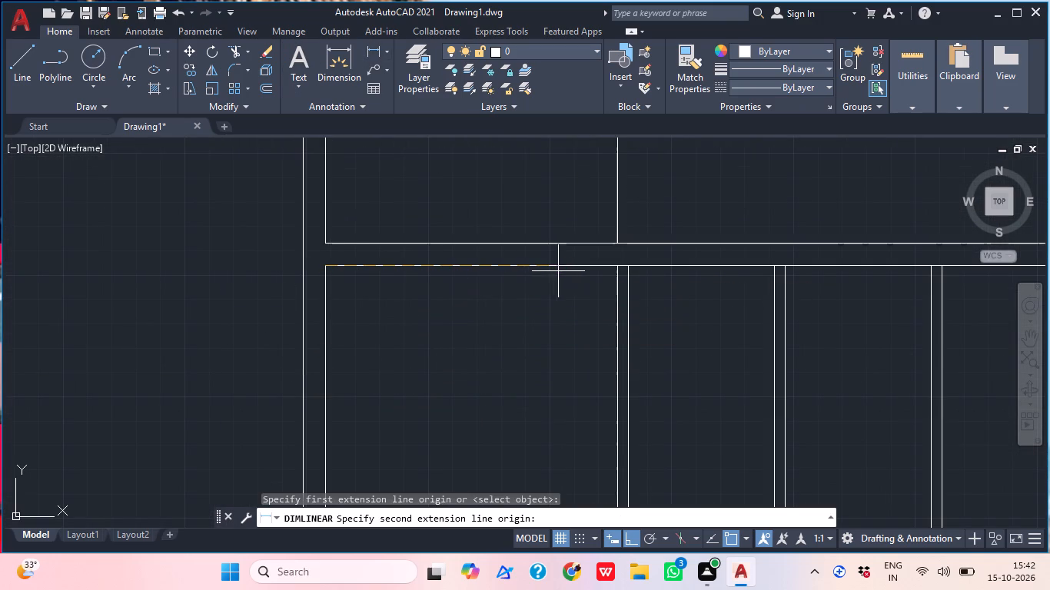
pyautogui.moveTo(616, 260); pyautogui.dragTo(616, 273)
pyautogui.click(590, 328)
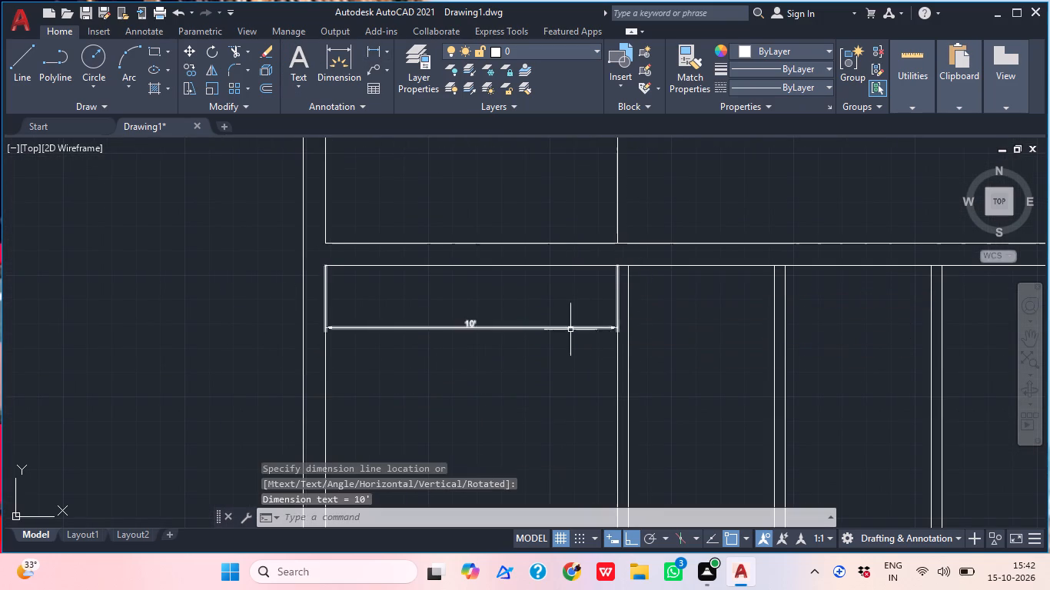
pyautogui.click(519, 363)
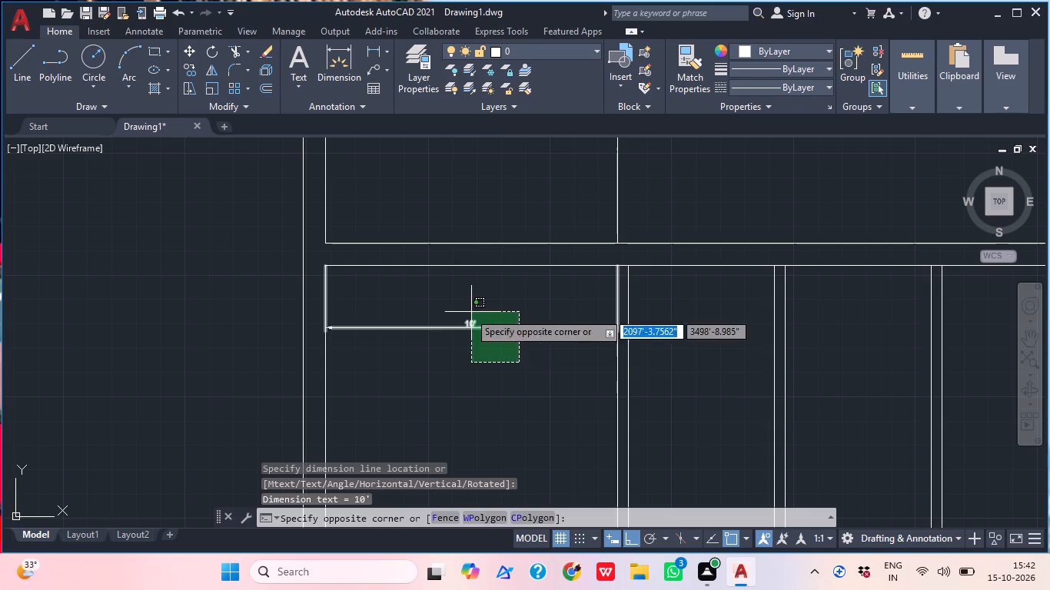
pyautogui.click(465, 312)
pyautogui.press('Delete')
# Measure the clear width between the first and second partitions with a temporary linear dimension, and erase it.
pyautogui.scroll(-2, 464, 320)
pyautogui.moveTo(531, 368); pyautogui.dragTo(447, 351, button='middle')
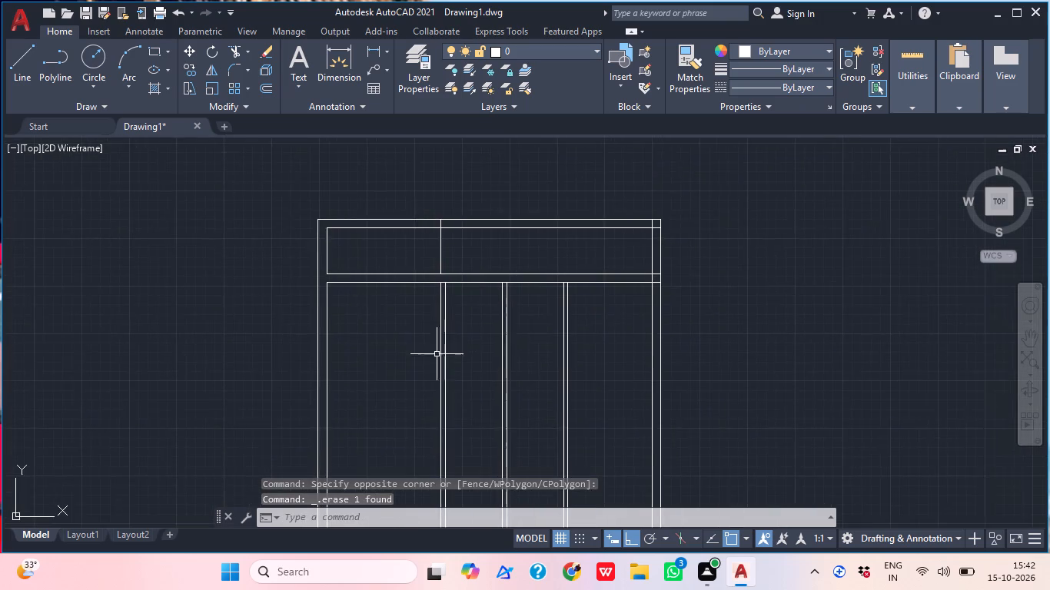
pyautogui.moveTo(553, 361); pyautogui.dragTo(465, 343, button='middle')
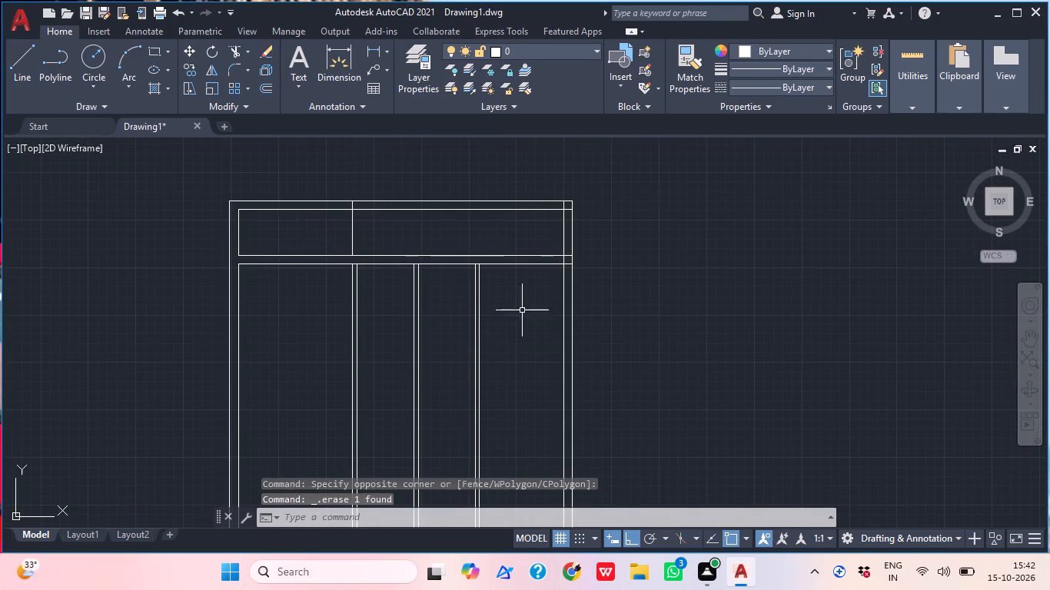
pyautogui.click(373, 52)
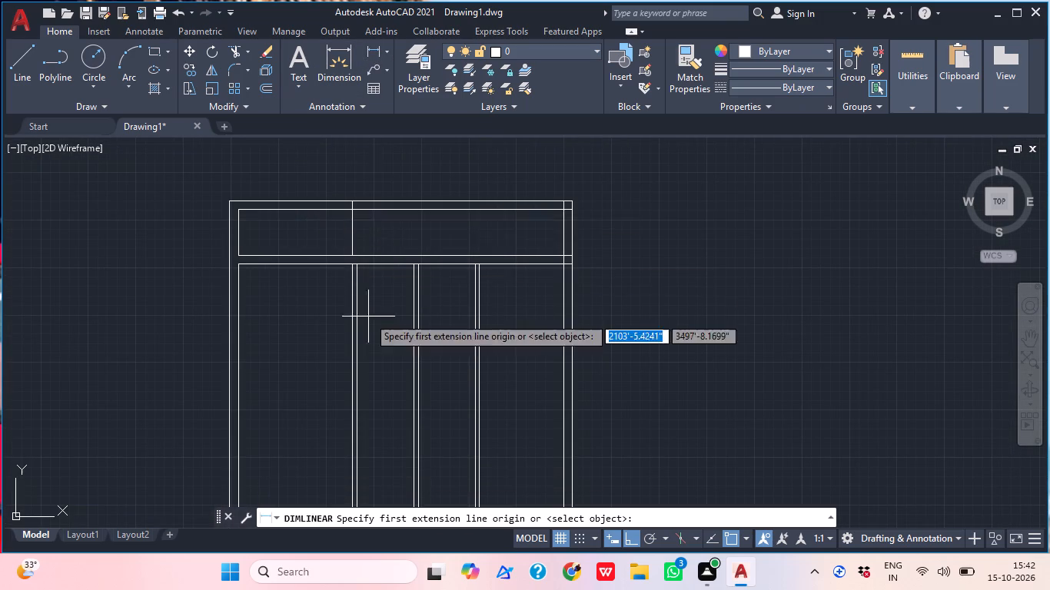
pyautogui.scroll(1, 373, 336)
pyautogui.click(347, 228)
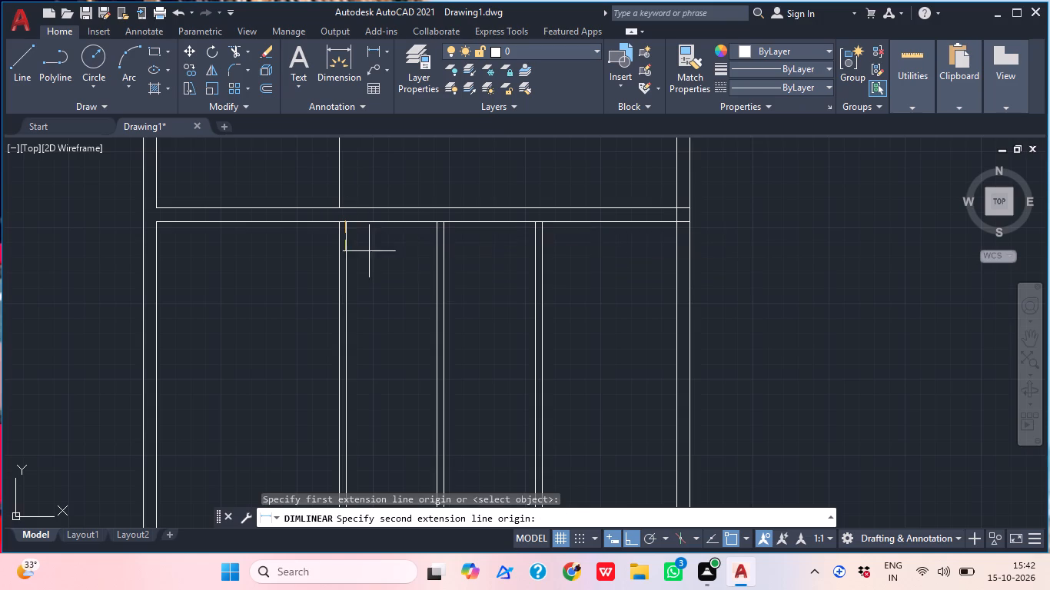
pyautogui.click(438, 227)
pyautogui.click(424, 258)
pyautogui.scroll(2, 374, 283)
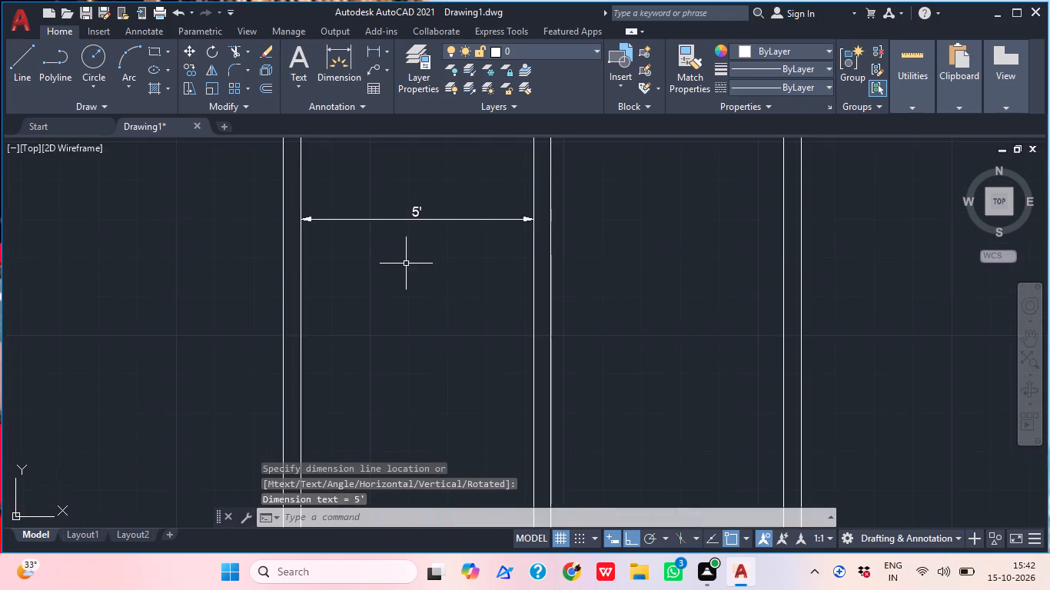
pyautogui.moveTo(407, 269); pyautogui.dragTo(367, 342, button='middle')
pyautogui.moveTo(404, 325); pyautogui.dragTo(400, 318)
pyautogui.click(377, 285)
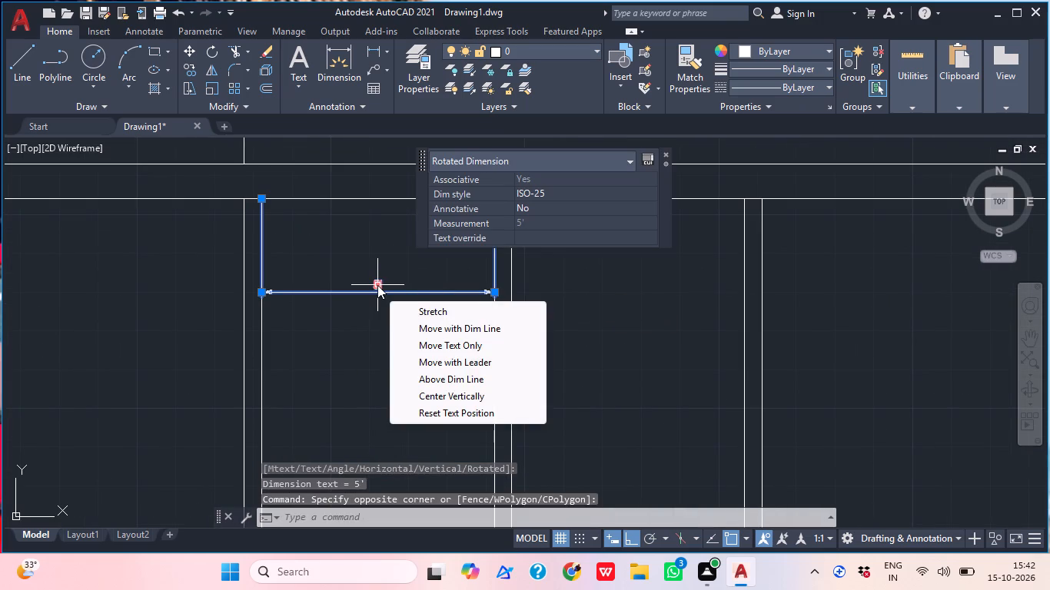
pyautogui.press('Delete')
pyautogui.scroll(-2, 397, 286)
pyautogui.press('Delete')
pyautogui.scroll(-2, 398, 284)
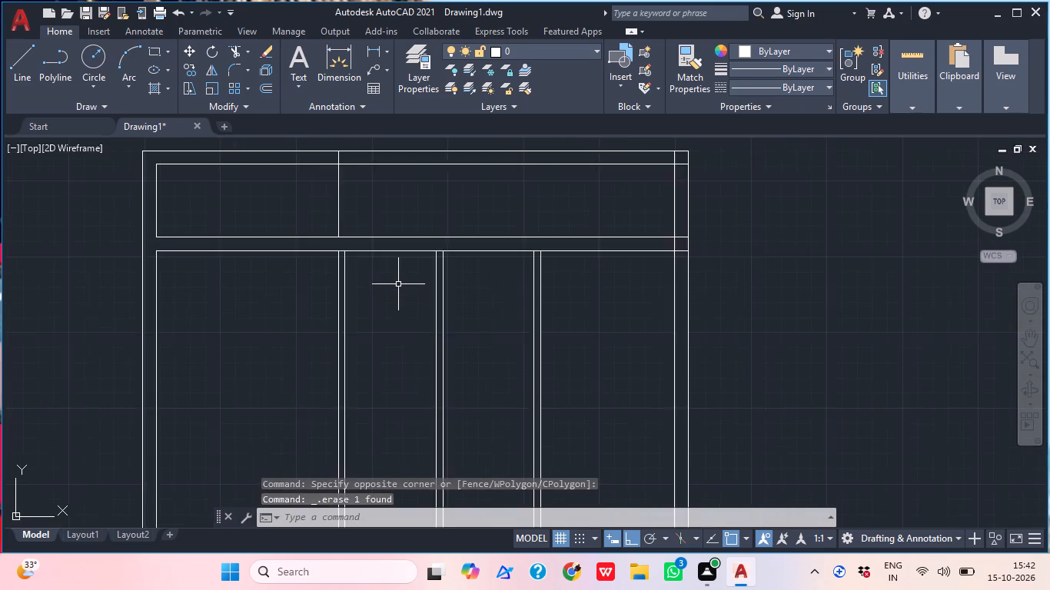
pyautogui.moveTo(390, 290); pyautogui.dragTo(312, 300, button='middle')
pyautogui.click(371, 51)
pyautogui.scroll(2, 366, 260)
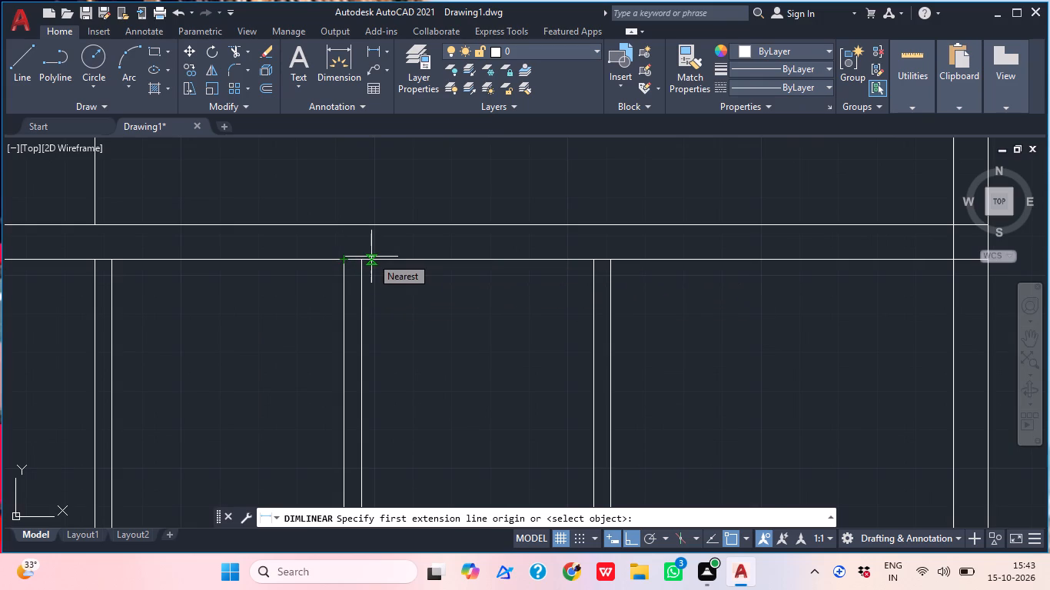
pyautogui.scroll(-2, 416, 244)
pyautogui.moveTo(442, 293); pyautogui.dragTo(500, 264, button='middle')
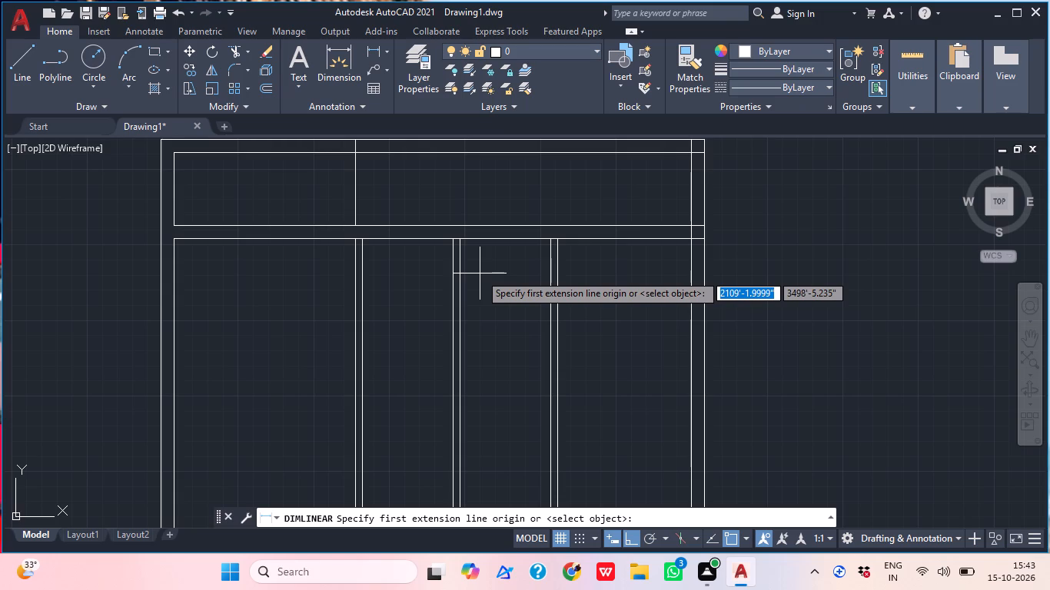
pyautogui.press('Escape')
# Move the six lines of the three partitions together a little over one foot to the left along the cross wall's lower line.
pyautogui.scroll(-2, 493, 277)
pyautogui.moveTo(498, 293); pyautogui.dragTo(462, 264, button='middle')
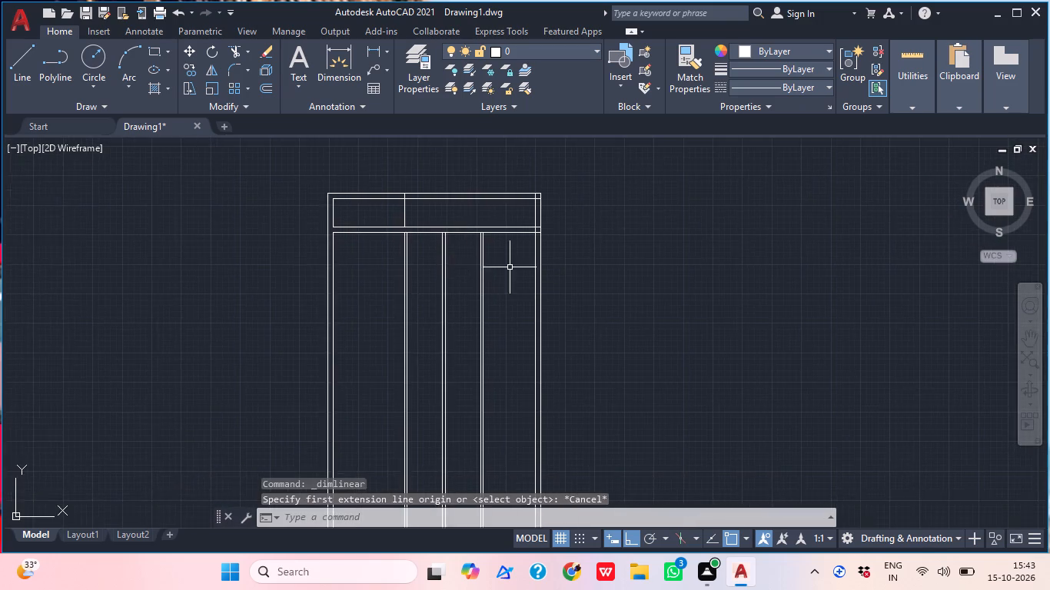
pyautogui.scroll(2, 511, 264)
pyautogui.moveTo(512, 282); pyautogui.dragTo(555, 363, button='middle')
pyautogui.scroll(-1, 537, 356)
pyautogui.moveTo(543, 360); pyautogui.dragTo(573, 357, button='middle')
pyautogui.moveTo(553, 354); pyautogui.dragTo(554, 352, button='middle')
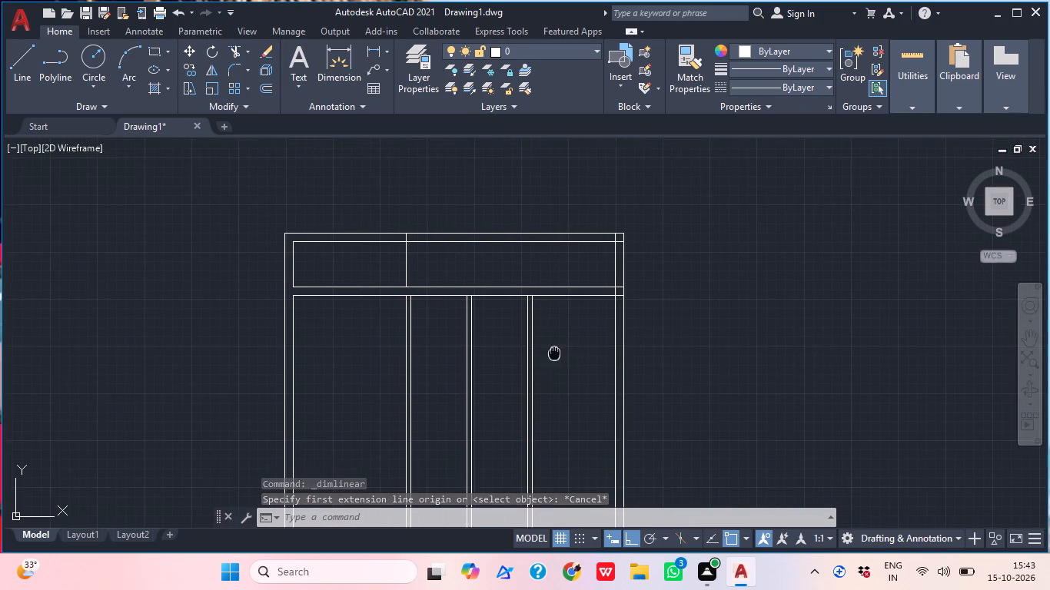
pyautogui.moveTo(554, 352); pyautogui.dragTo(540, 344, button='middle')
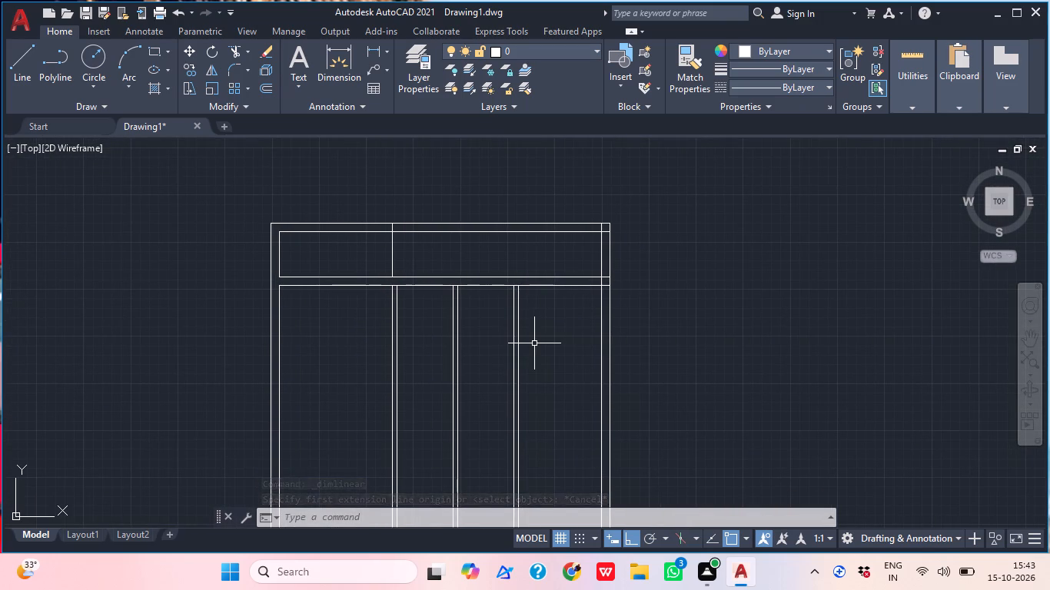
pyautogui.scroll(2, 534, 343)
pyautogui.click(534, 343)
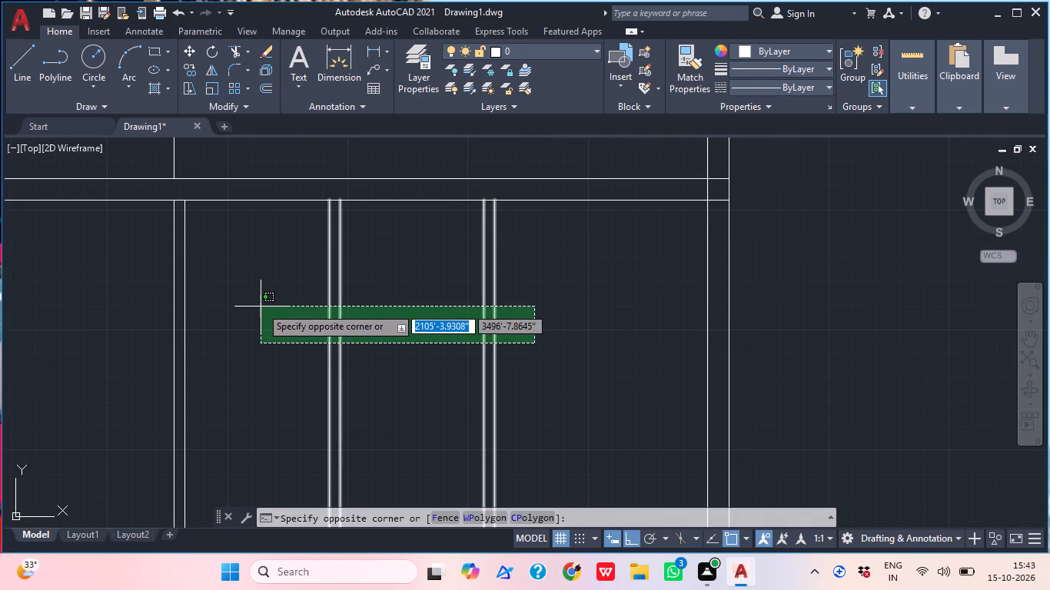
pyautogui.click(115, 269)
pyautogui.scroll(-2, 291, 281)
pyautogui.moveTo(311, 322); pyautogui.dragTo(261, 382, button='middle')
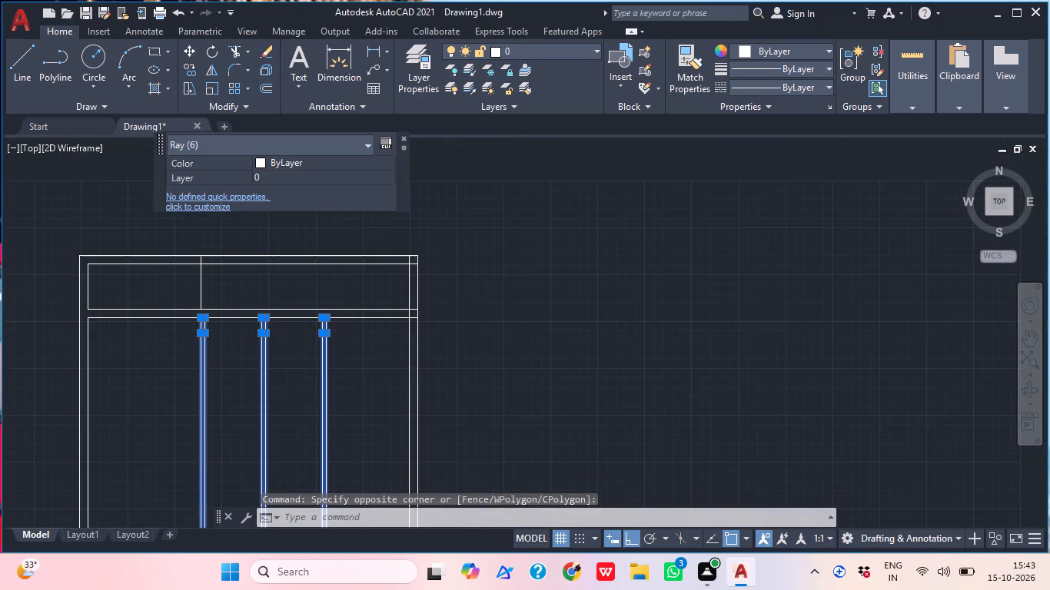
pyautogui.write('m')
pyautogui.press('space')
pyautogui.scroll(1, 363, 307)
pyautogui.moveTo(377, 320); pyautogui.dragTo(456, 331, button='middle')
pyautogui.scroll(2, 399, 336)
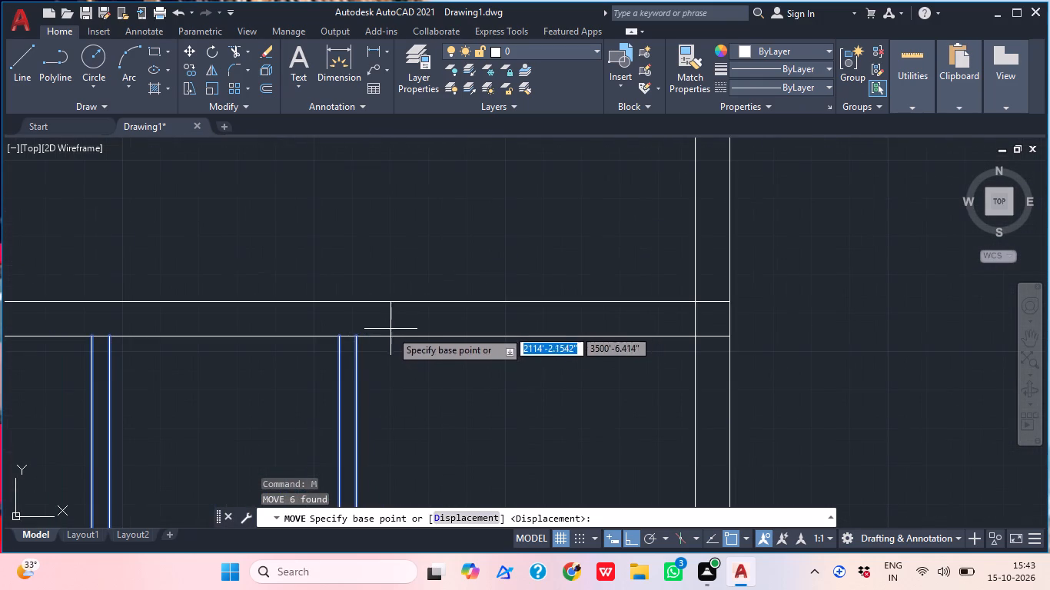
pyautogui.click(359, 338)
pyautogui.moveTo(390, 344); pyautogui.dragTo(457, 340, button='middle')
pyautogui.moveTo(361, 343); pyautogui.dragTo(436, 335, button='middle')
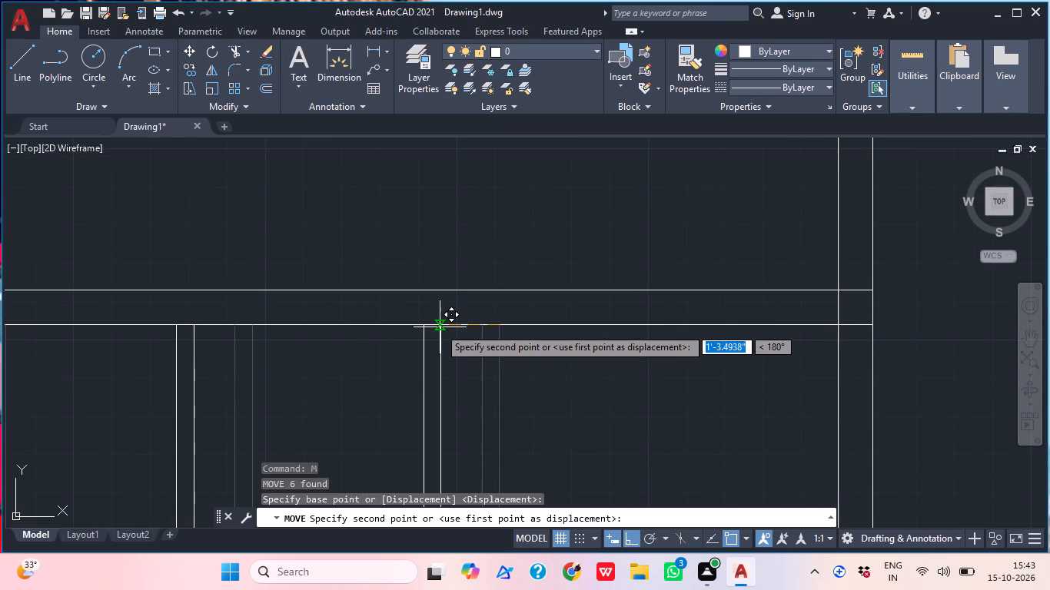
pyautogui.click(431, 327)
pyautogui.scroll(-3, 480, 318)
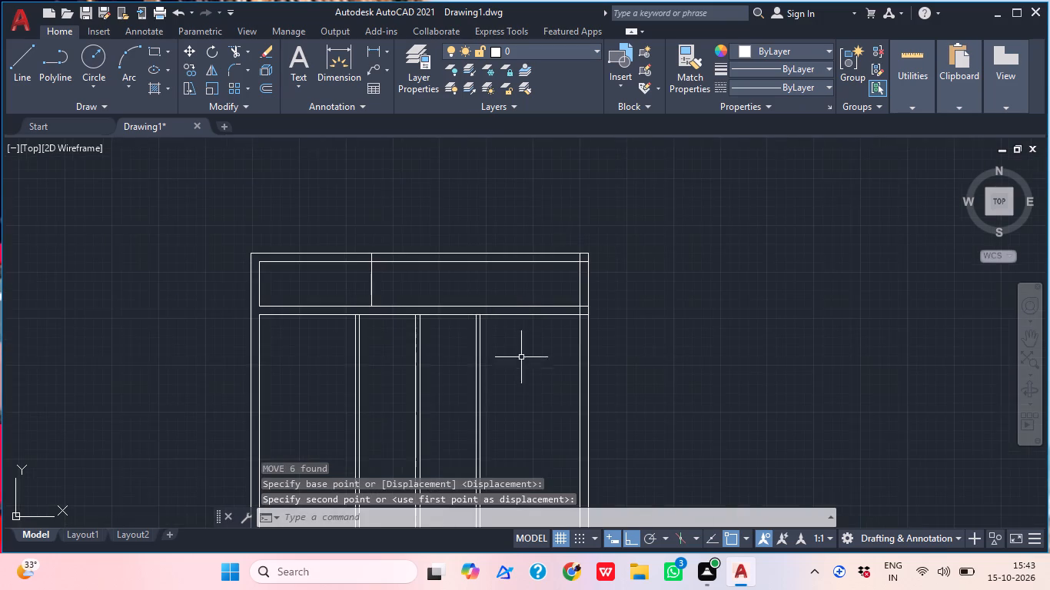
# Trim the cross wall's two lines and the right wall's inner face line where they cross at the right wall junction.
pyautogui.moveTo(521, 357); pyautogui.dragTo(555, 304, button='middle')
pyautogui.moveTo(401, 323); pyautogui.dragTo(397, 408, button='middle')
pyautogui.scroll(1, 444, 304)
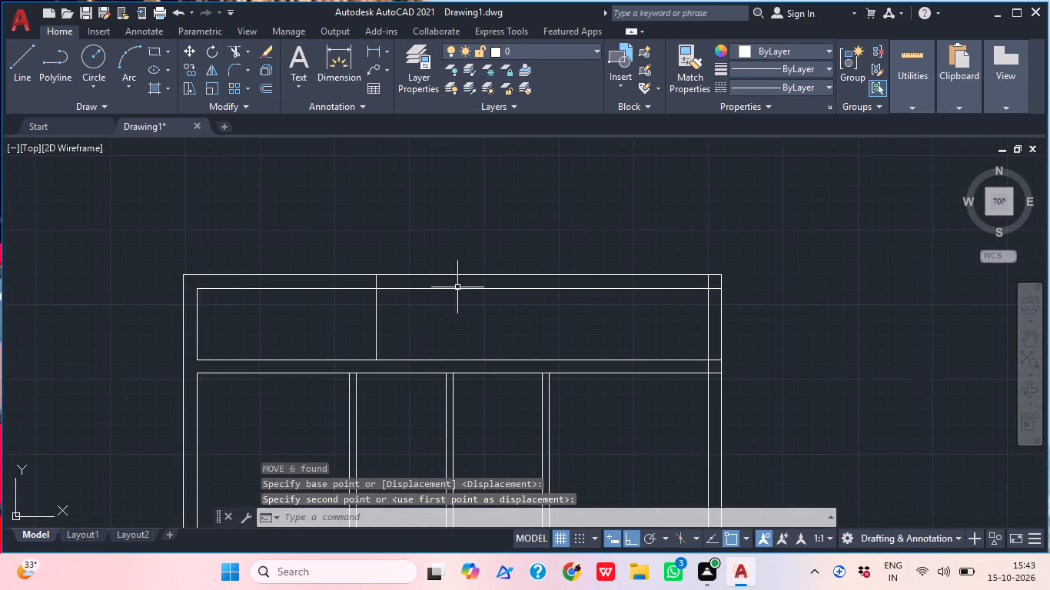
pyautogui.scroll(-1, 453, 323)
pyautogui.scroll(1, 487, 384)
pyautogui.moveTo(486, 374); pyautogui.dragTo(457, 399, button='middle')
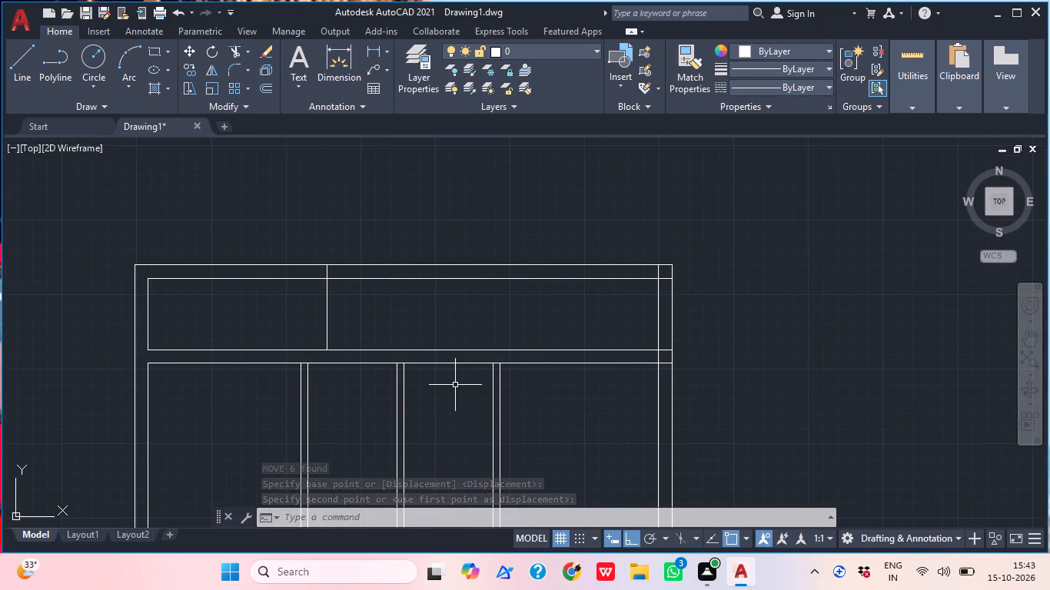
pyautogui.write('tr')
pyautogui.press('space')
pyautogui.scroll(3, 594, 359)
pyautogui.moveTo(656, 360); pyautogui.dragTo(428, 360, button='middle')
pyautogui.scroll(-1, 424, 359)
pyautogui.click(567, 380)
pyautogui.click(534, 358)
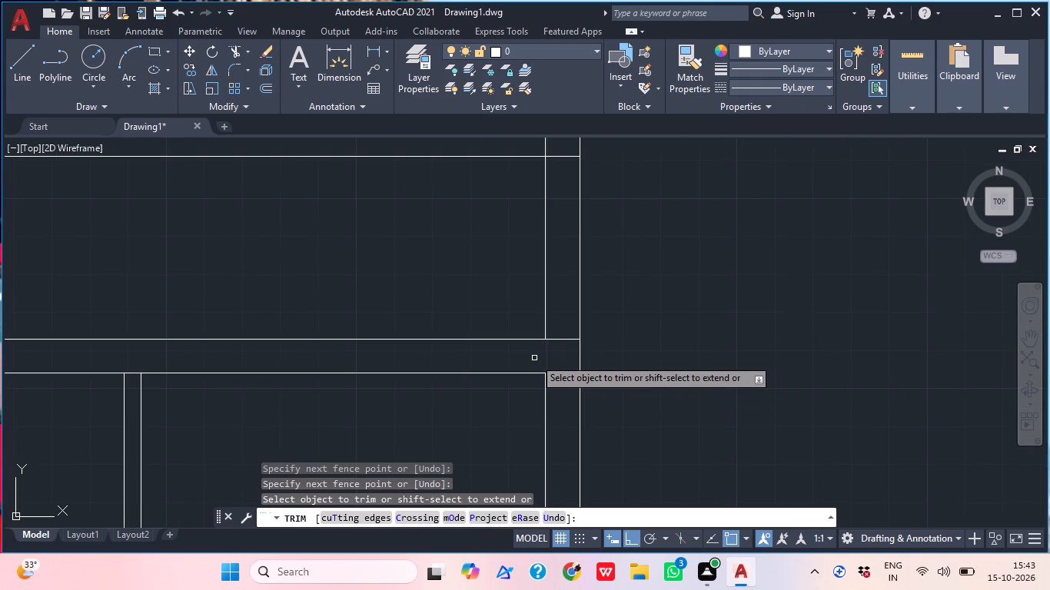
pyautogui.scroll(-1, 599, 344)
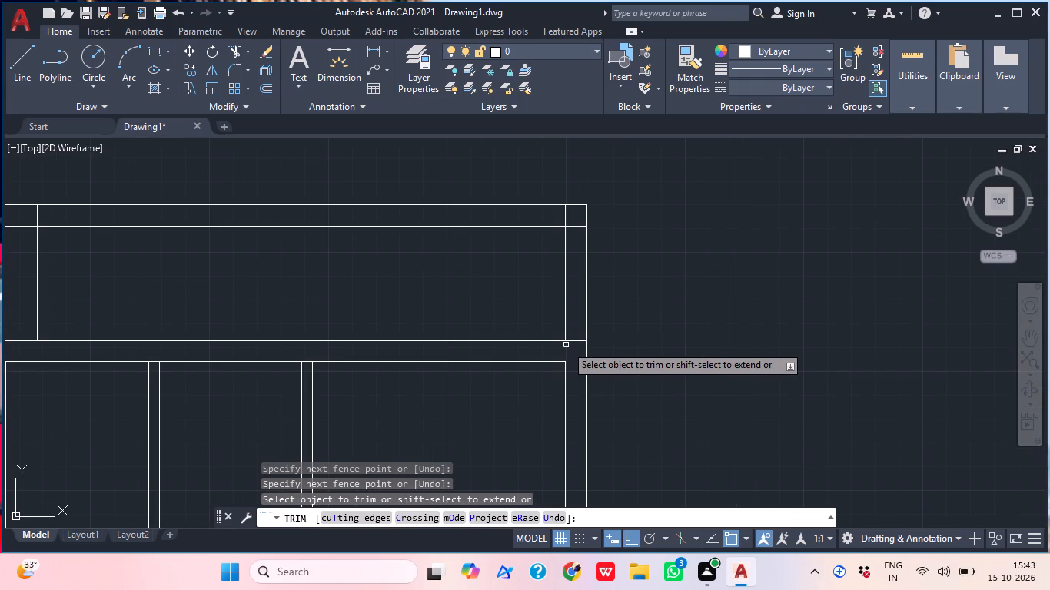
pyautogui.click(573, 345)
pyautogui.click(573, 335)
# Trim the cross wall's lower line between the two faces of each of the three partitions, opening their junctions.
pyautogui.scroll(2, 324, 366)
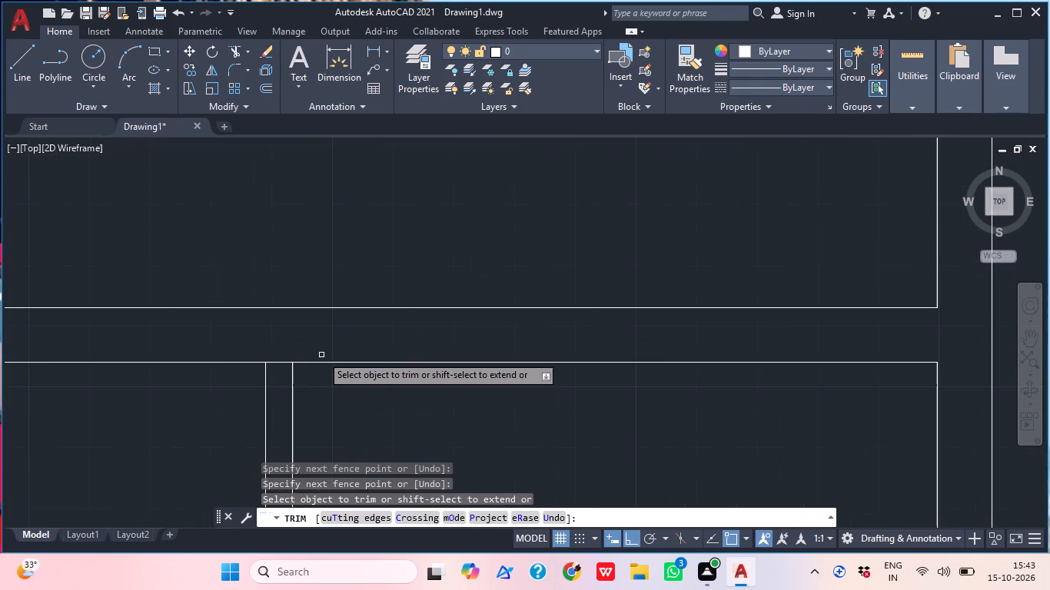
pyautogui.click(290, 355)
pyautogui.click(286, 373)
pyautogui.scroll(-2, 347, 346)
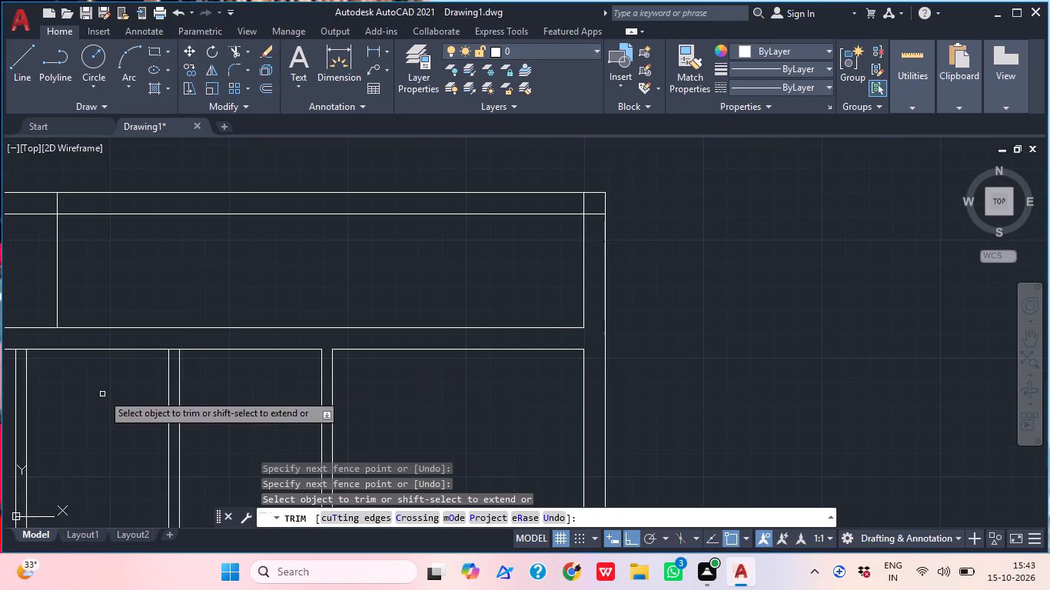
pyautogui.scroll(1, 138, 334)
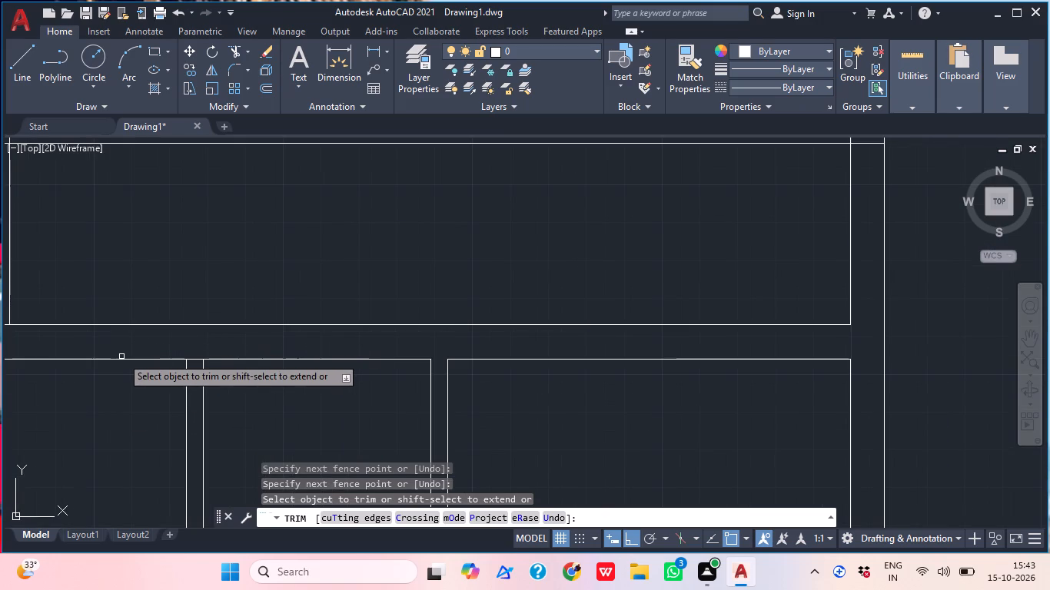
pyautogui.scroll(2, 186, 353)
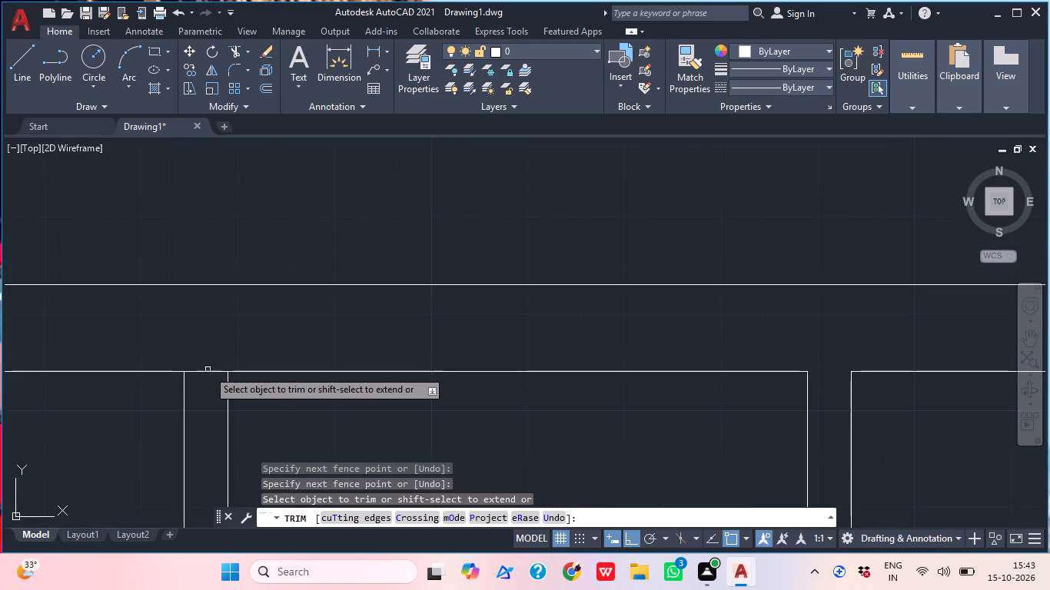
pyautogui.click(208, 370)
pyautogui.scroll(-3, 265, 327)
pyautogui.moveTo(252, 393); pyautogui.dragTo(295, 417, button='middle')
pyautogui.scroll(2, 146, 364)
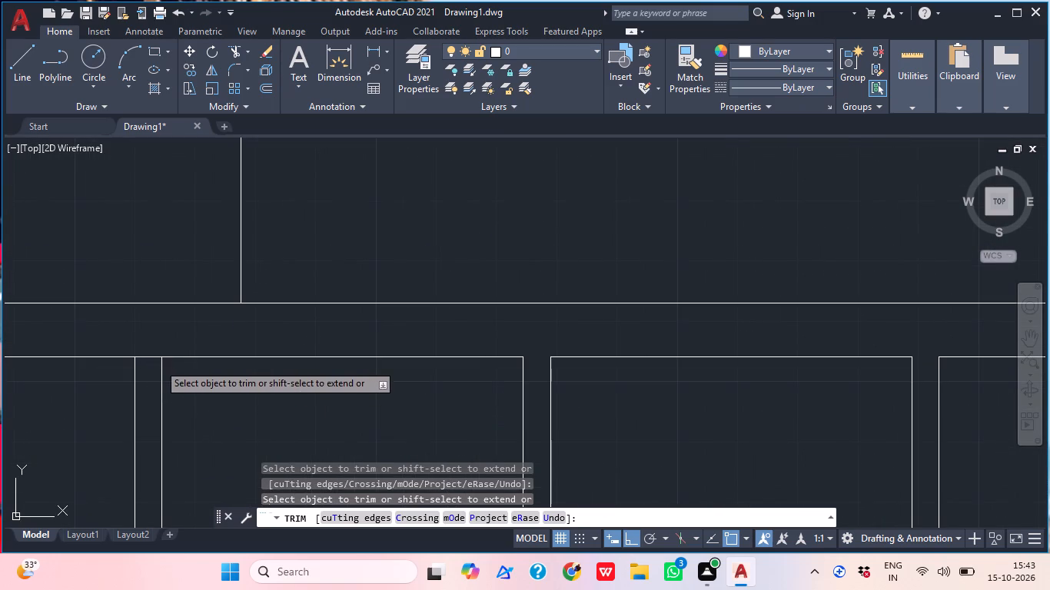
pyautogui.click(158, 363)
pyautogui.click(155, 346)
# Trim the overlapping inner face lines at the plan's top-right outer wall corner into a clean corner.
pyautogui.moveTo(200, 354); pyautogui.dragTo(248, 385, button='middle')
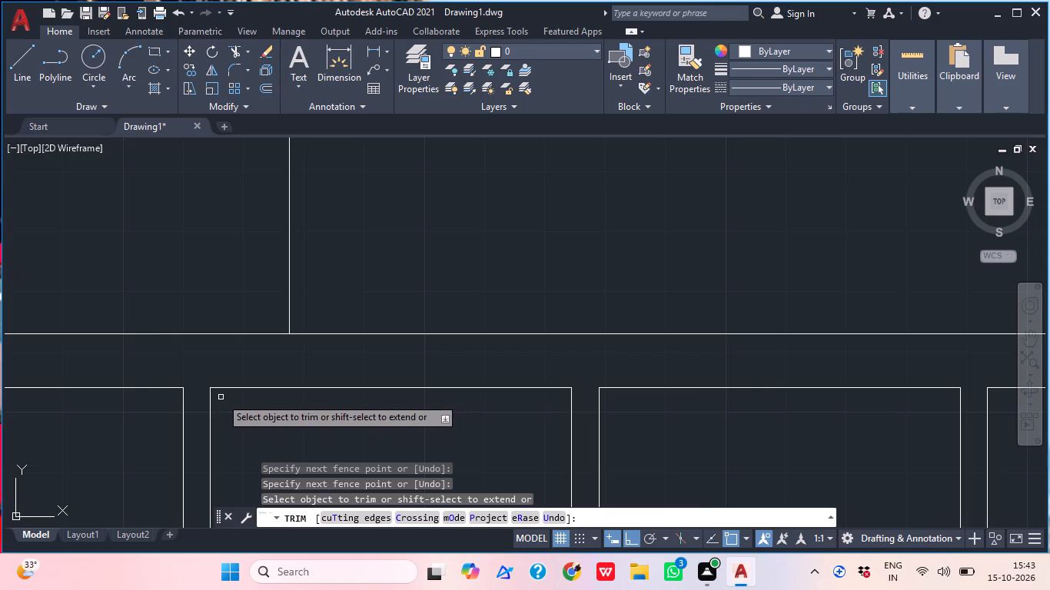
pyautogui.scroll(-3, 220, 397)
pyautogui.moveTo(226, 397); pyautogui.dragTo(334, 406, button='middle')
pyautogui.scroll(1, 191, 399)
pyautogui.scroll(-1, 331, 333)
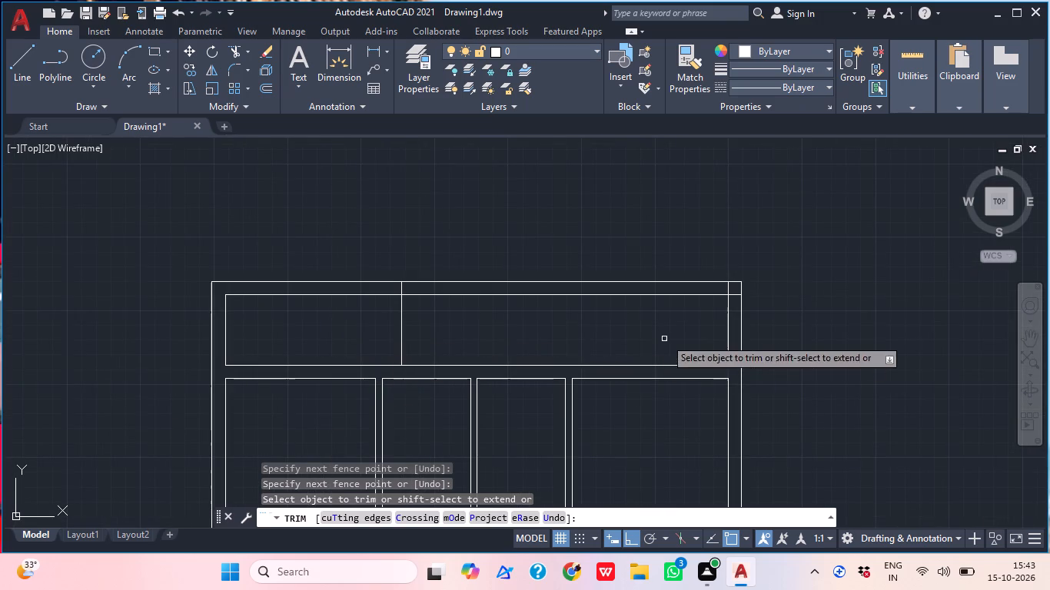
pyautogui.scroll(4, 741, 296)
pyautogui.click(718, 312)
pyautogui.click(644, 255)
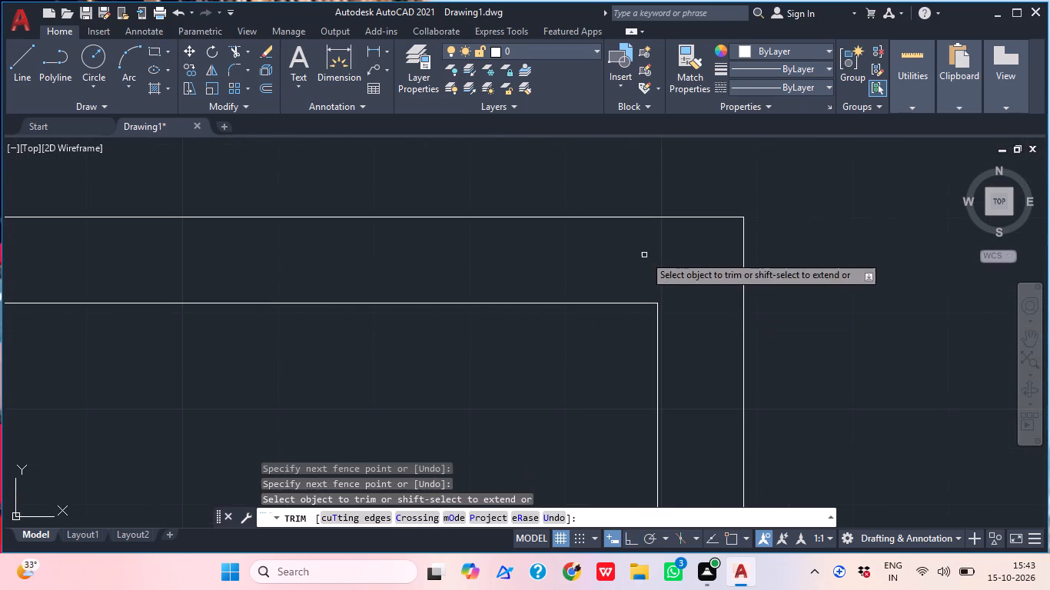
pyautogui.scroll(-1, 644, 264)
pyautogui.press('Escape')
# Offset the cross wall's lower line in the rightmost room 12' downward.
pyautogui.scroll(-4, 652, 291)
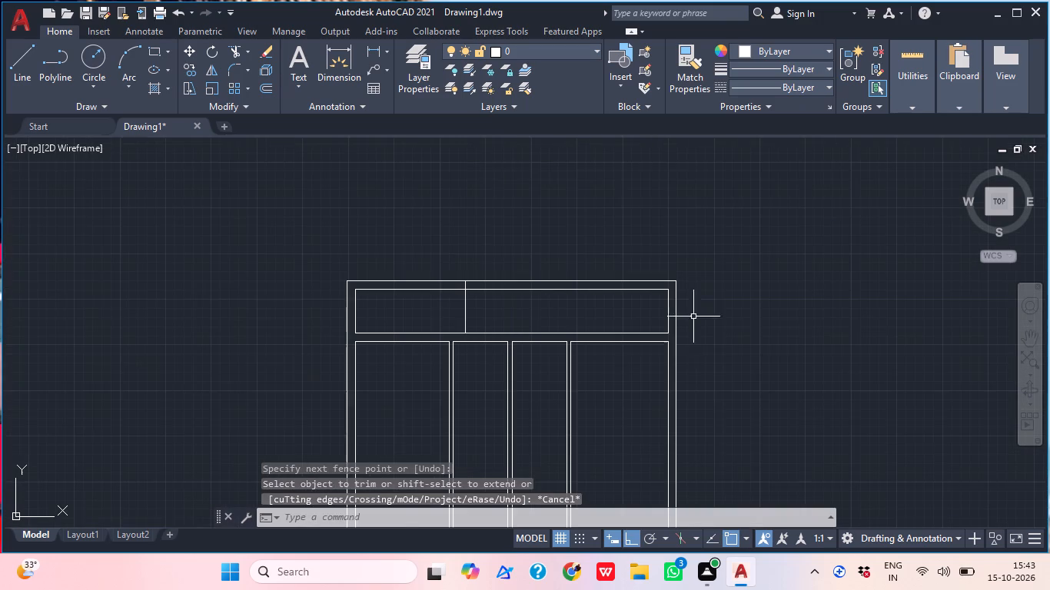
pyautogui.moveTo(625, 379); pyautogui.dragTo(669, 408, button='middle')
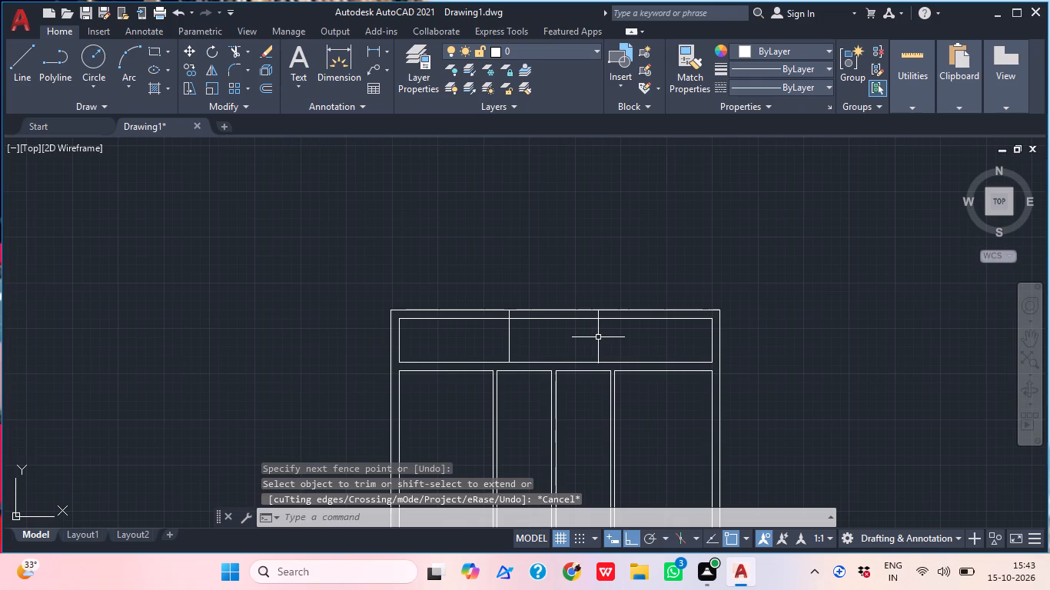
pyautogui.write('o')
pyautogui.press('space')
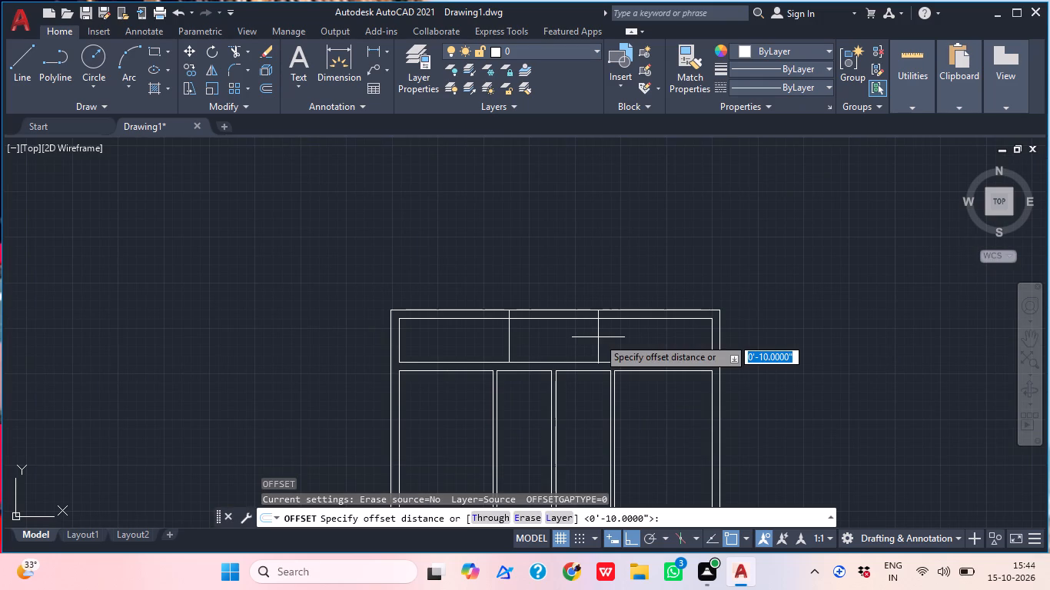
pyautogui.write('12')
pyautogui.press("'")
pyautogui.press('Return')
pyautogui.moveTo(650, 416); pyautogui.dragTo(593, 325, button='middle')
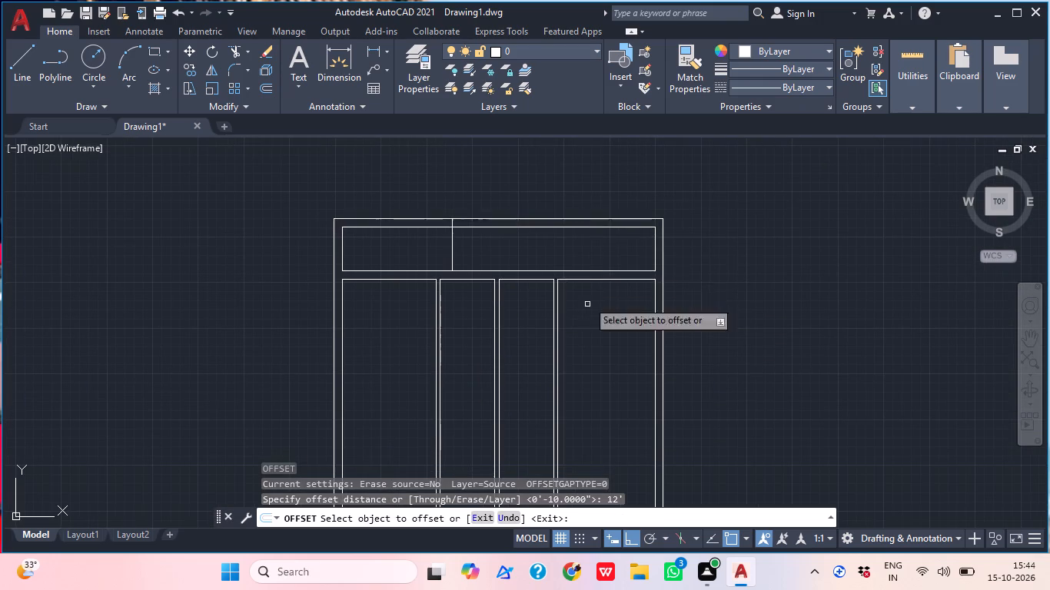
pyautogui.click(593, 279)
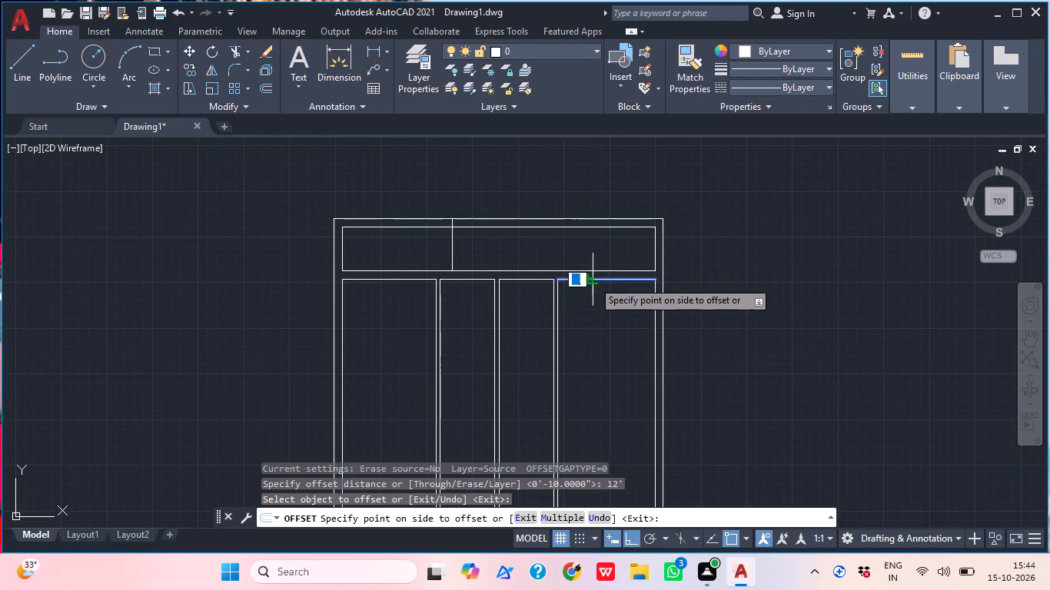
pyautogui.click(589, 387)
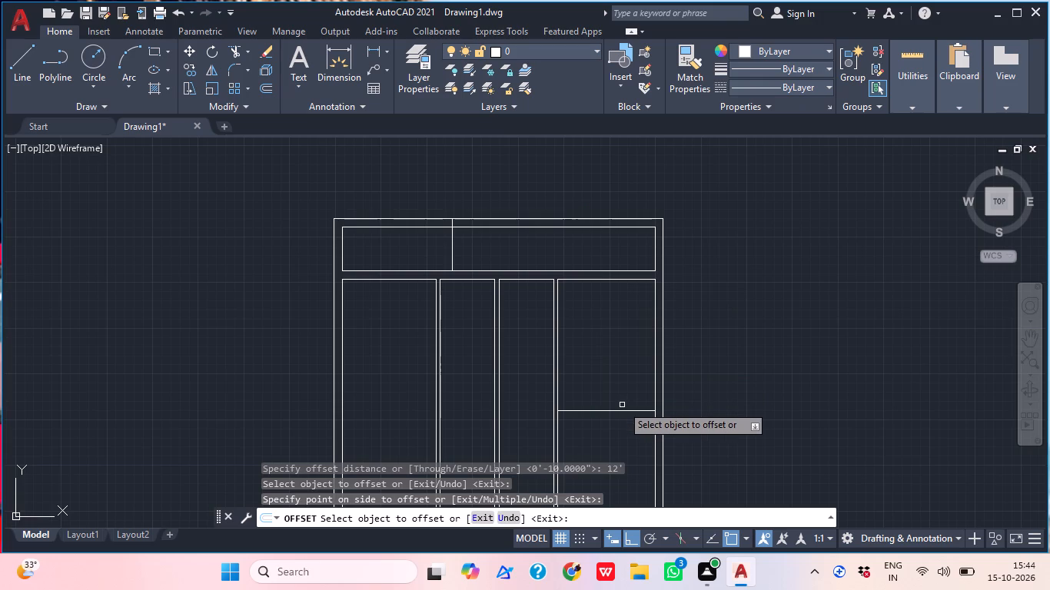
pyautogui.press('space')
# Offset the new horizontal line in the rightmost room 4.5" downward to form a partition.
pyautogui.press('space')
pyautogui.write('4.5"')
pyautogui.press('Return')
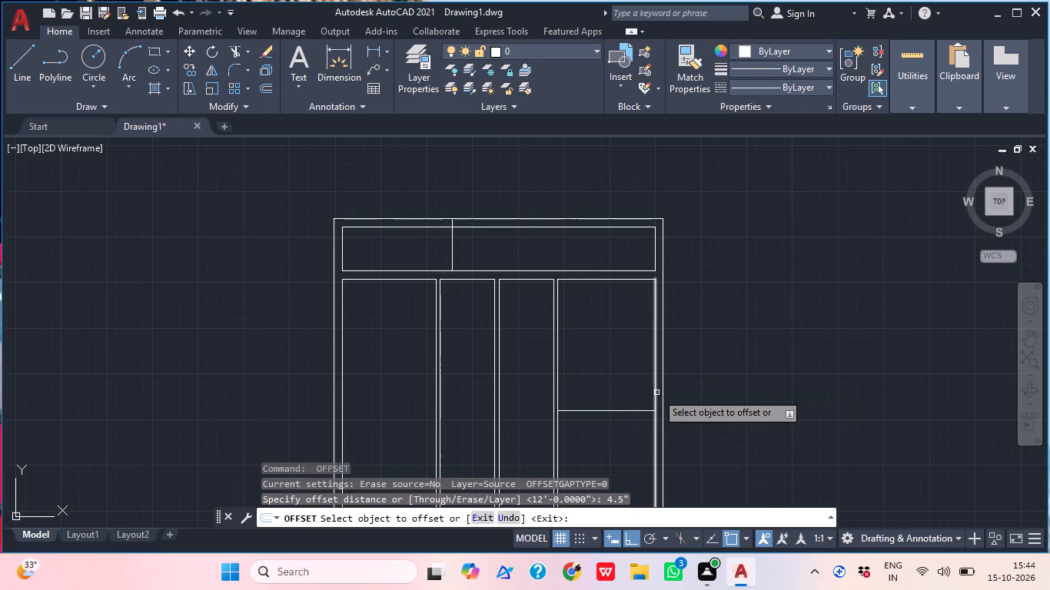
pyautogui.moveTo(610, 417); pyautogui.dragTo(596, 353, button='middle')
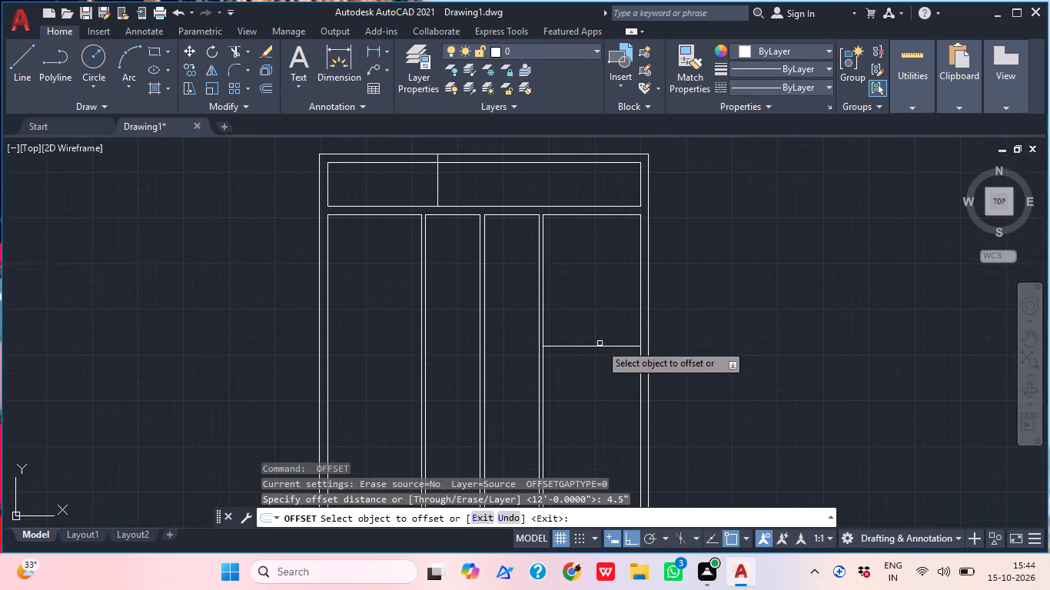
pyautogui.click(601, 347)
pyautogui.click(575, 423)
pyautogui.scroll(2, 591, 349)
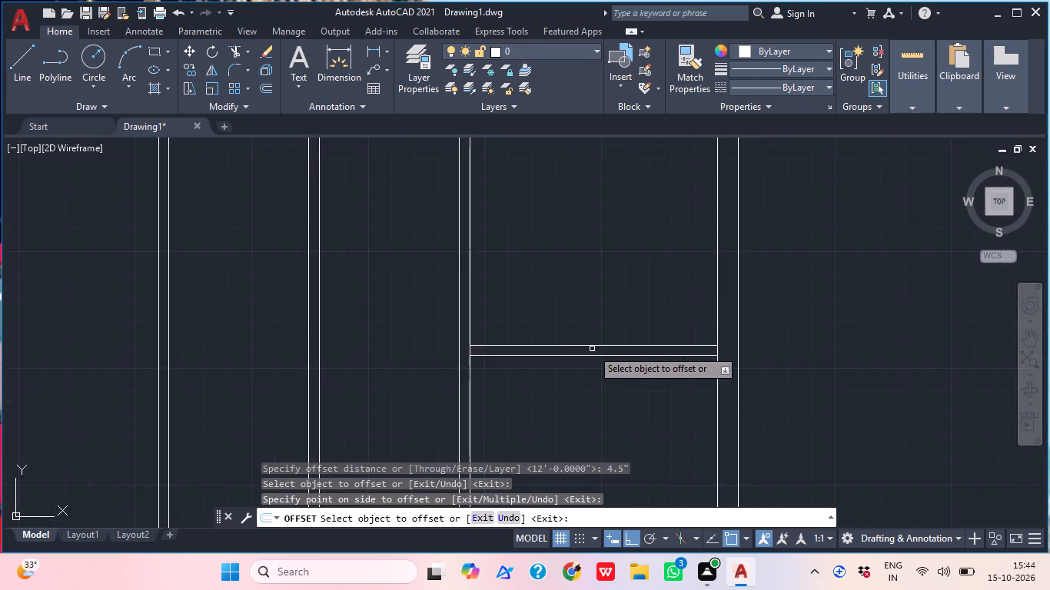
pyautogui.moveTo(613, 366); pyautogui.dragTo(623, 373, button='middle')
pyautogui.scroll(-1, 615, 369)
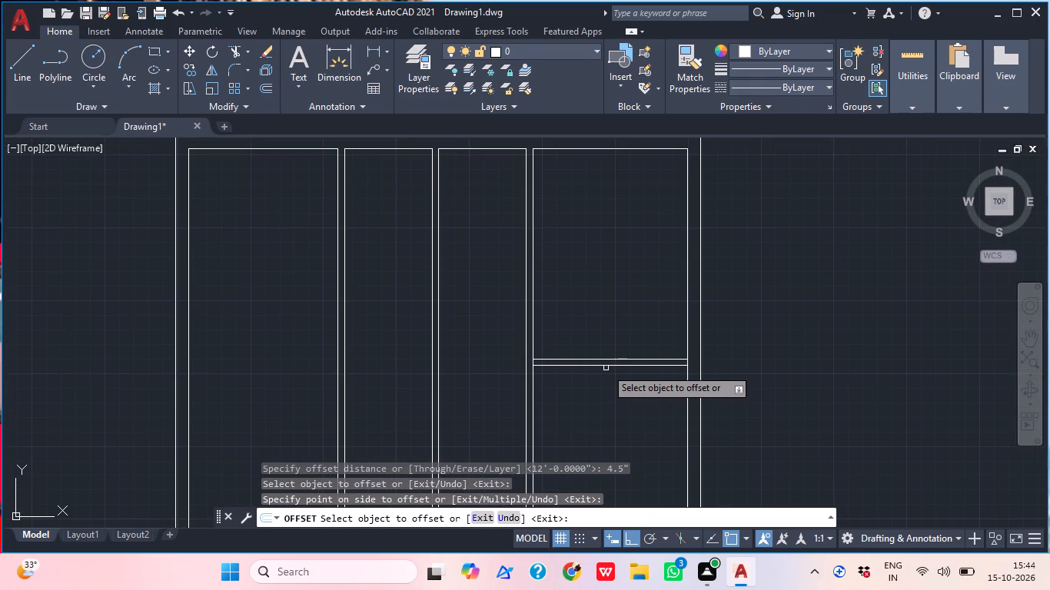
pyautogui.moveTo(584, 395); pyautogui.dragTo(617, 439, button='middle')
pyautogui.press('Escape')
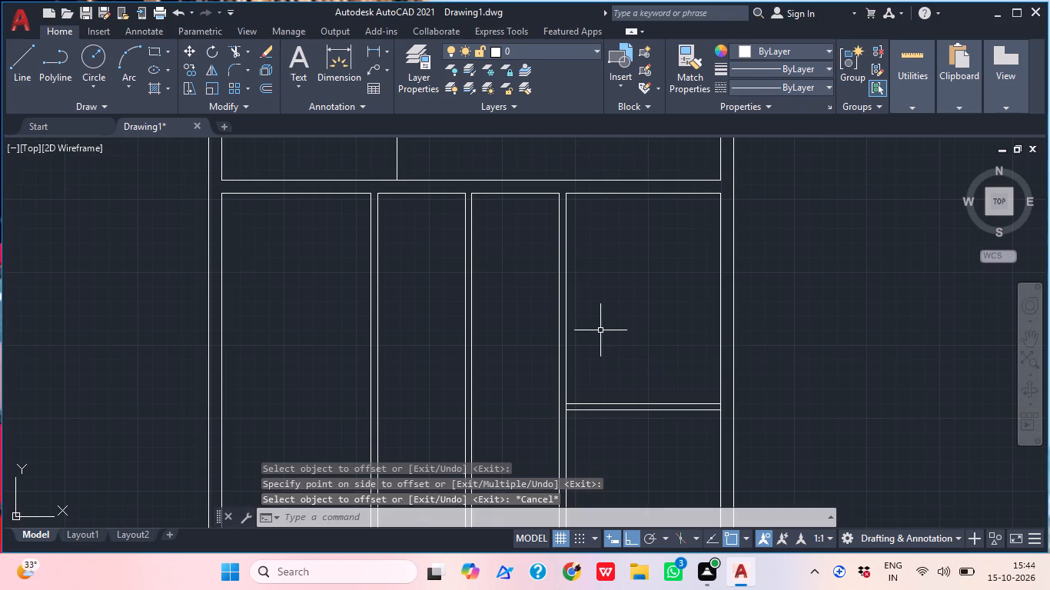
# Offset the cross wall's lower line in the leftmost room 8' downward.
pyautogui.press('o')
pyautogui.press('space')
pyautogui.write("8'")
pyautogui.press('Return')
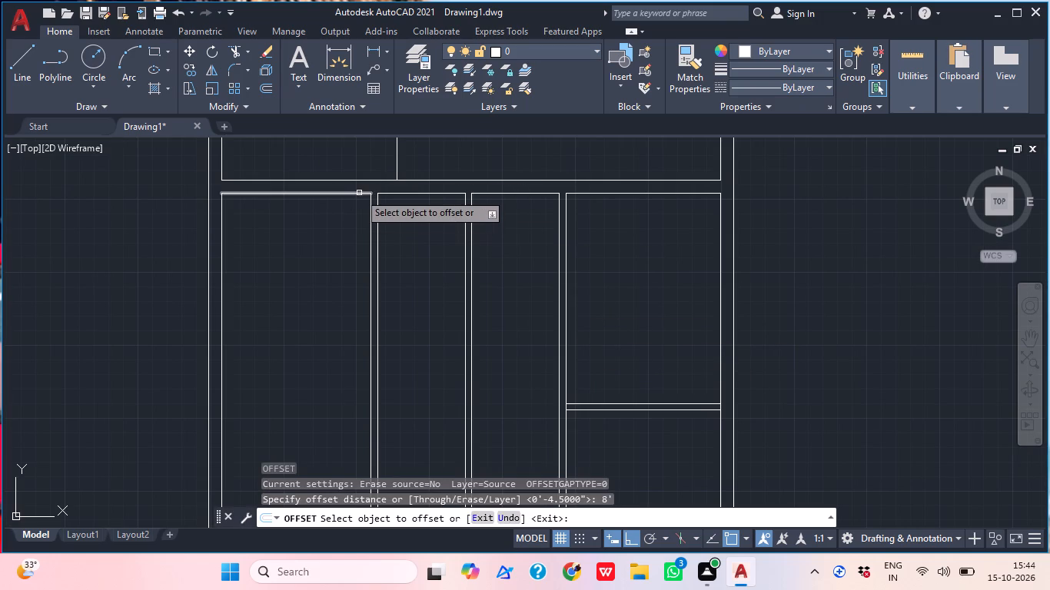
pyautogui.click(359, 193)
pyautogui.click(344, 243)
pyautogui.moveTo(405, 307); pyautogui.dragTo(430, 327, button='middle')
pyautogui.press('space')
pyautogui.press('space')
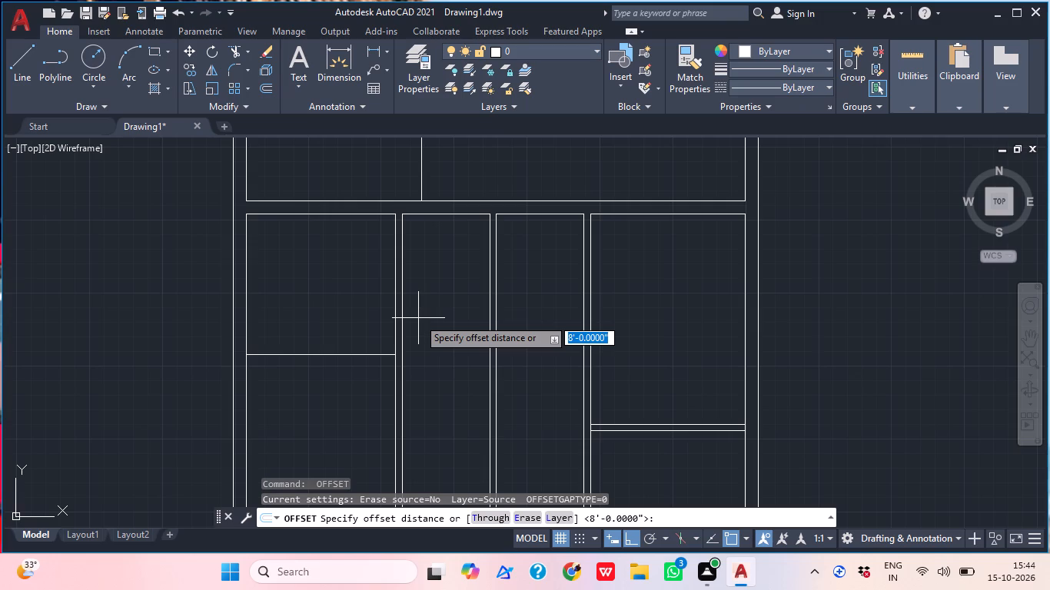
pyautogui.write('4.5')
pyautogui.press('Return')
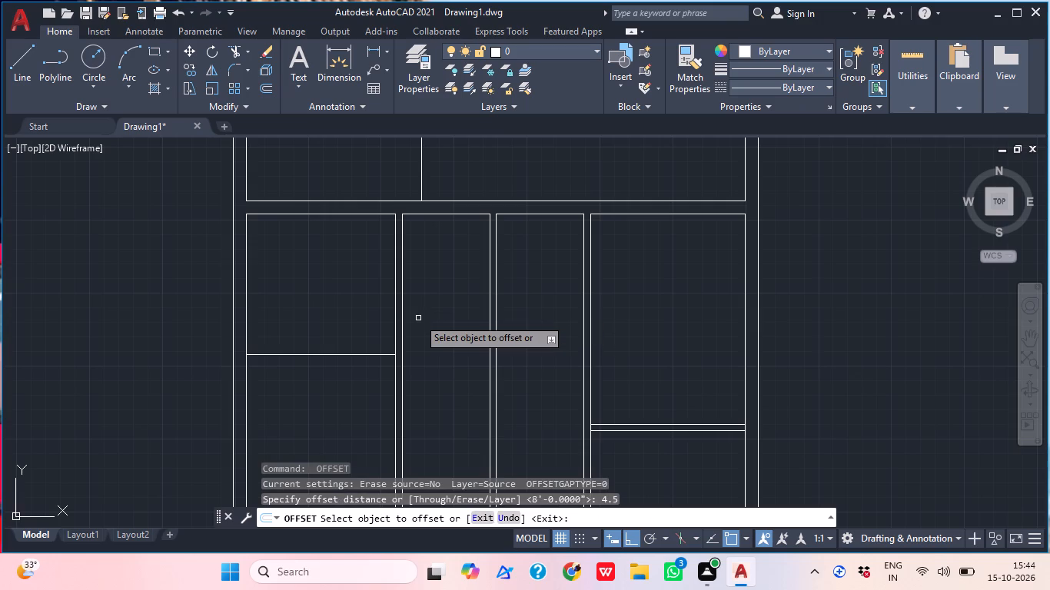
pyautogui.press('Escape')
# Offset the new horizontal line in the leftmost room 4.5" downward to form a partition.
pyautogui.press('o')
pyautogui.press('Return')
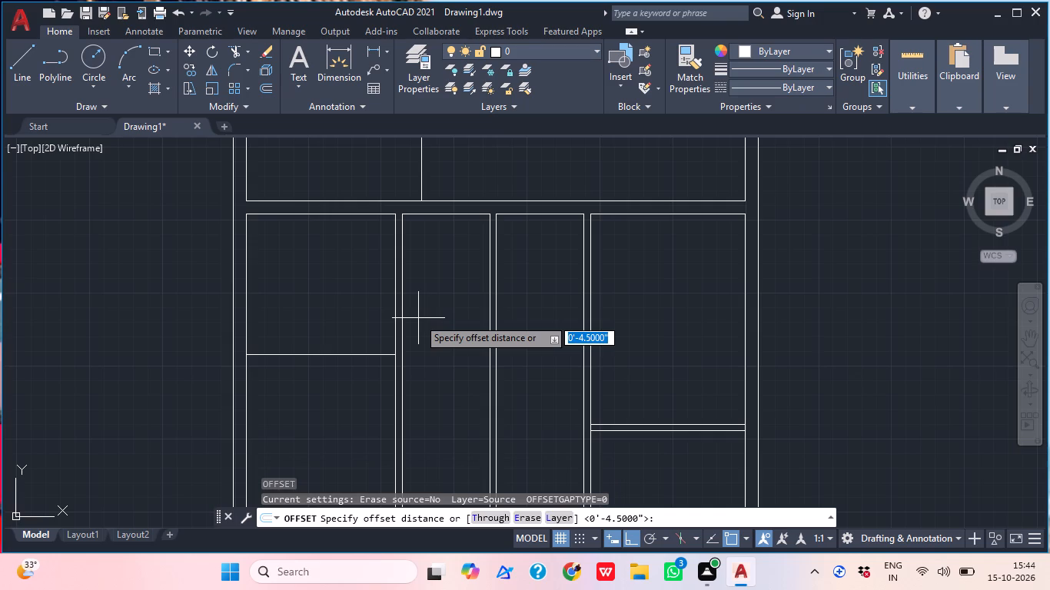
pyautogui.write('4.5"')
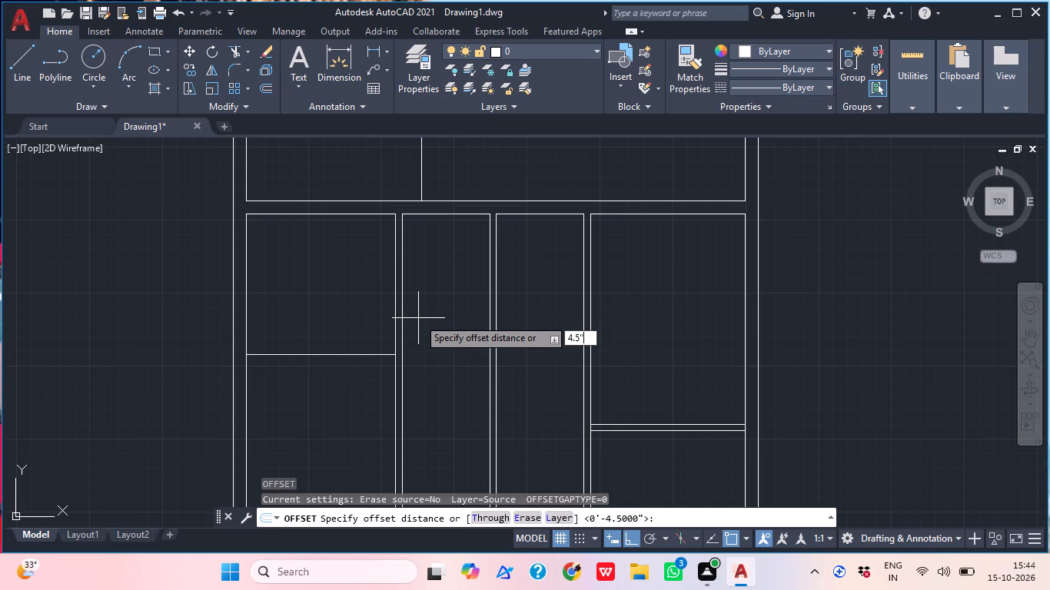
pyautogui.press('Return')
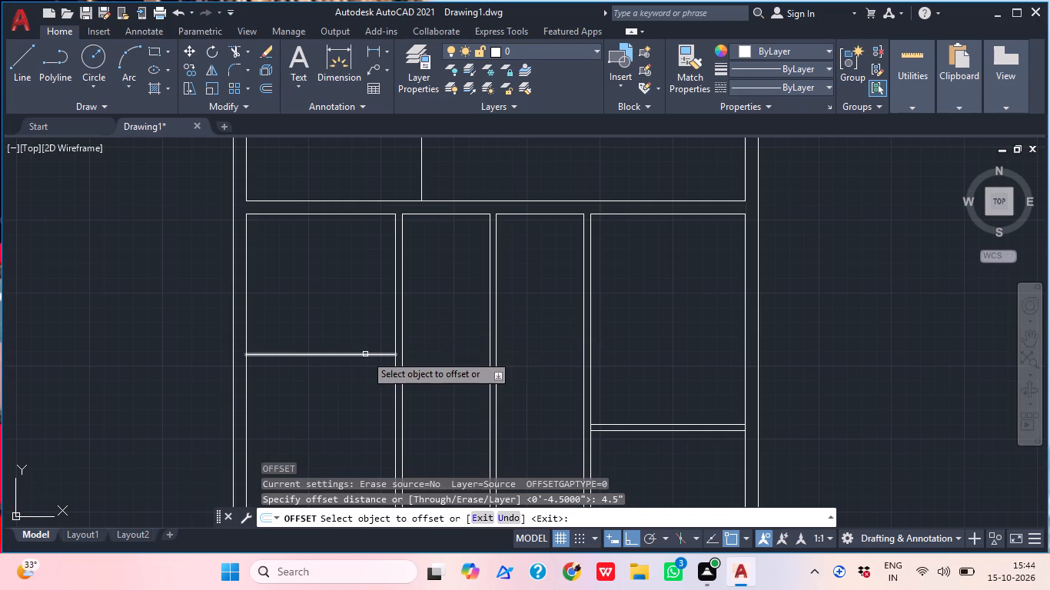
pyautogui.click(367, 353)
pyautogui.click(357, 393)
pyautogui.moveTo(430, 340); pyautogui.dragTo(514, 341, button='middle')
pyautogui.press('Escape')
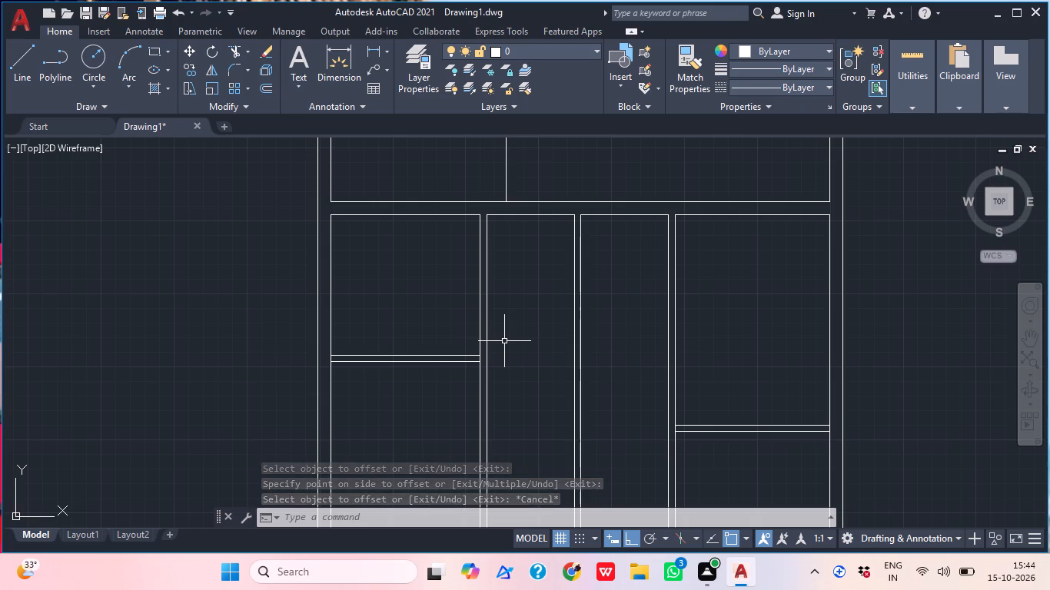
# Extend both lines of the leftmost room's horizontal partition across the first and second vertical partitions to the third partition's near face.
pyautogui.write('ex')
pyautogui.press('space')
pyautogui.click(451, 390)
pyautogui.click(425, 314)
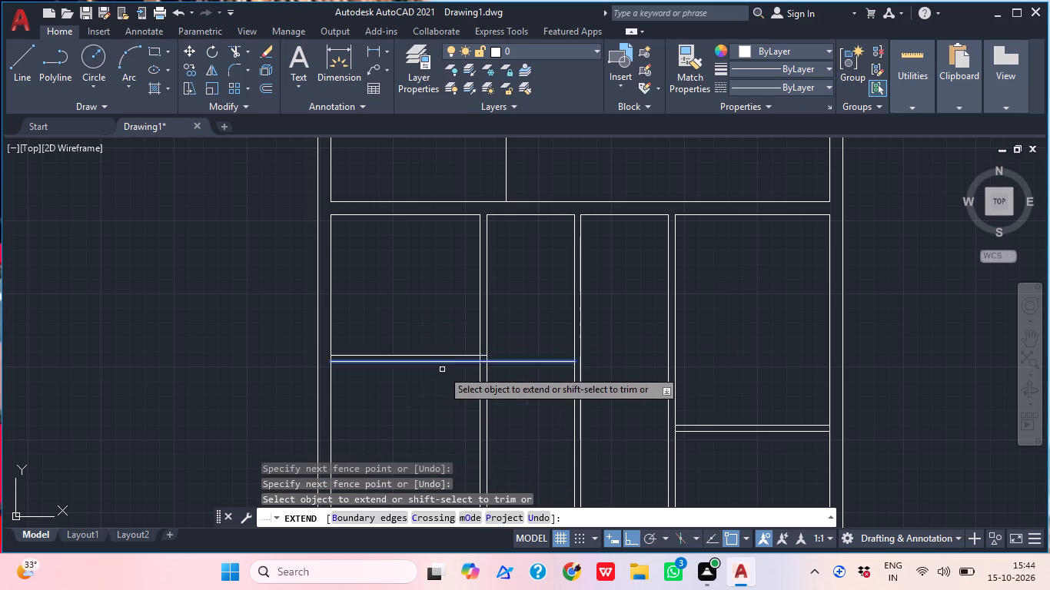
pyautogui.click(440, 362)
pyautogui.click(435, 335)
pyautogui.click(440, 363)
pyautogui.click(559, 356)
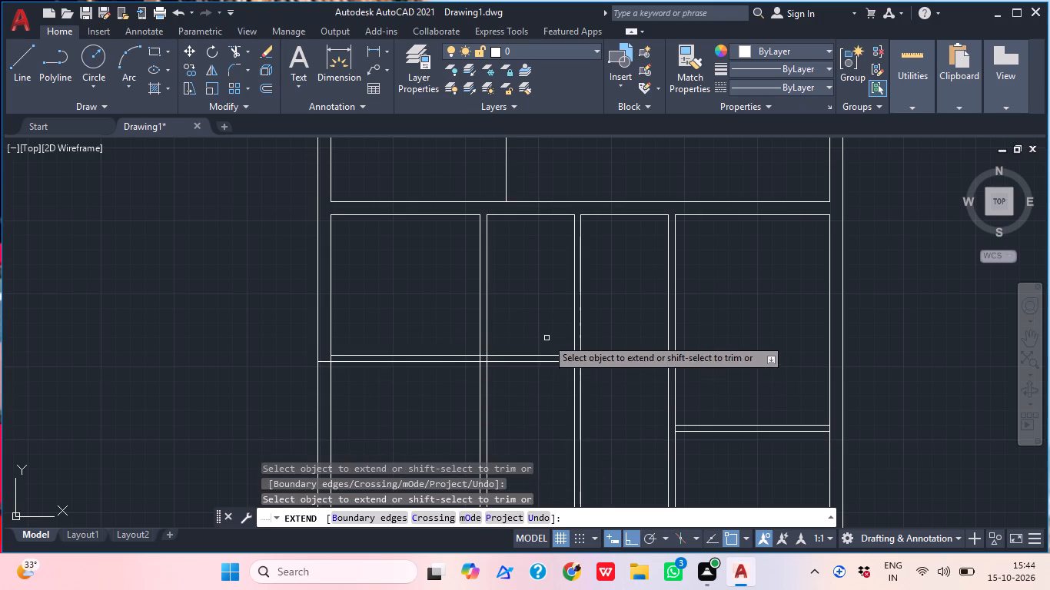
pyautogui.click(531, 372)
pyautogui.click(552, 376)
pyautogui.click(550, 345)
pyautogui.click(553, 373)
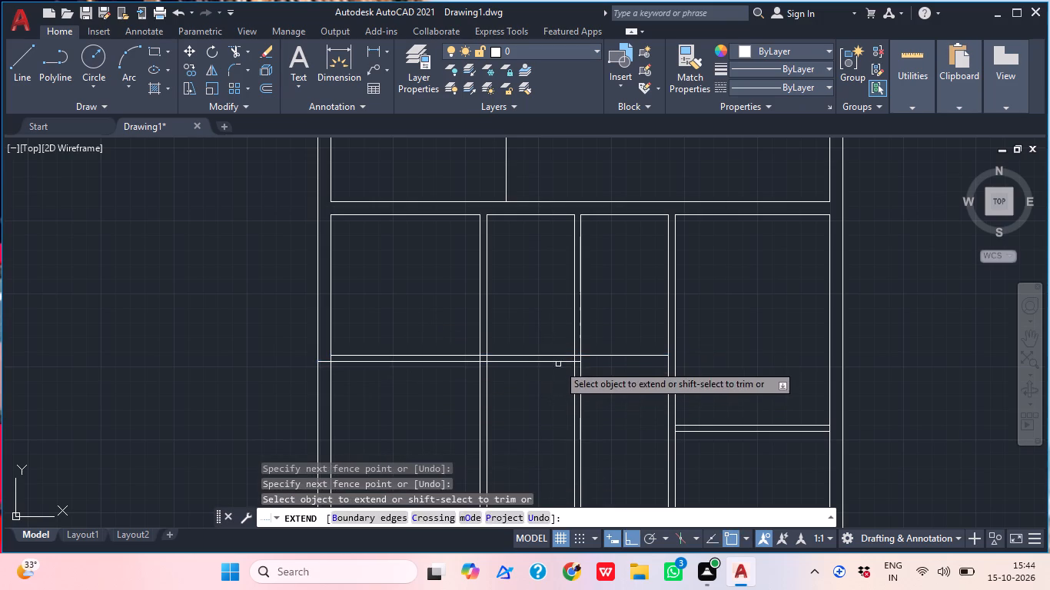
pyautogui.click(557, 358)
pyautogui.click(558, 370)
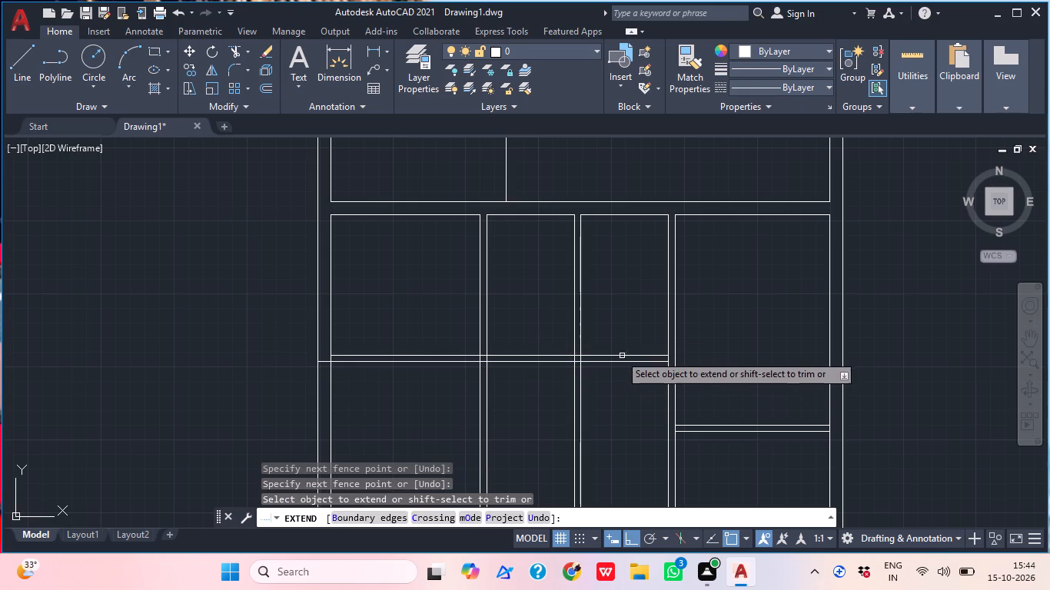
# Trim the left wall's inner line and the overrunning partition line where the new horizontal partition meets the left wall.
pyautogui.press('Escape')
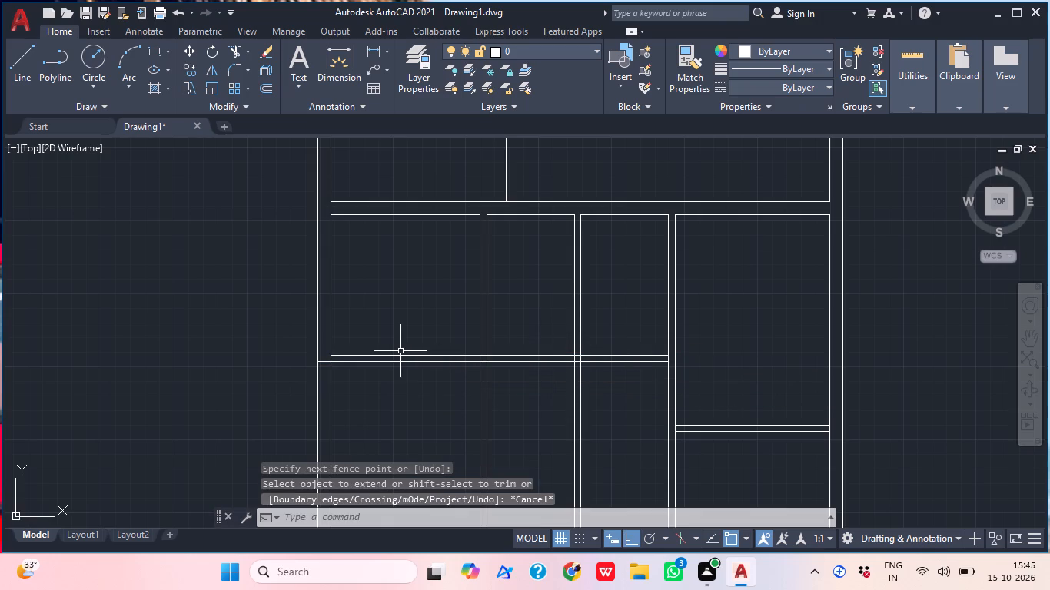
pyautogui.press('Escape')
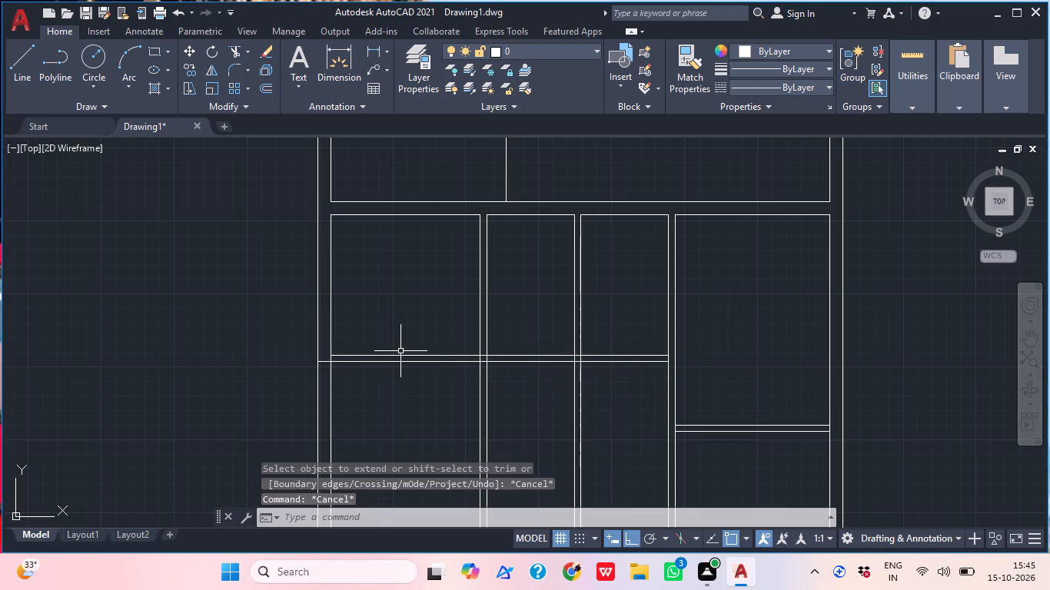
pyautogui.press('e')
pyautogui.press('Escape')
pyautogui.write('tr')
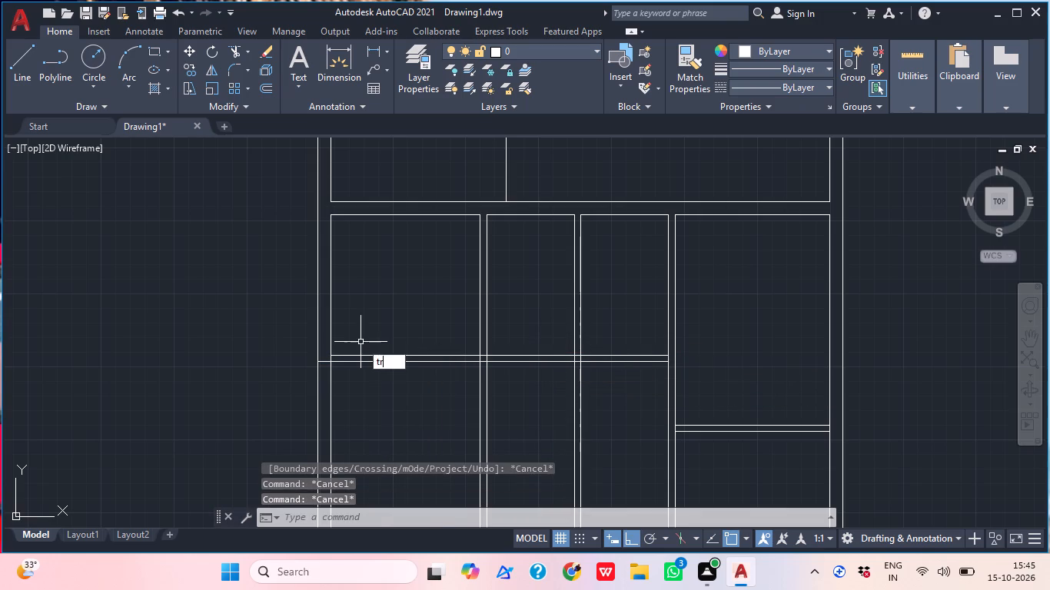
pyautogui.press('space')
pyautogui.scroll(4, 334, 397)
pyautogui.click(281, 272)
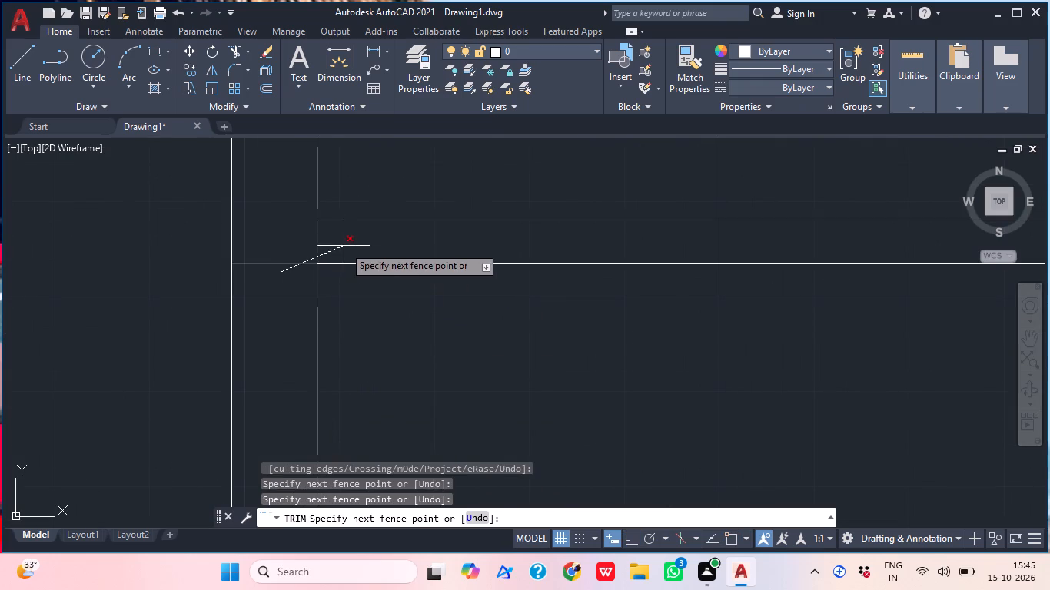
pyautogui.click(344, 246)
pyautogui.scroll(-3, 346, 246)
pyautogui.moveTo(812, 323); pyautogui.dragTo(672, 331, button='middle')
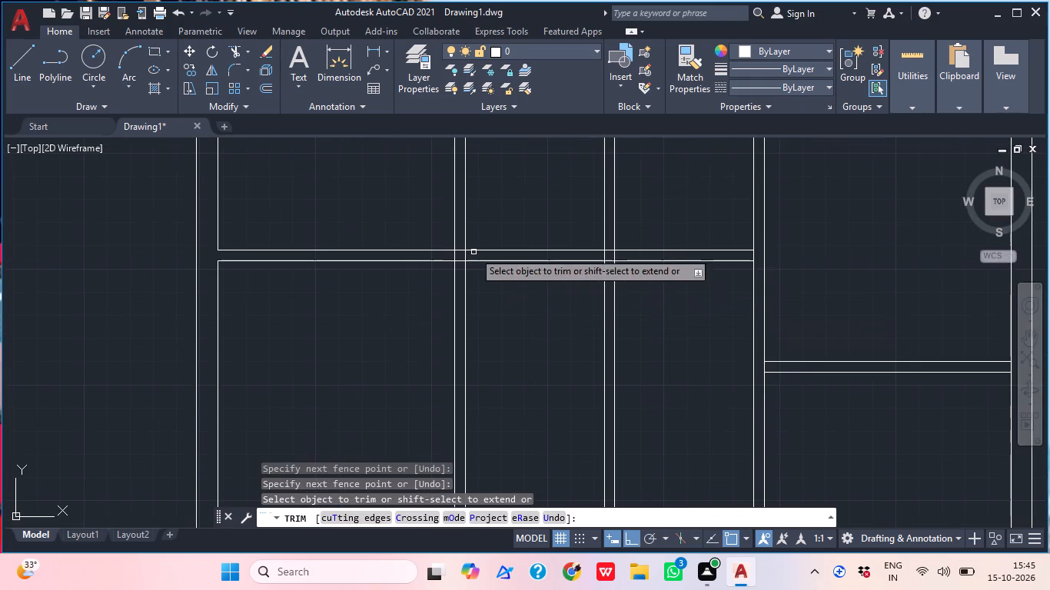
# Trim the vertical lines between the horizontal partition's two faces, from the first vertical partition through the third's near face.
pyautogui.scroll(3, 473, 251)
pyautogui.click(381, 276)
pyautogui.scroll(-3, 507, 276)
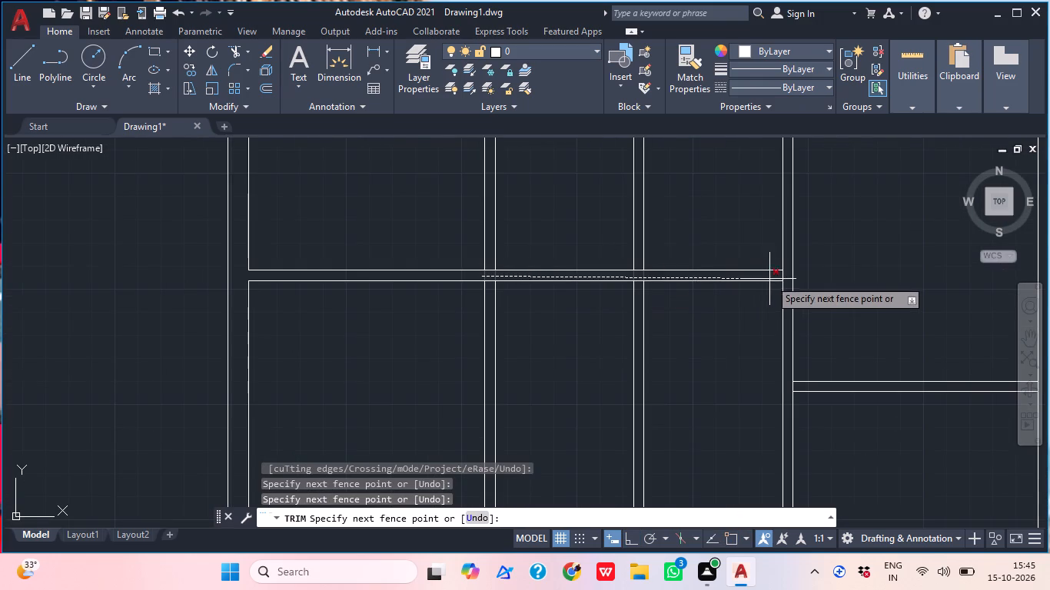
pyautogui.scroll(2, 777, 277)
pyautogui.click(804, 261)
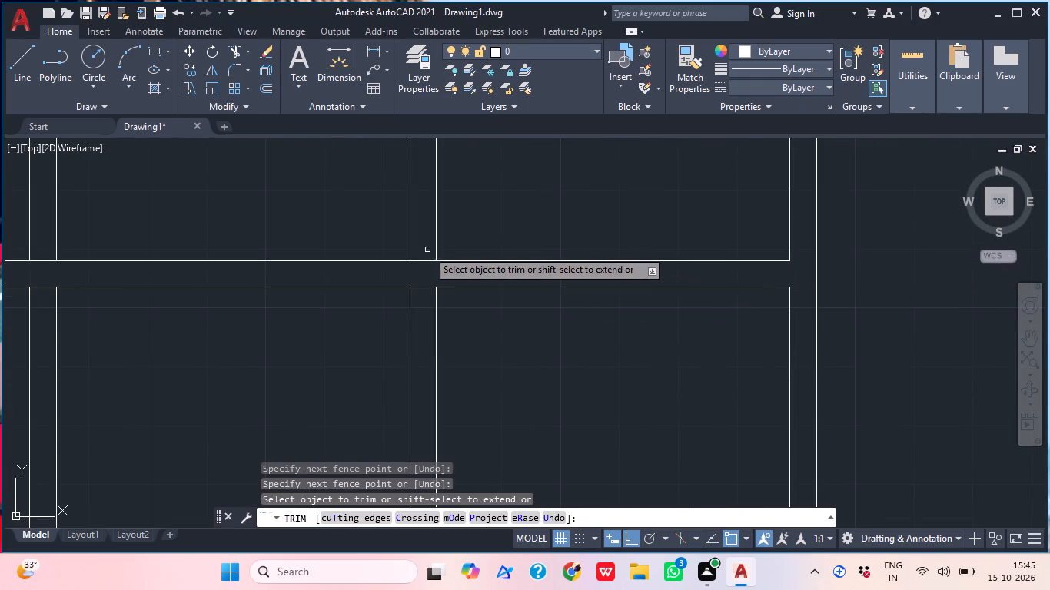
# Trim the horizontal partition's upper line between the two faces of the second vertical partition to open the junction.
pyautogui.click(423, 254)
pyautogui.click(424, 270)
pyautogui.moveTo(487, 280); pyautogui.dragTo(637, 318, button='middle')
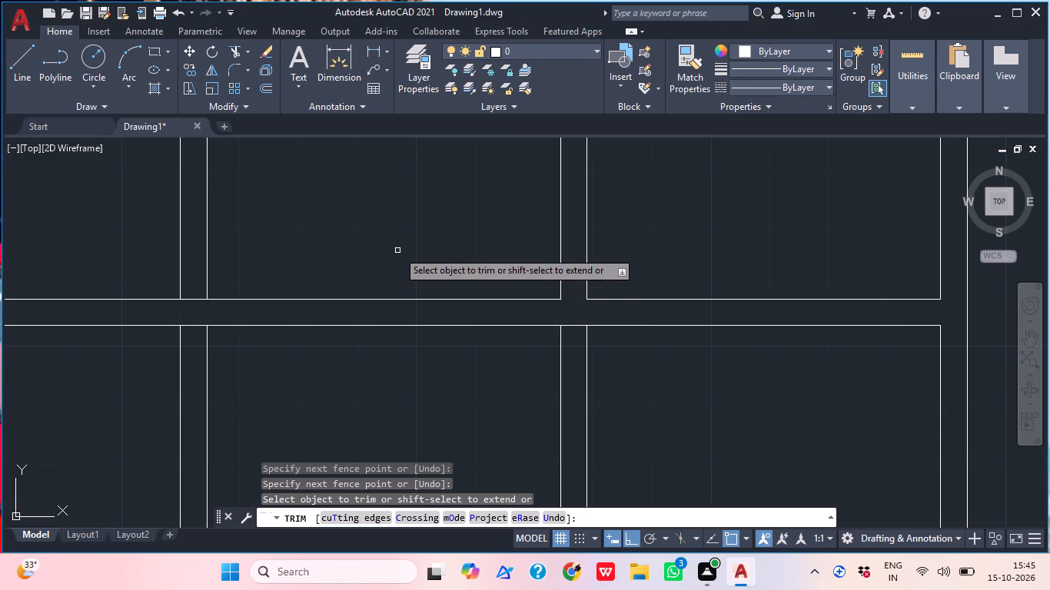
# Trim away the first and second vertical partitions' lines below the horizontal partition.
pyautogui.scroll(-1, 460, 237)
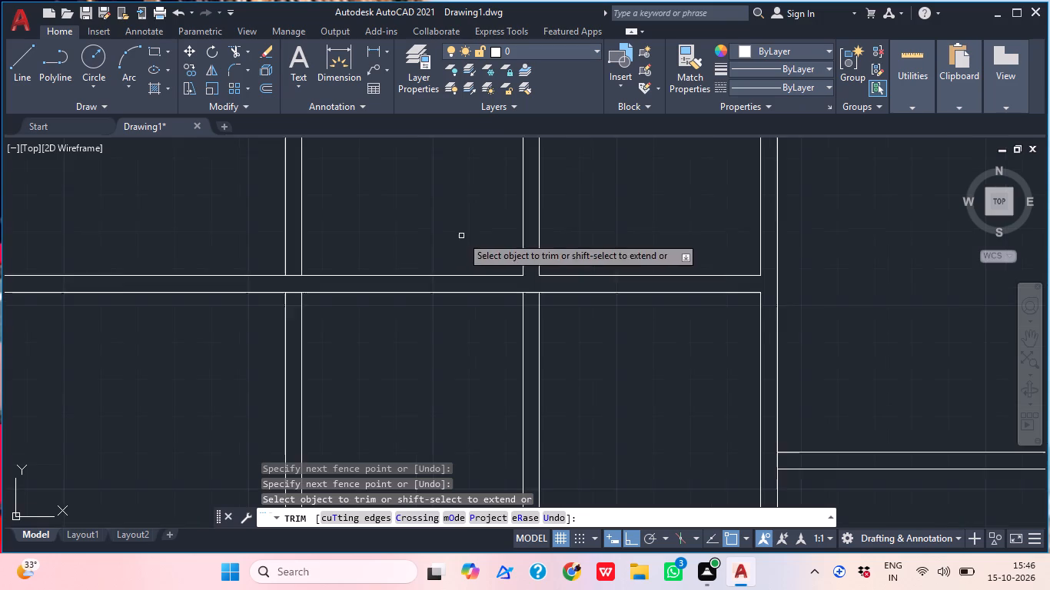
pyautogui.scroll(-1, 497, 267)
pyautogui.moveTo(503, 303); pyautogui.dragTo(457, 241, button='middle')
pyautogui.scroll(-1, 503, 303)
pyautogui.moveTo(521, 335); pyautogui.dragTo(498, 326)
pyautogui.moveTo(281, 277); pyautogui.dragTo(294, 280)
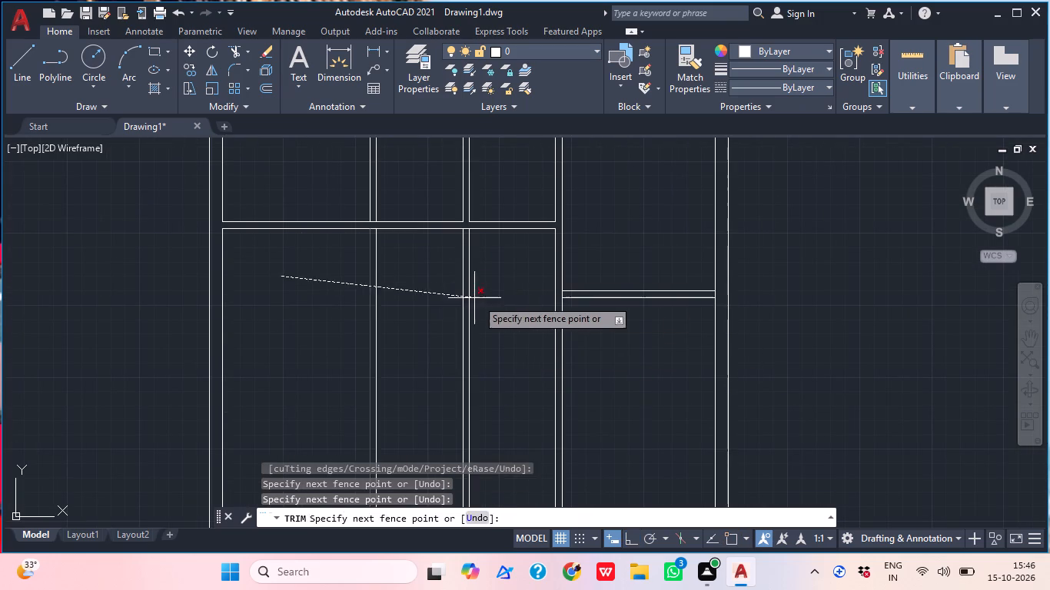
pyautogui.moveTo(516, 303); pyautogui.dragTo(488, 310)
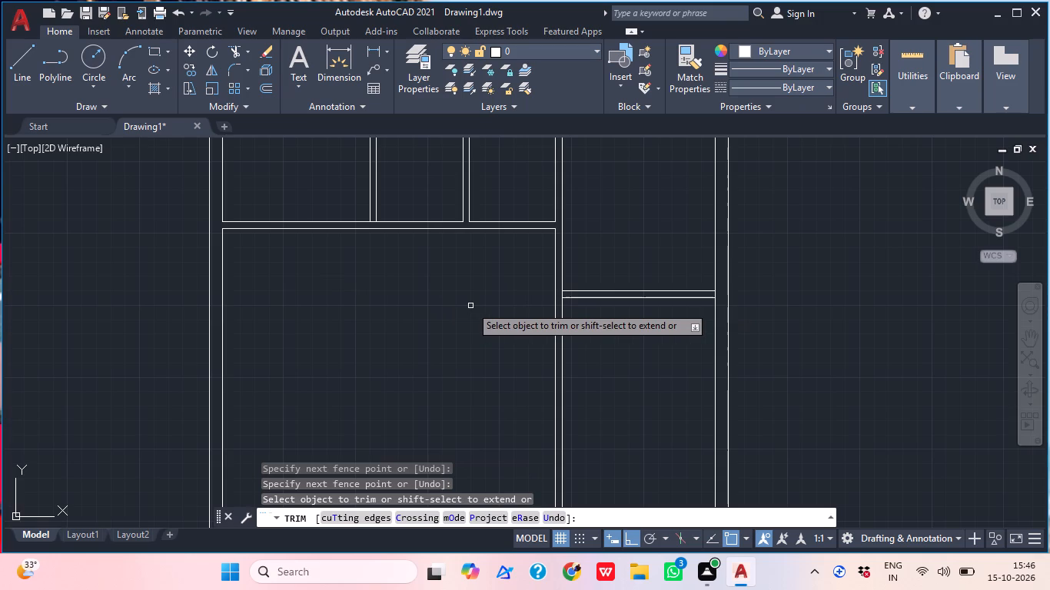
pyautogui.moveTo(539, 345); pyautogui.dragTo(478, 343, button='middle')
pyautogui.press('Escape')
# Extend both lines of the rightmost room's horizontal partition across the third vertical partition to its far face.
pyautogui.press('e')
pyautogui.write('x')
pyautogui.press('space')
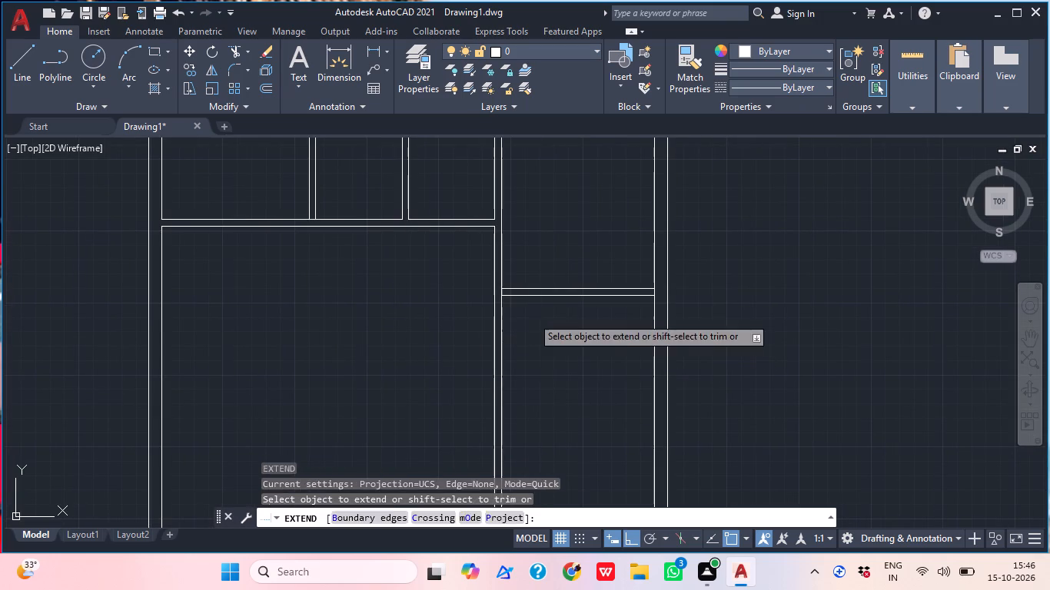
pyautogui.click(532, 317)
pyautogui.click(532, 274)
pyautogui.press('Escape')
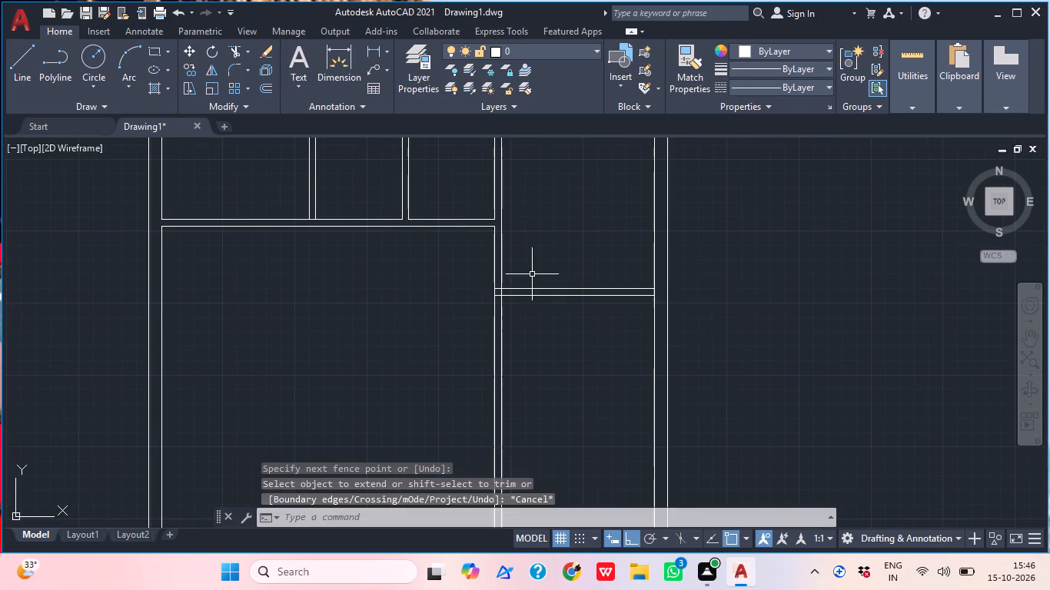
# Offset the lower line of the rightmost room's horizontal partition 12' downward.
pyautogui.scroll(-1, 537, 308)
pyautogui.moveTo(533, 309); pyautogui.dragTo(482, 226, button='middle')
pyautogui.scroll(1, 480, 224)
pyautogui.middleClick(483, 318)
pyautogui.scroll(-1, 483, 318)
pyautogui.write('o')
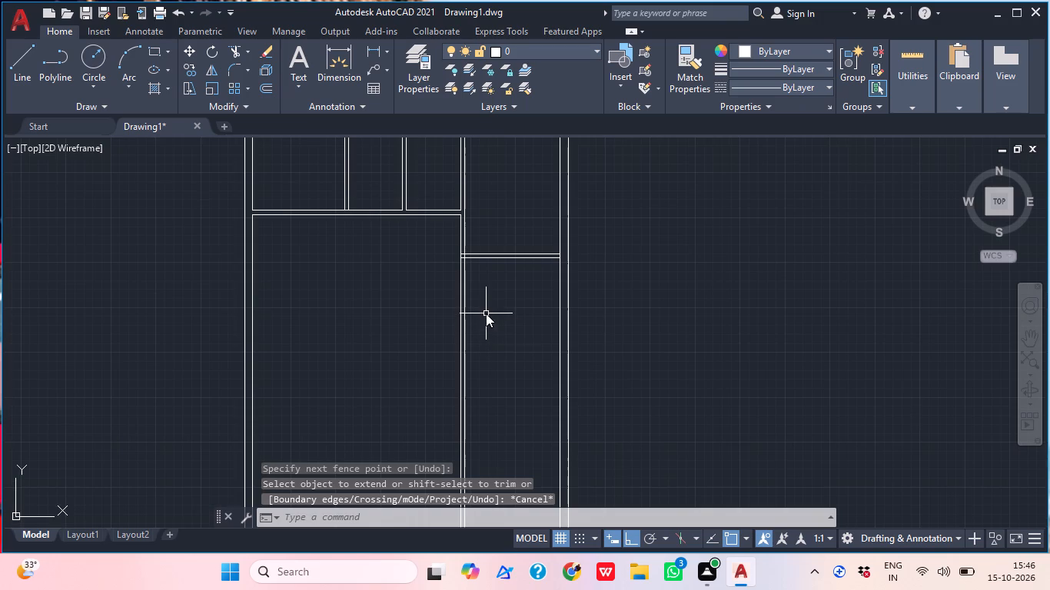
pyautogui.press('space')
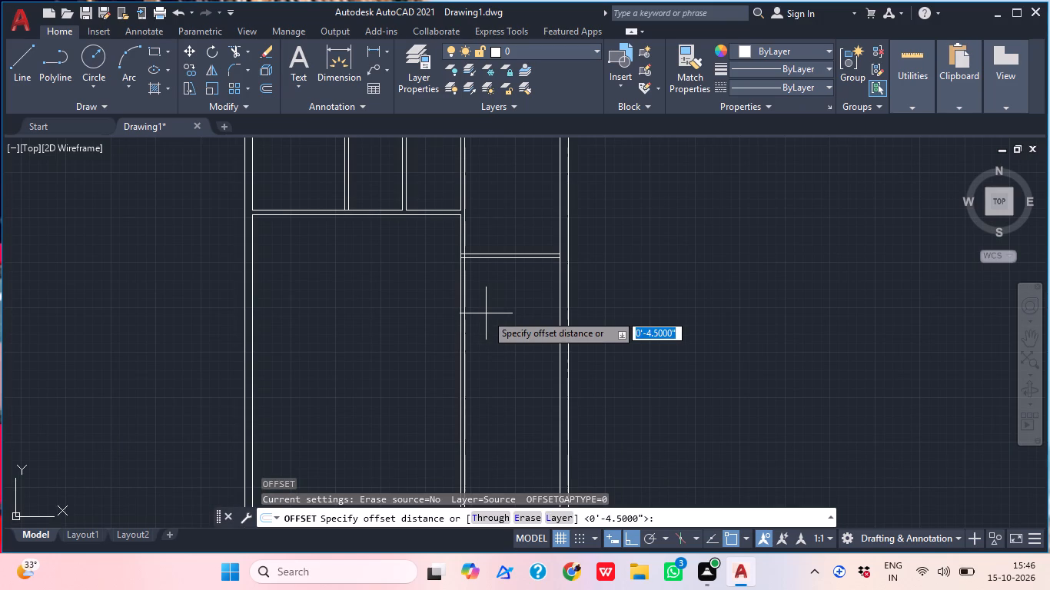
pyautogui.write("12'")
pyautogui.press('Return')
pyautogui.scroll(3, 486, 313)
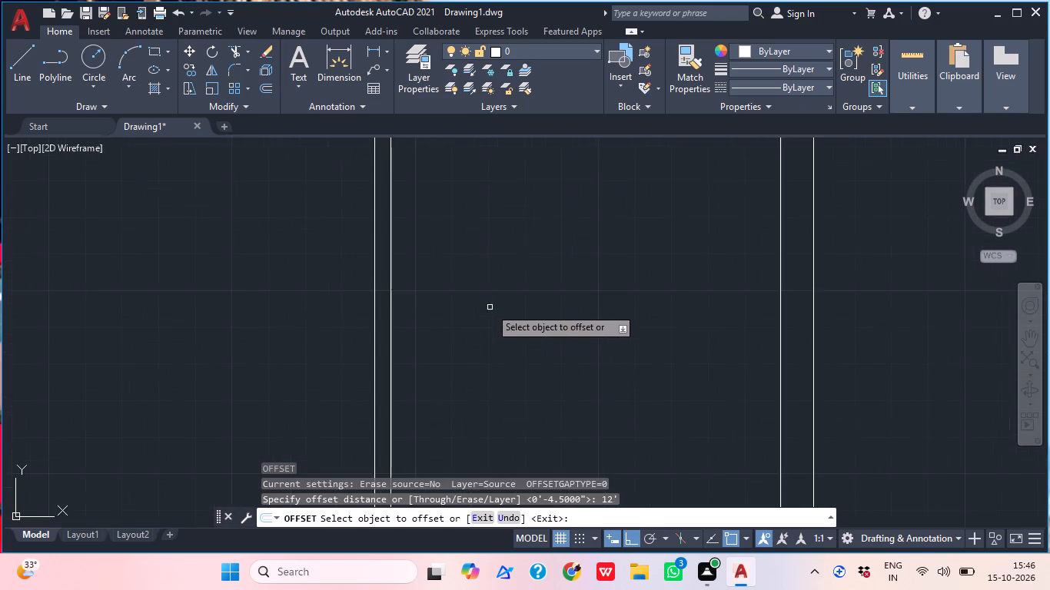
pyautogui.scroll(-2, 500, 219)
pyautogui.scroll(1, 565, 174)
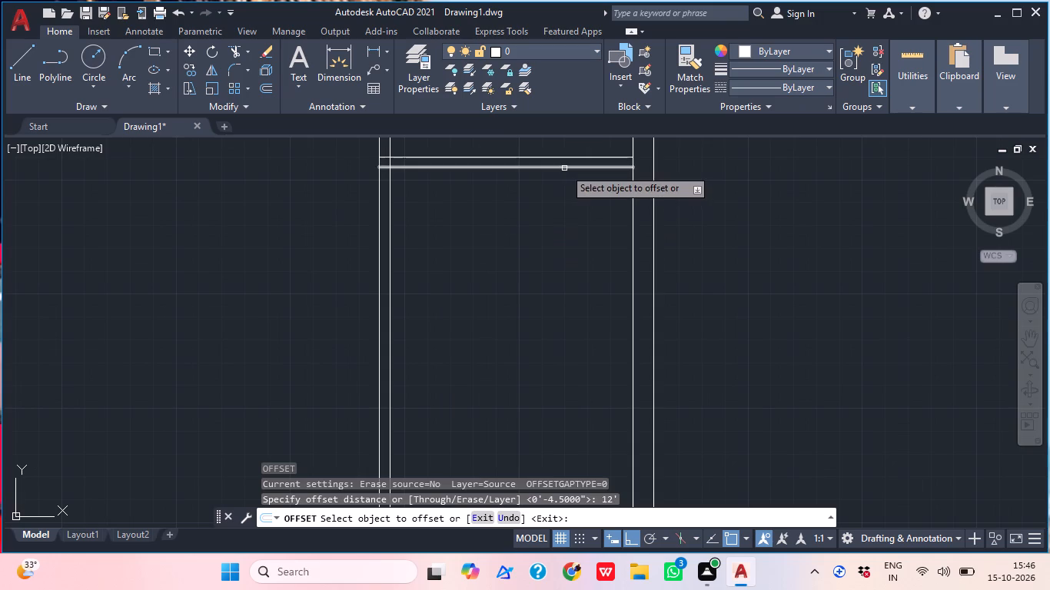
pyautogui.click(564, 168)
pyautogui.scroll(-2, 555, 268)
pyautogui.click(540, 388)
pyautogui.press('space')
# Offset the new horizontal line in the rightmost room 9" downward to form a wall.
pyautogui.press('space')
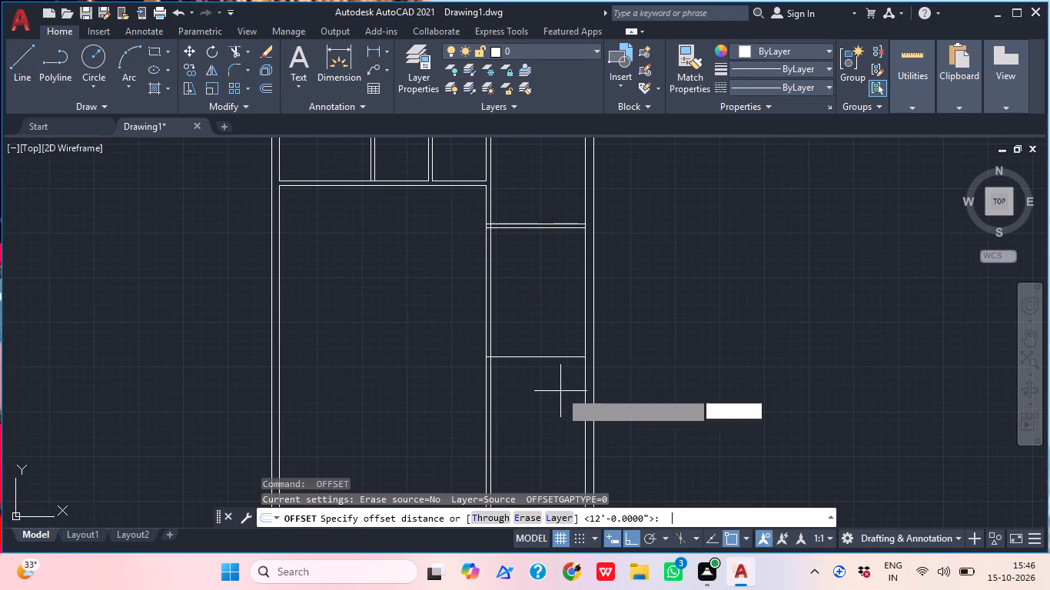
pyautogui.press('9')
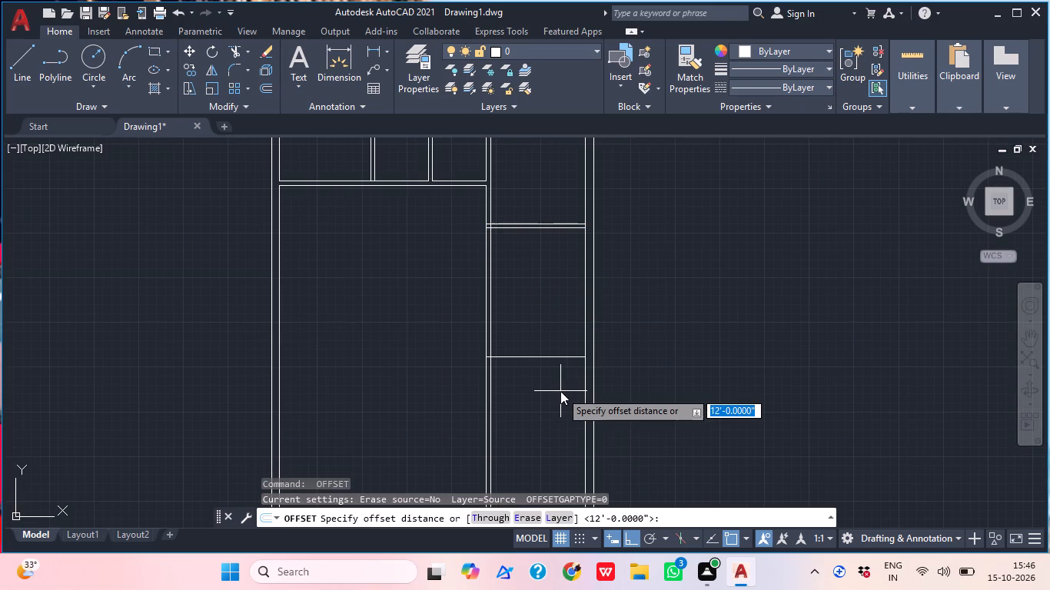
pyautogui.hotkey('shift', '"')
pyautogui.press('Return')
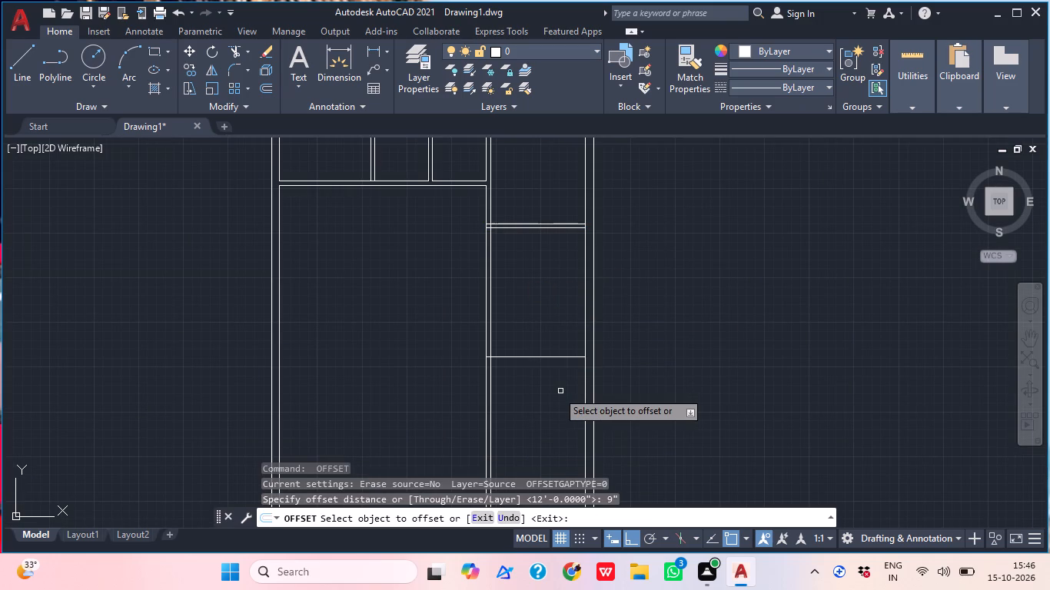
pyautogui.scroll(2, 556, 364)
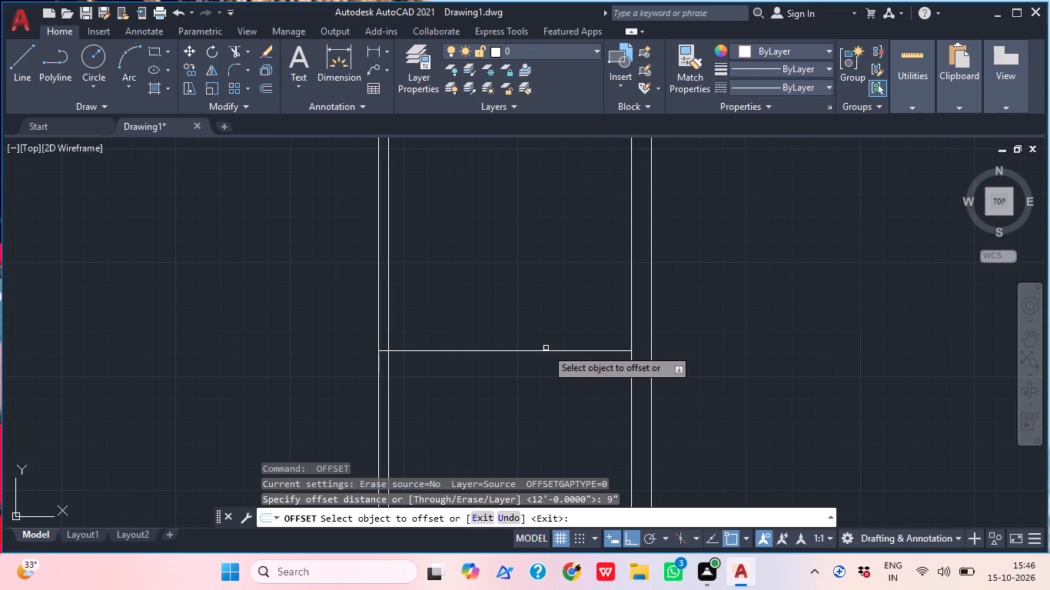
pyautogui.click(547, 351)
pyautogui.moveTo(540, 384); pyautogui.dragTo(539, 391)
pyautogui.moveTo(604, 409); pyautogui.dragTo(697, 433, button='middle')
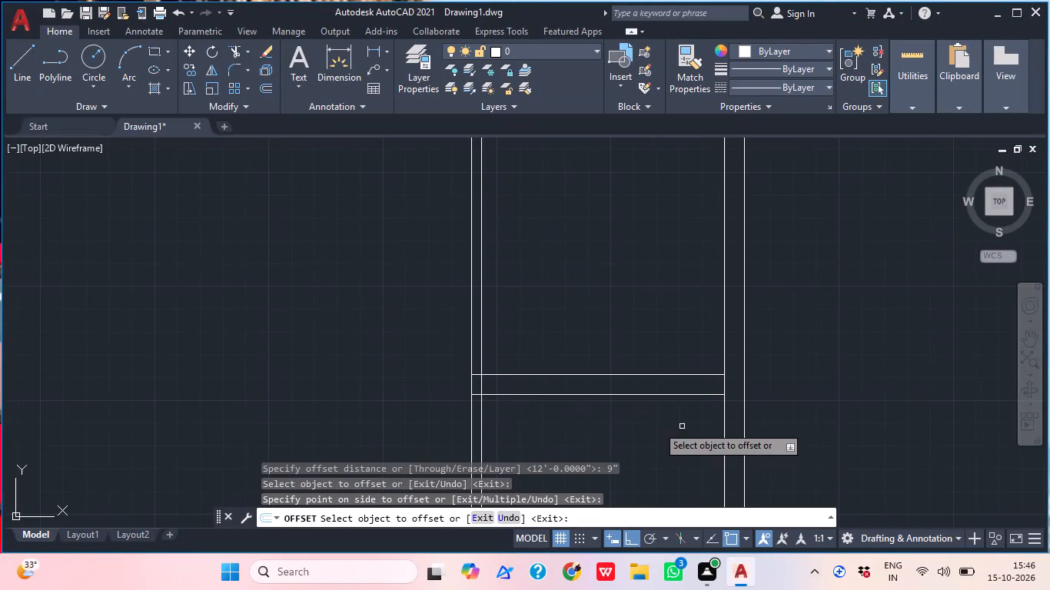
pyautogui.press('Escape')
# Trim the right wall's inner line between the two faces of the rightmost room's upper 4.5" horizontal partition.
pyautogui.moveTo(540, 366); pyautogui.dragTo(543, 418, button='middle')
pyautogui.scroll(-2, 540, 373)
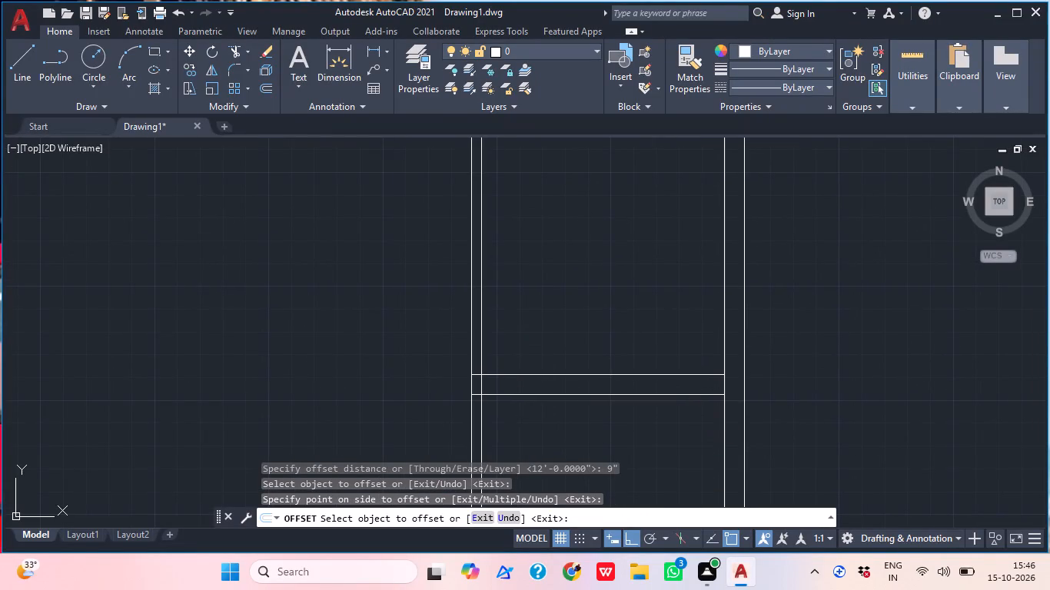
pyautogui.scroll(2, 630, 279)
pyautogui.press('t')
pyautogui.press('r')
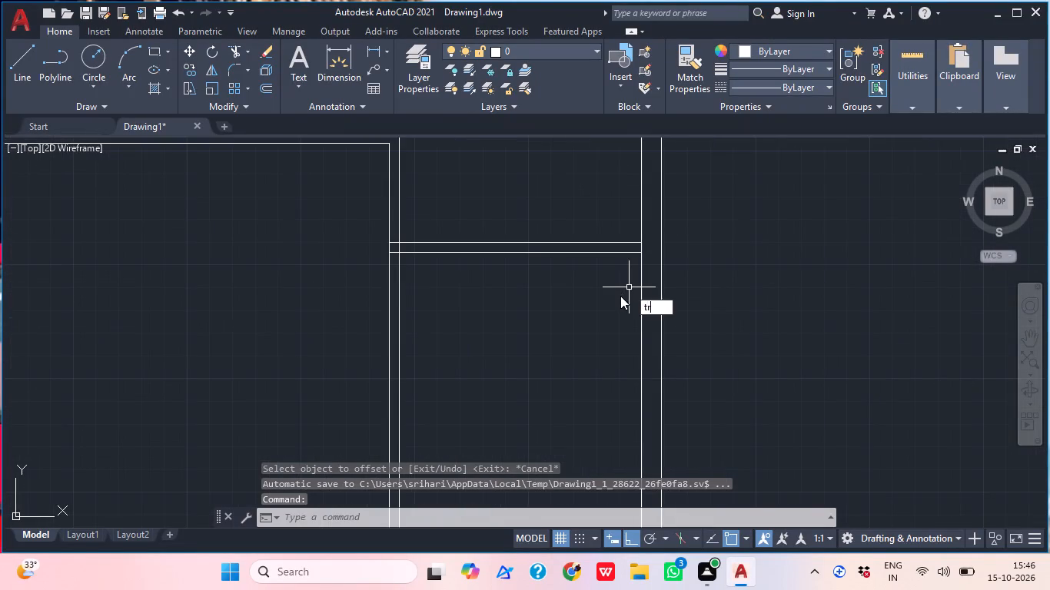
pyautogui.press('space')
pyautogui.scroll(3, 646, 244)
pyautogui.click(629, 255)
pyautogui.press('Escape')
pyautogui.scroll(-3, 670, 270)
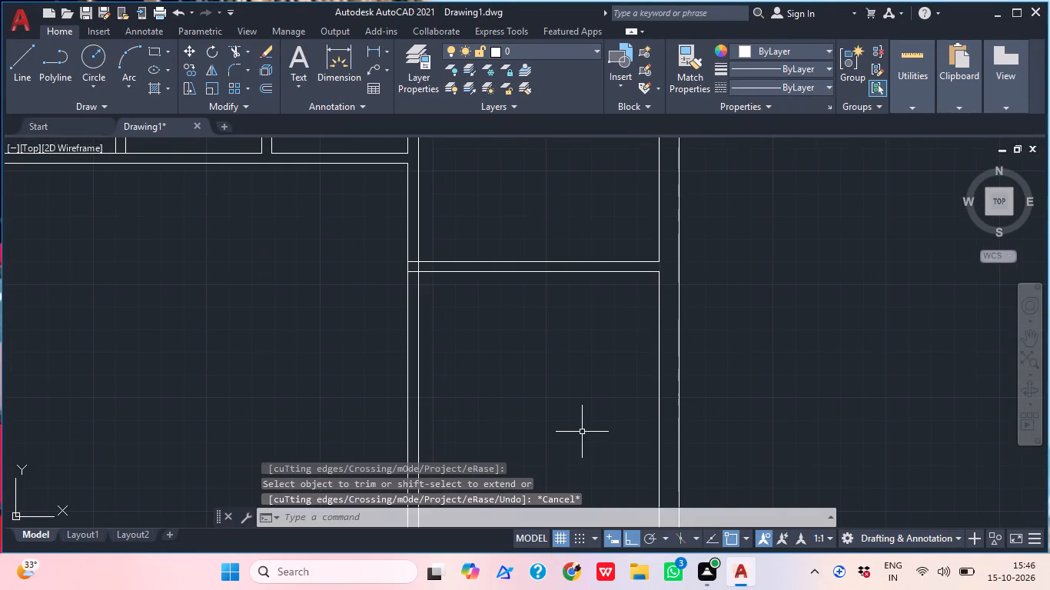
# Offset the right wall's inner line below the 4.5" horizontal partition 10' to the left.
pyautogui.write('o')
pyautogui.press('space')
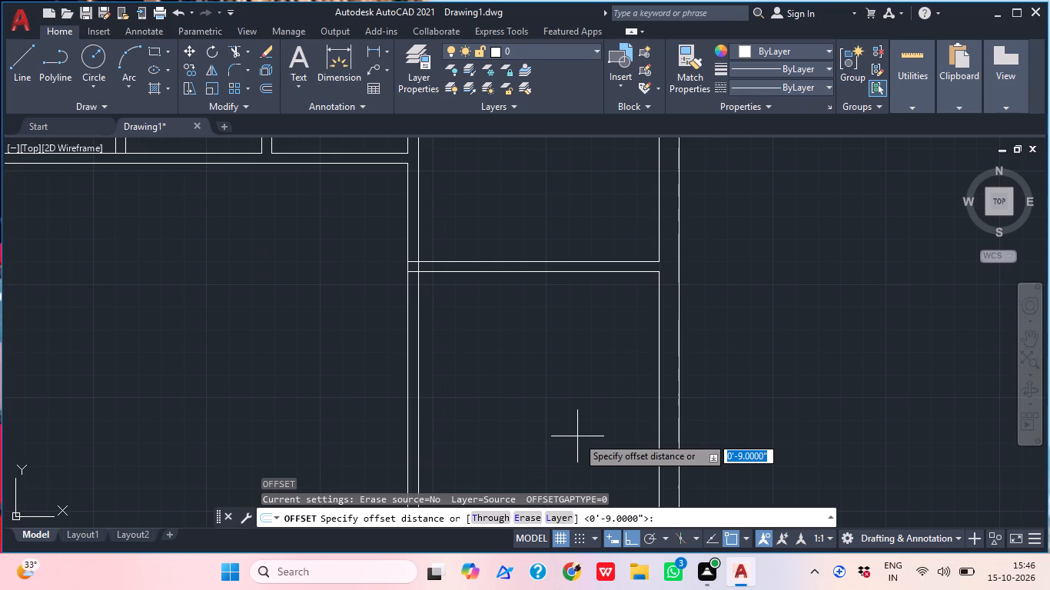
pyautogui.write("10'")
pyautogui.press('Return')
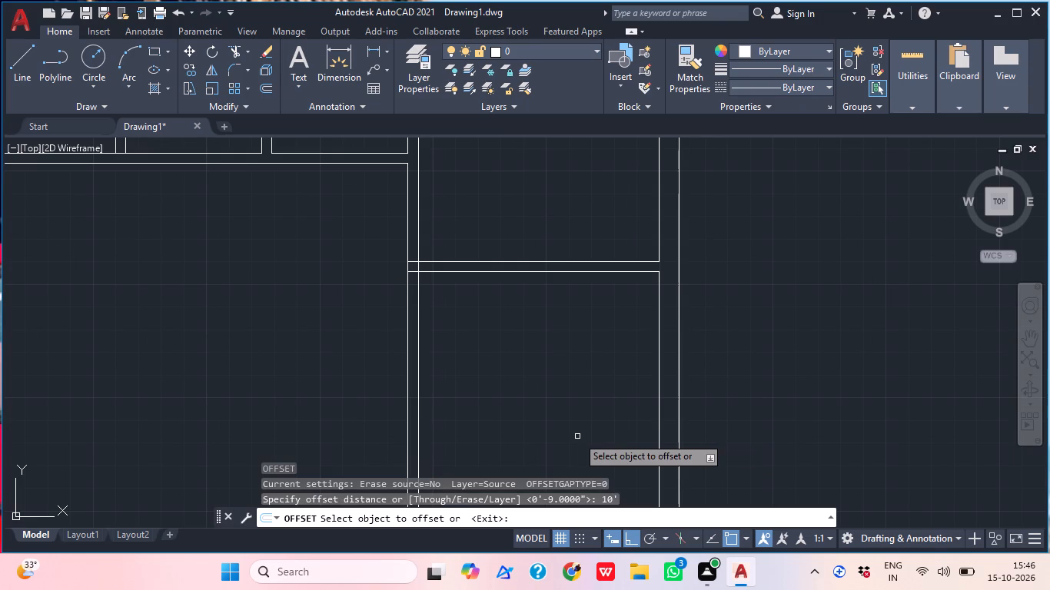
pyautogui.scroll(-1, 653, 433)
pyautogui.moveTo(670, 409); pyautogui.dragTo(735, 308, button='middle')
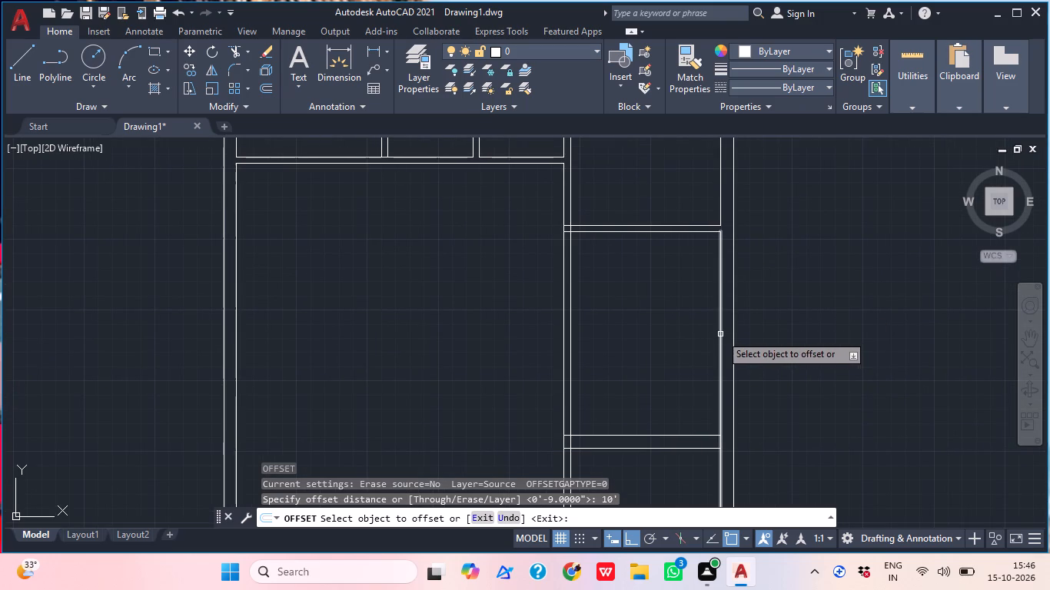
pyautogui.click(720, 334)
pyautogui.click(519, 335)
pyautogui.moveTo(624, 296); pyautogui.dragTo(665, 373, button='middle')
pyautogui.scroll(1, 633, 363)
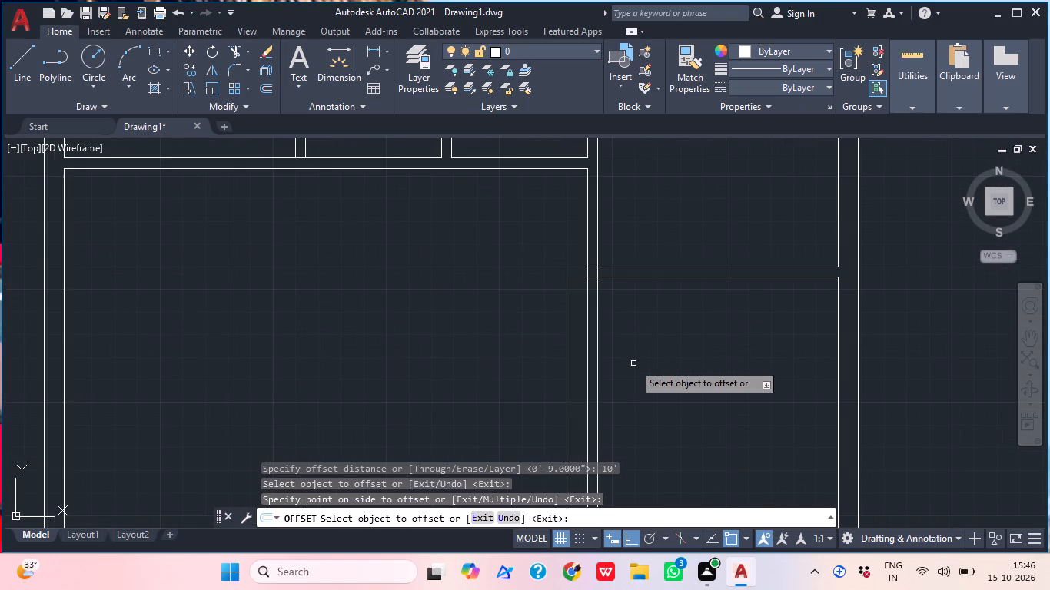
pyautogui.press('space')
# Offset the new vertical line 4.5" to the left to form a partition.
pyautogui.press('space')
pyautogui.write('4.5"')
pyautogui.press('Return')
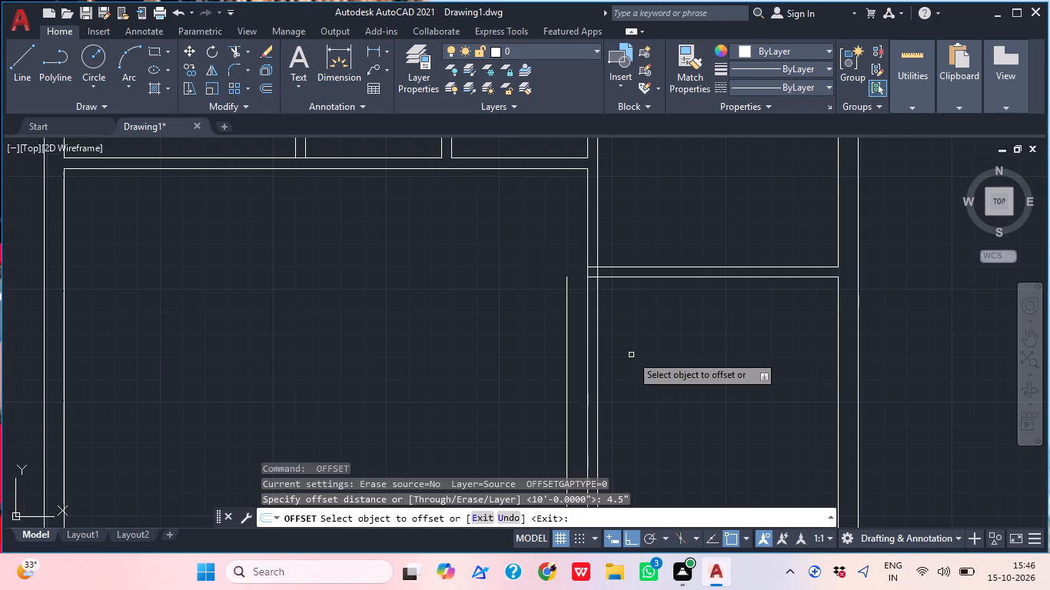
pyautogui.moveTo(577, 368); pyautogui.dragTo(616, 313, button='middle')
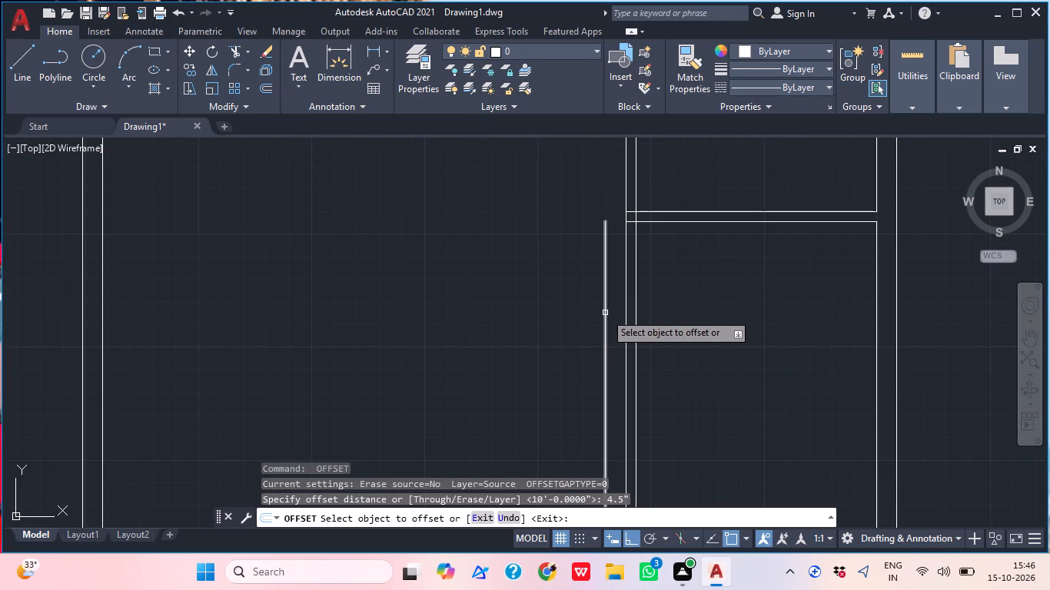
pyautogui.click(605, 313)
pyautogui.click(517, 312)
pyautogui.moveTo(677, 300); pyautogui.dragTo(640, 354, button='middle')
pyautogui.press('Escape')
# Extend the lower line of the rightmost room's 4.5" horizontal partition left to the new vertical partition's near face.
pyautogui.press('e')
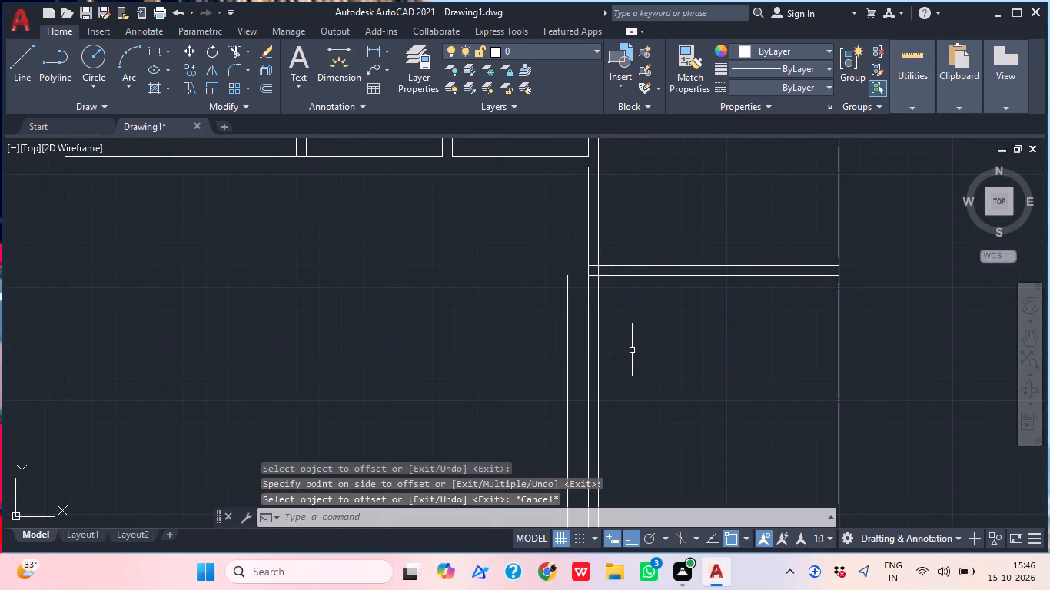
pyautogui.press('x')
pyautogui.press('space')
pyautogui.click(623, 274)
pyautogui.scroll(1, 613, 267)
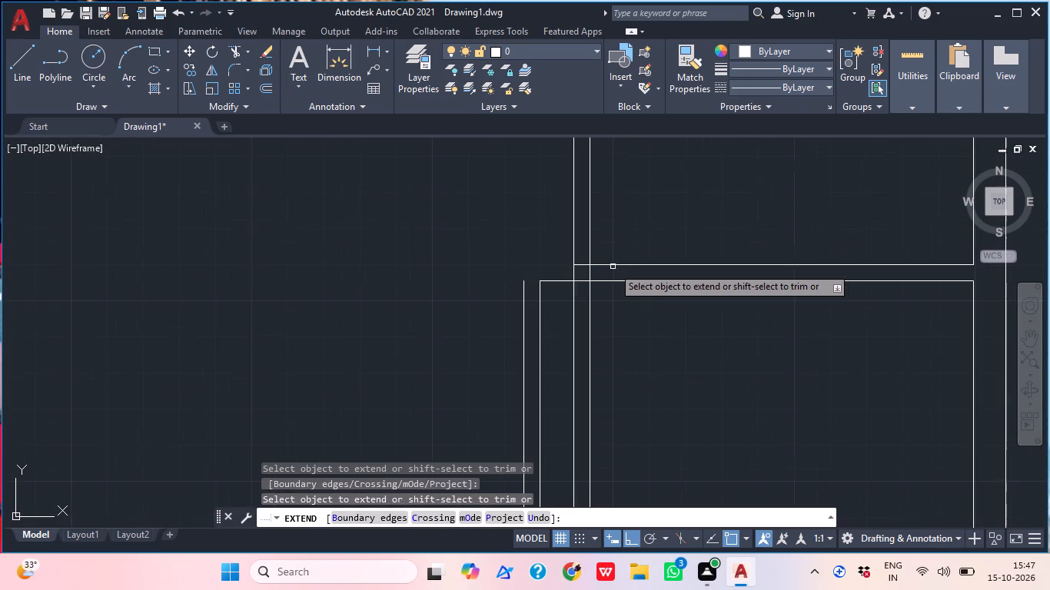
pyautogui.press('Escape')
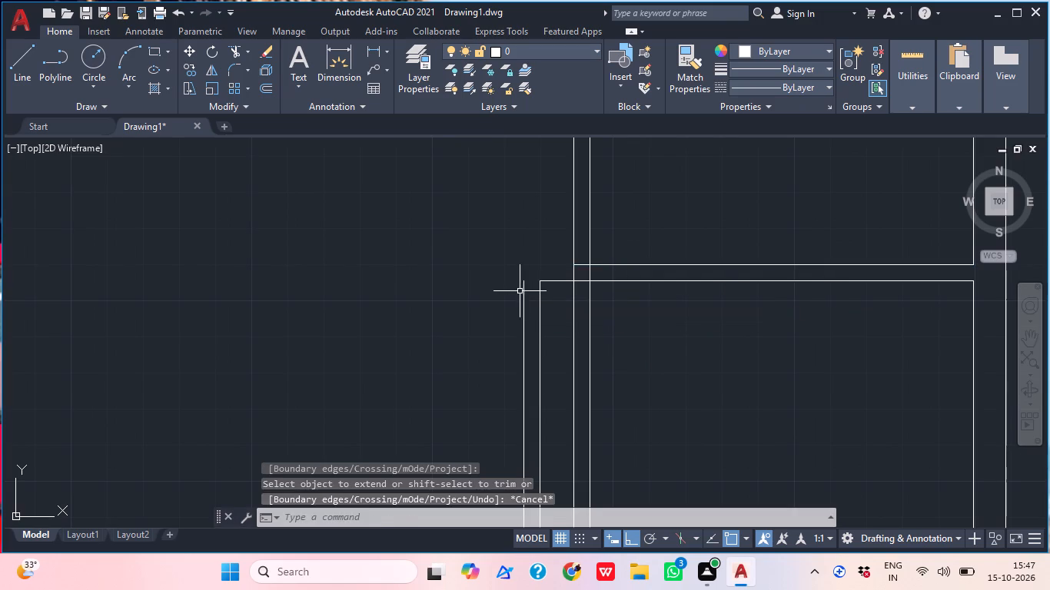
# Stretch the top end of the new vertical partition's outer line upward past the rightmost room's horizontal partition.
pyautogui.click(520, 291)
pyautogui.doubleClick(524, 293)
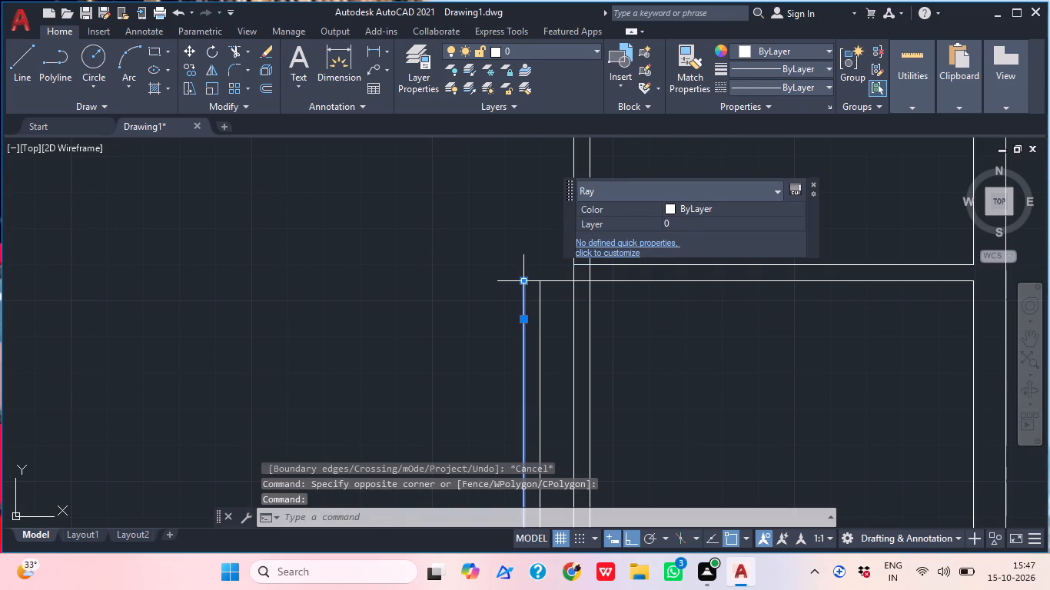
pyautogui.click(525, 283)
pyautogui.click(533, 236)
pyautogui.press('Escape')
# Extend the upper line of the rightmost room's 4.5" horizontal partition left to the new vertical partition's outer line.
pyautogui.moveTo(527, 340); pyautogui.dragTo(511, 361, button='middle')
pyautogui.write('ex')
pyautogui.press('space')
pyautogui.click(631, 294)
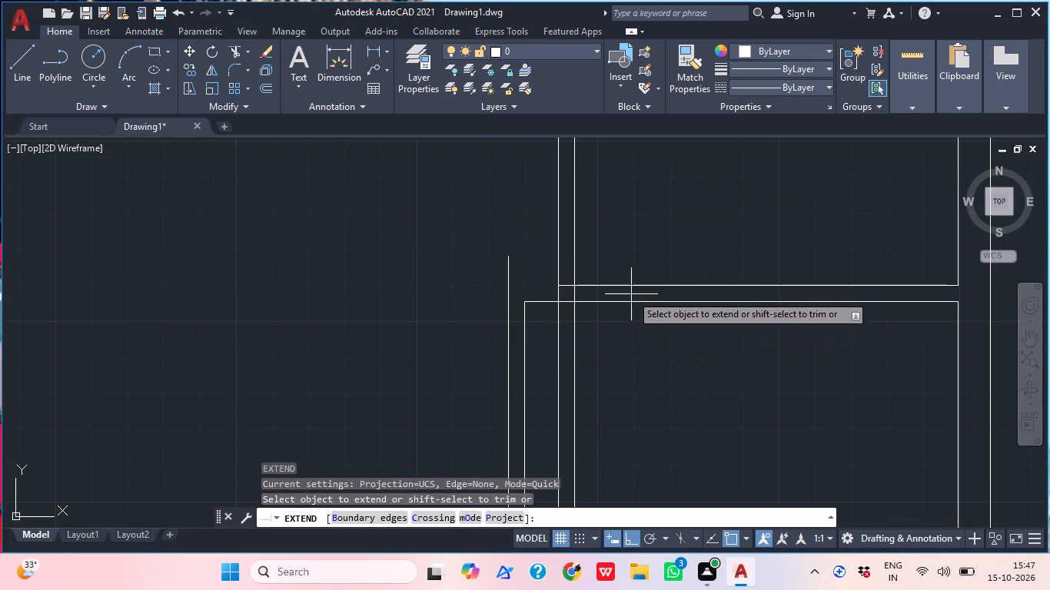
pyautogui.click(626, 273)
pyautogui.press('Escape')
# Trim the vertical partition's outer line where it projects above the horizontal partition's upper line to close the corner.
pyautogui.press('t')
pyautogui.write('r')
pyautogui.press('space')
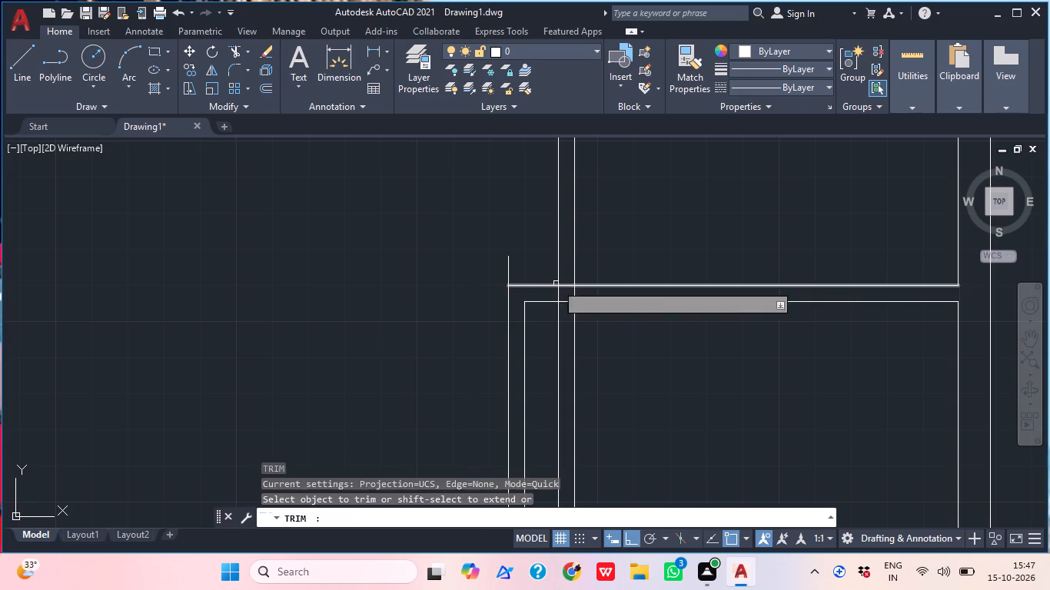
pyautogui.click(513, 279)
pyautogui.click(504, 273)
pyautogui.moveTo(628, 343); pyautogui.dragTo(590, 285, button='middle')
pyautogui.press('Escape')
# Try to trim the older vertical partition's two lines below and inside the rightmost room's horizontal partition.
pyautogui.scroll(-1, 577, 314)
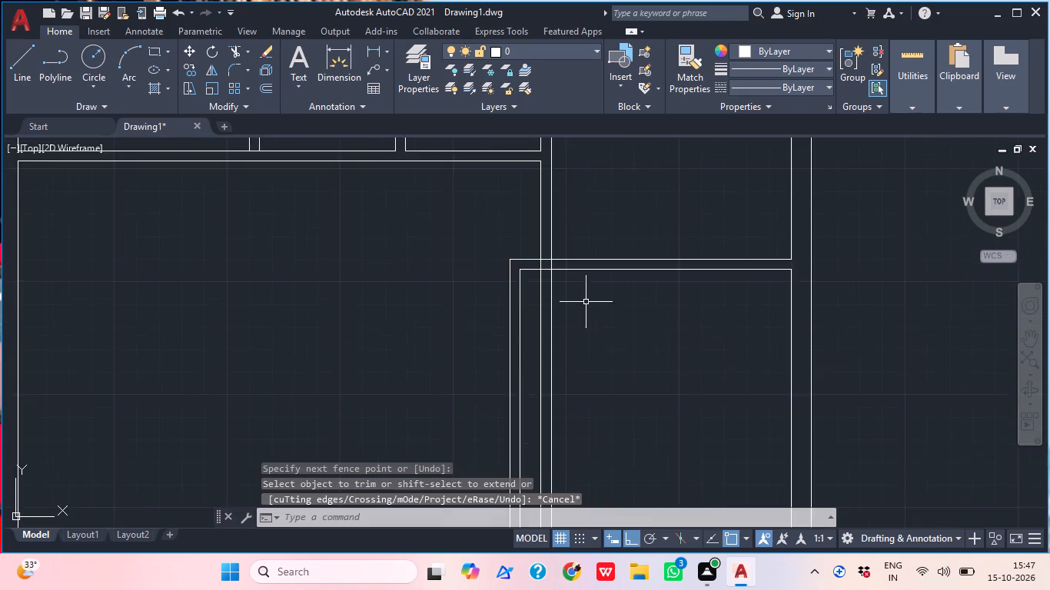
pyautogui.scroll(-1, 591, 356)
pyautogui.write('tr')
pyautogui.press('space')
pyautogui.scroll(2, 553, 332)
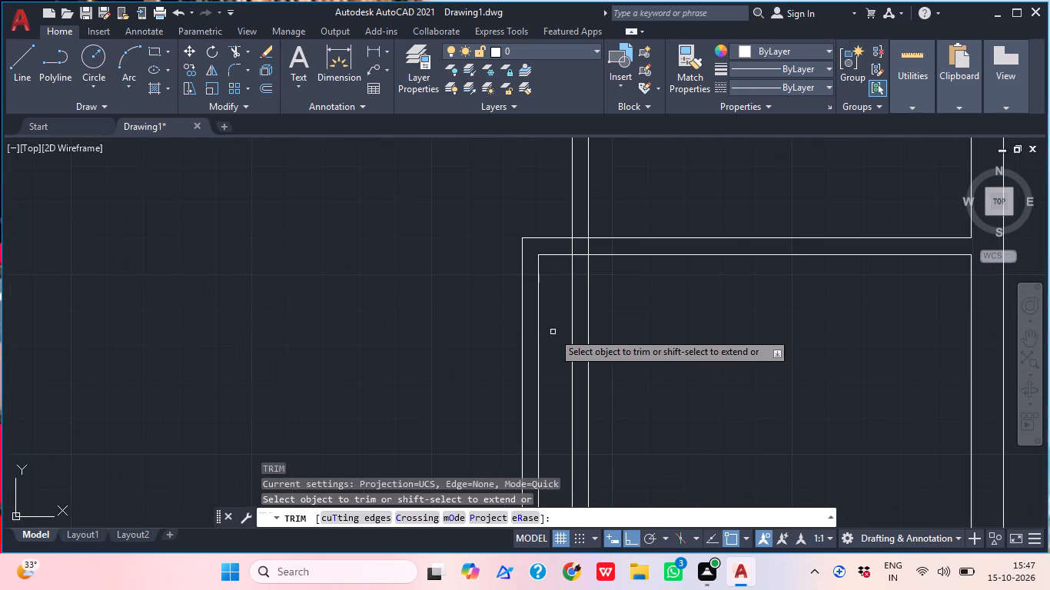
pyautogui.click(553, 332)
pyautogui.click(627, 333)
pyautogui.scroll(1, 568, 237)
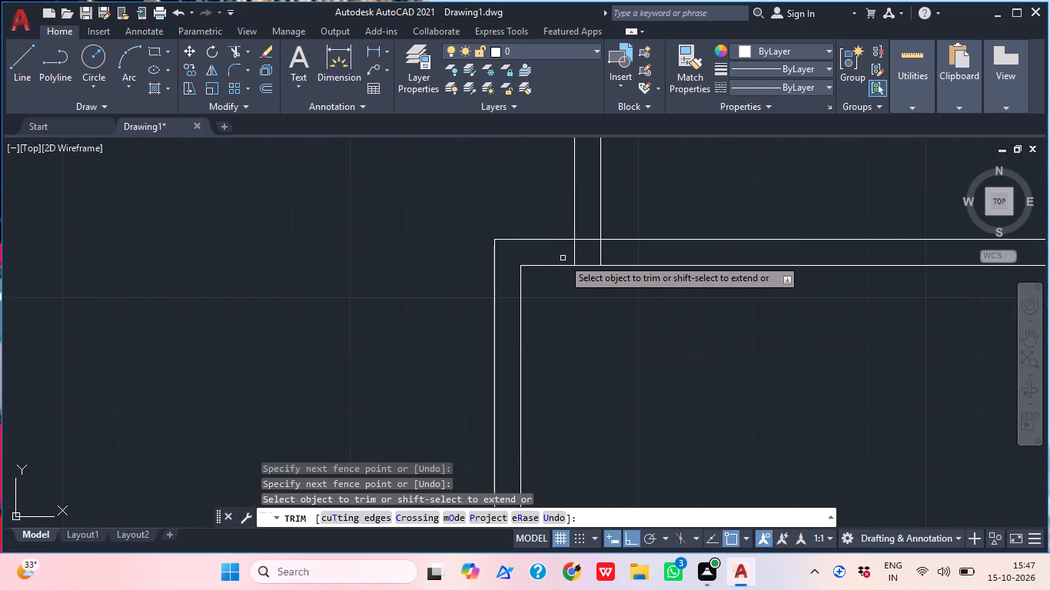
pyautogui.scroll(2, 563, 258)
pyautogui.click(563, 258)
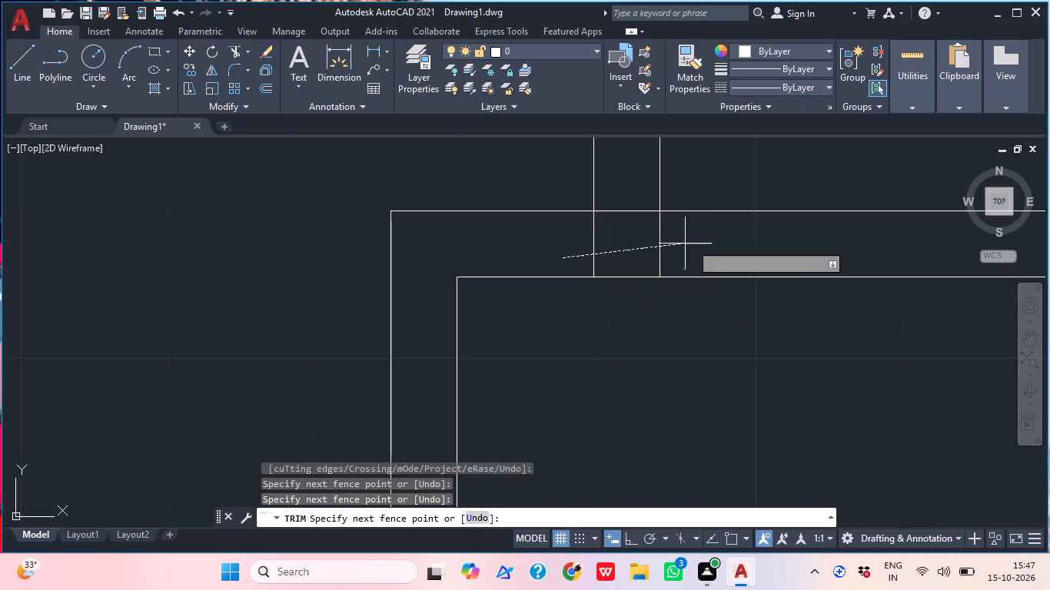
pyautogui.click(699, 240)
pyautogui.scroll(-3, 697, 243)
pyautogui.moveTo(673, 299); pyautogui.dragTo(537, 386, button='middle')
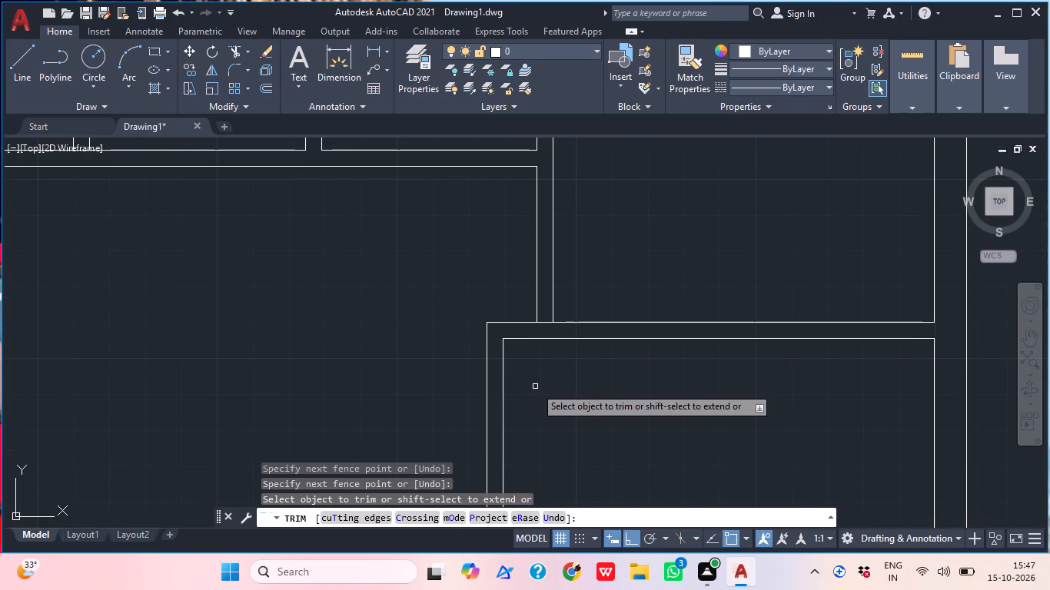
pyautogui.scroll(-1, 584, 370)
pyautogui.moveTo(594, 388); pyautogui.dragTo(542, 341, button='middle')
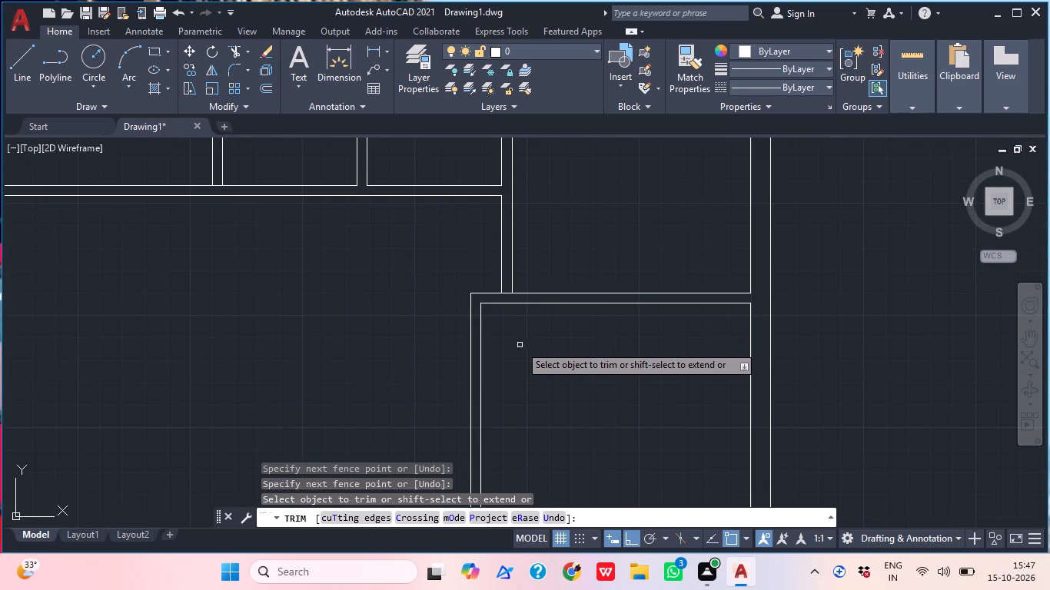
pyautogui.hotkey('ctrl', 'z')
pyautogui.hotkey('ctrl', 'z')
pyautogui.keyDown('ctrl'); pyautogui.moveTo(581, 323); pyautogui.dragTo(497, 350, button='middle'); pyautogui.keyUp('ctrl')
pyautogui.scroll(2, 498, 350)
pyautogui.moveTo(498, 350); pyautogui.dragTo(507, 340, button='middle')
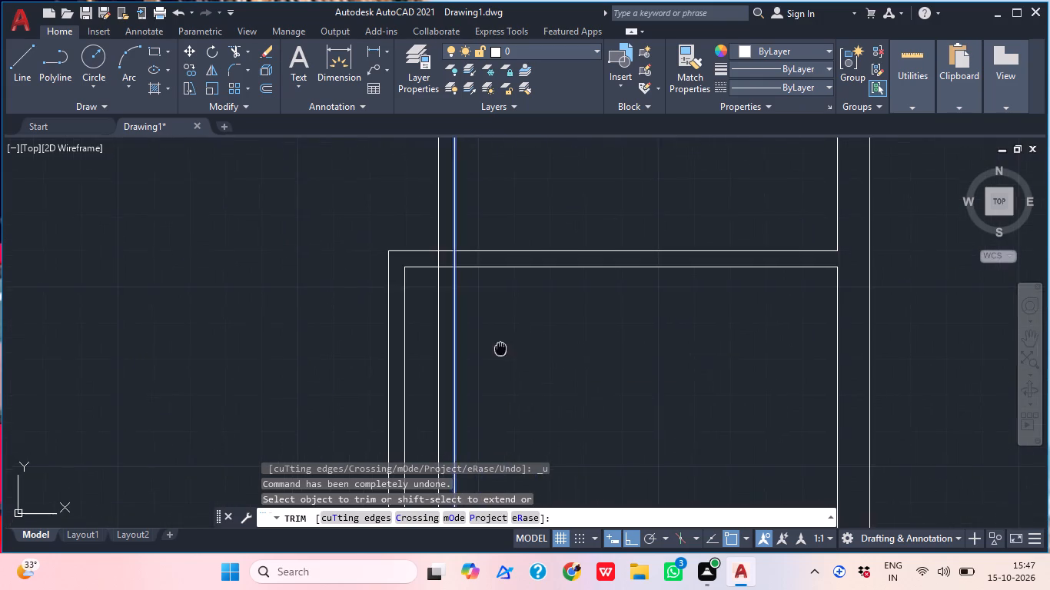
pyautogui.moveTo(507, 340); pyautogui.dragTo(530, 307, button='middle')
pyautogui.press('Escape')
# Draw a short horizontal line between the older vertical partition's two lines, a little below the horizontal partition.
pyautogui.moveTo(527, 324); pyautogui.dragTo(540, 312, button='middle')
pyautogui.write('l')
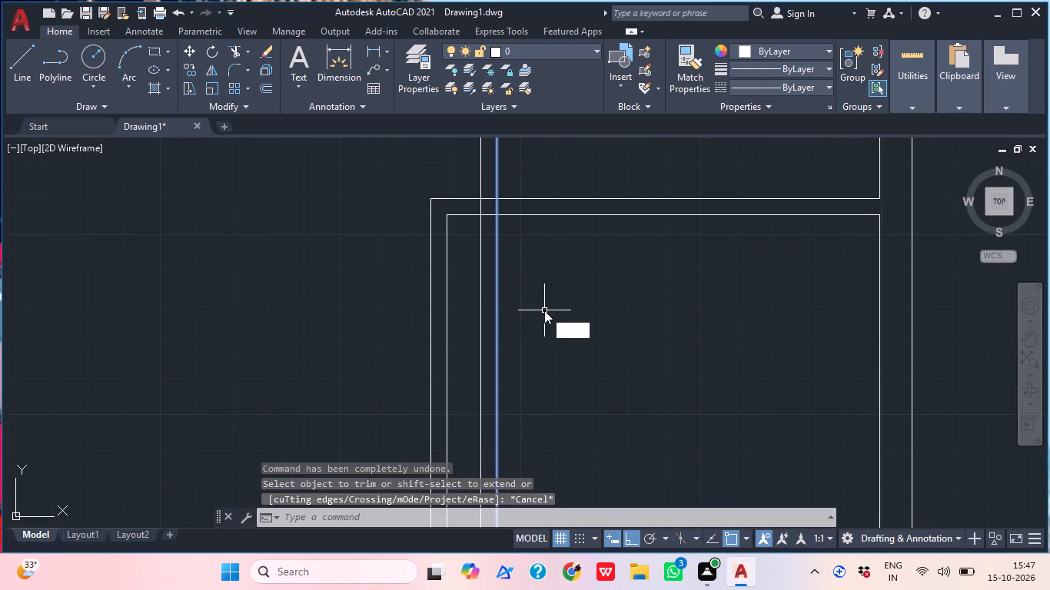
pyautogui.press('space')
pyautogui.moveTo(473, 350); pyautogui.dragTo(477, 242, button='middle')
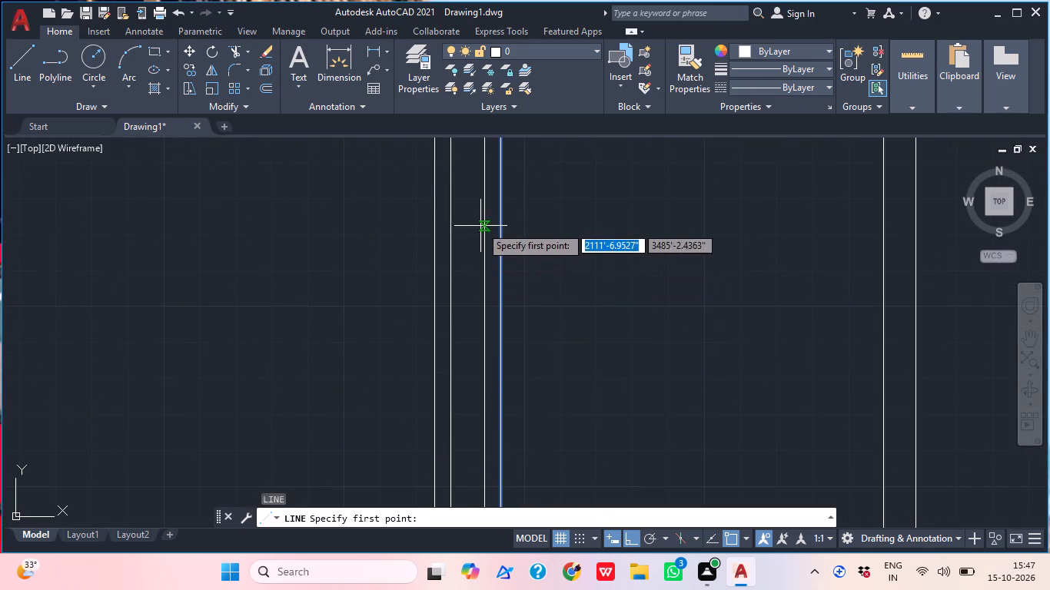
pyautogui.moveTo(470, 273); pyautogui.dragTo(450, 356, button='middle')
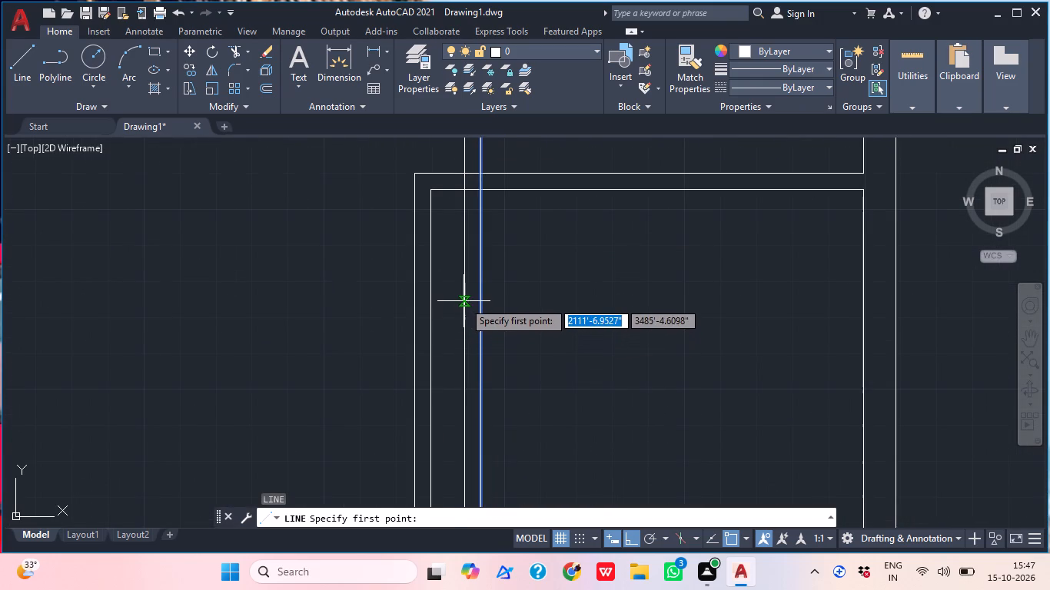
pyautogui.click(464, 301)
pyautogui.click(480, 301)
pyautogui.scroll(-1, 519, 277)
pyautogui.press('Escape')
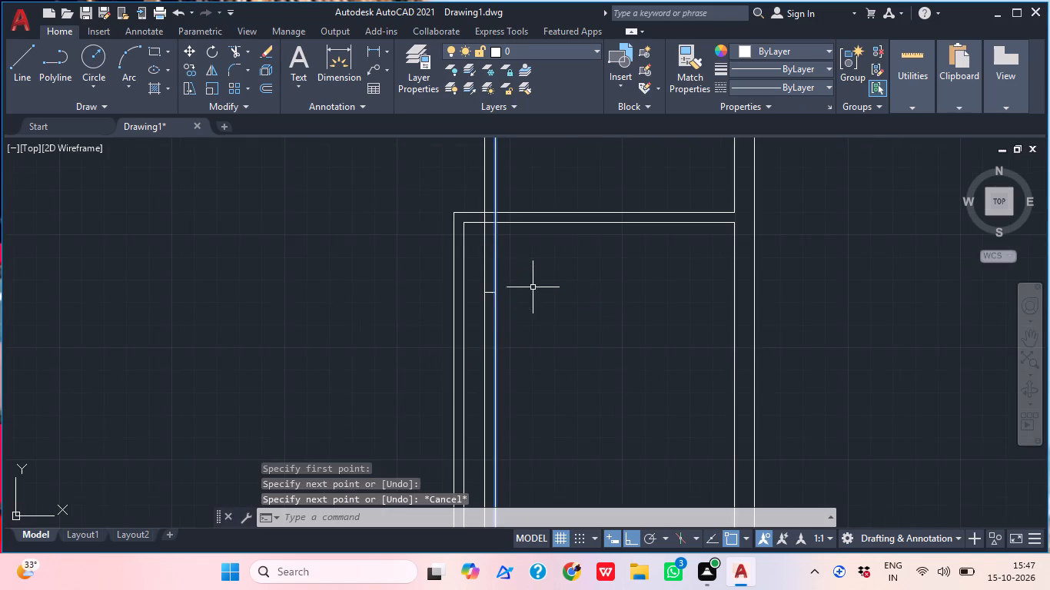
# Extend the short horizontal line left to the outer line of the new vertical partition.
pyautogui.moveTo(529, 331); pyautogui.dragTo(527, 366, button='middle')
pyautogui.press('e')
pyautogui.press('x')
pyautogui.scroll(1, 515, 366)
pyautogui.press('space')
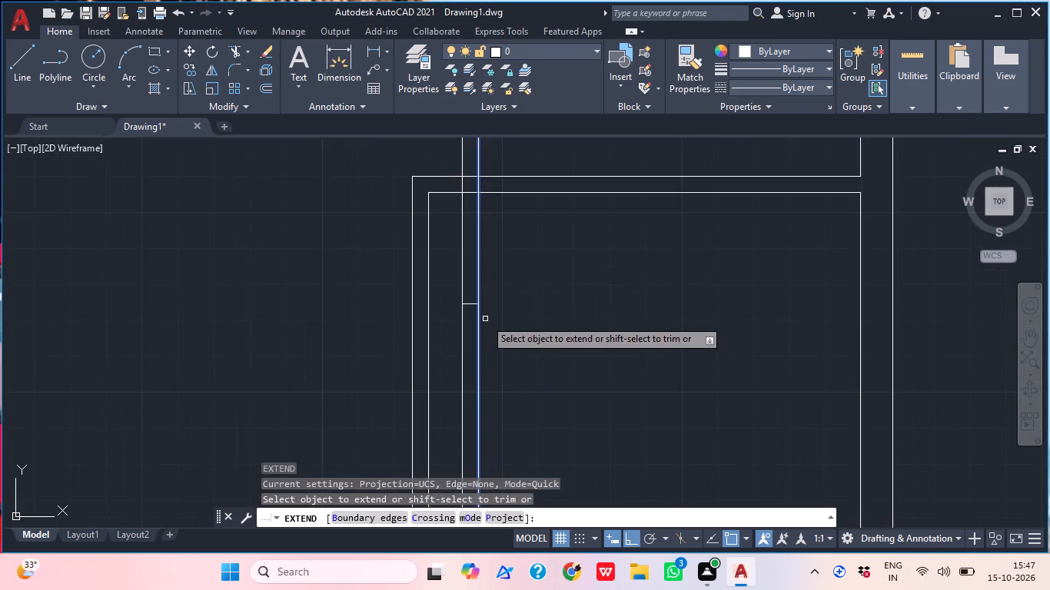
pyautogui.scroll(3, 485, 315)
pyautogui.click(439, 282)
pyautogui.click(429, 247)
pyautogui.scroll(-1, 475, 251)
pyautogui.moveTo(477, 253); pyautogui.dragTo(501, 286, button='middle')
pyautogui.click(467, 313)
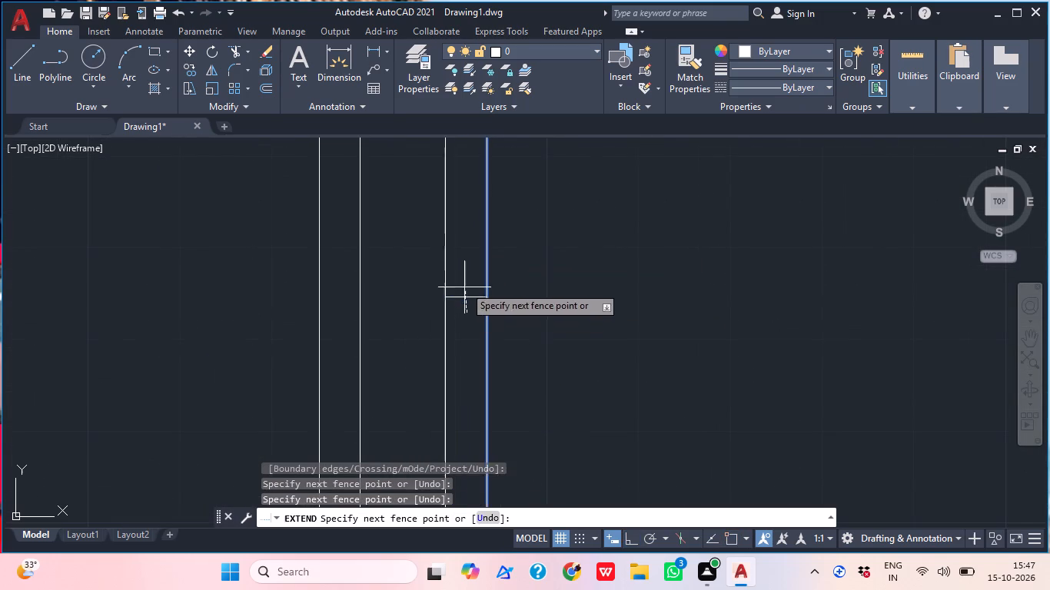
pyautogui.click(464, 283)
pyautogui.scroll(-2, 466, 287)
pyautogui.click(440, 301)
pyautogui.click(442, 274)
pyautogui.moveTo(509, 302); pyautogui.dragTo(508, 310, button='middle')
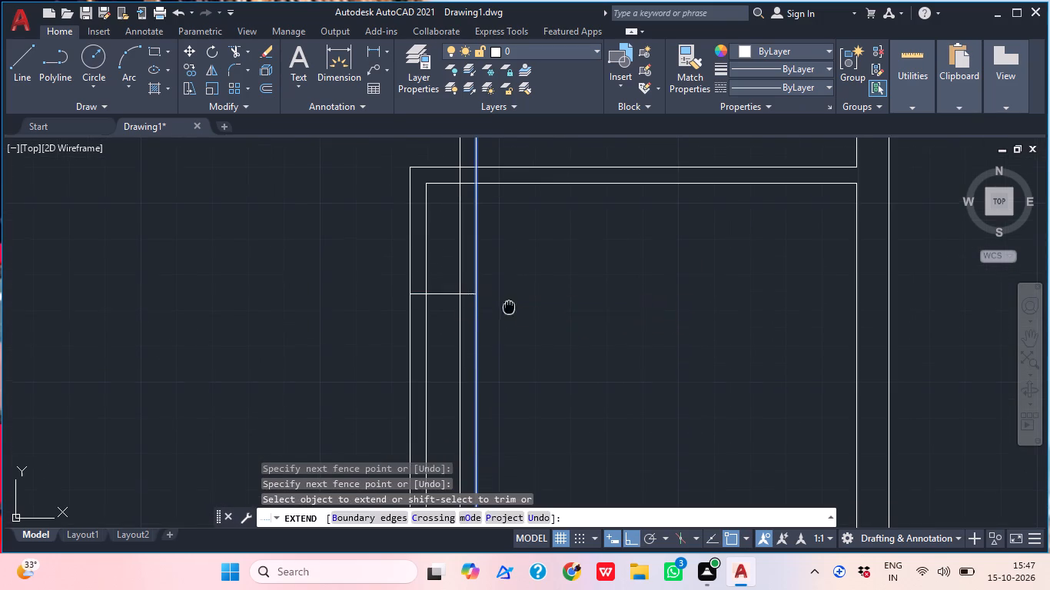
pyautogui.moveTo(508, 310); pyautogui.dragTo(490, 343, button='middle')
pyautogui.press('Escape')
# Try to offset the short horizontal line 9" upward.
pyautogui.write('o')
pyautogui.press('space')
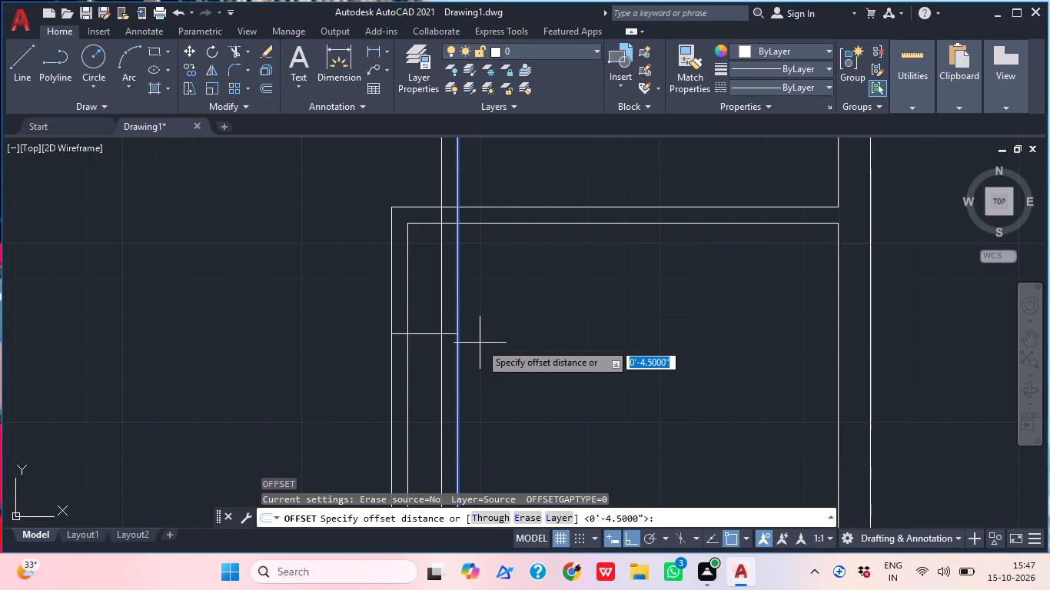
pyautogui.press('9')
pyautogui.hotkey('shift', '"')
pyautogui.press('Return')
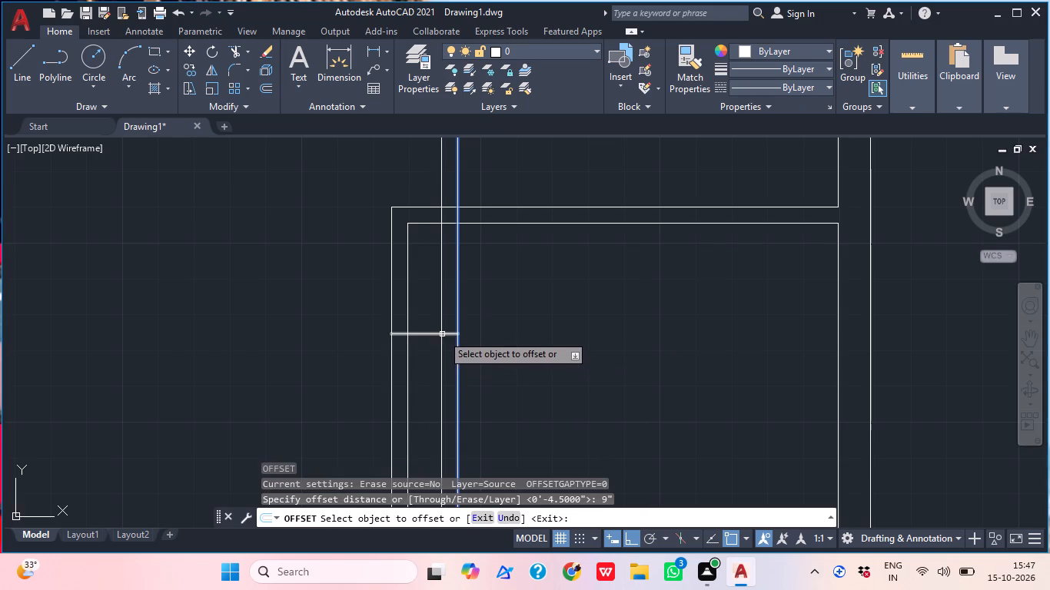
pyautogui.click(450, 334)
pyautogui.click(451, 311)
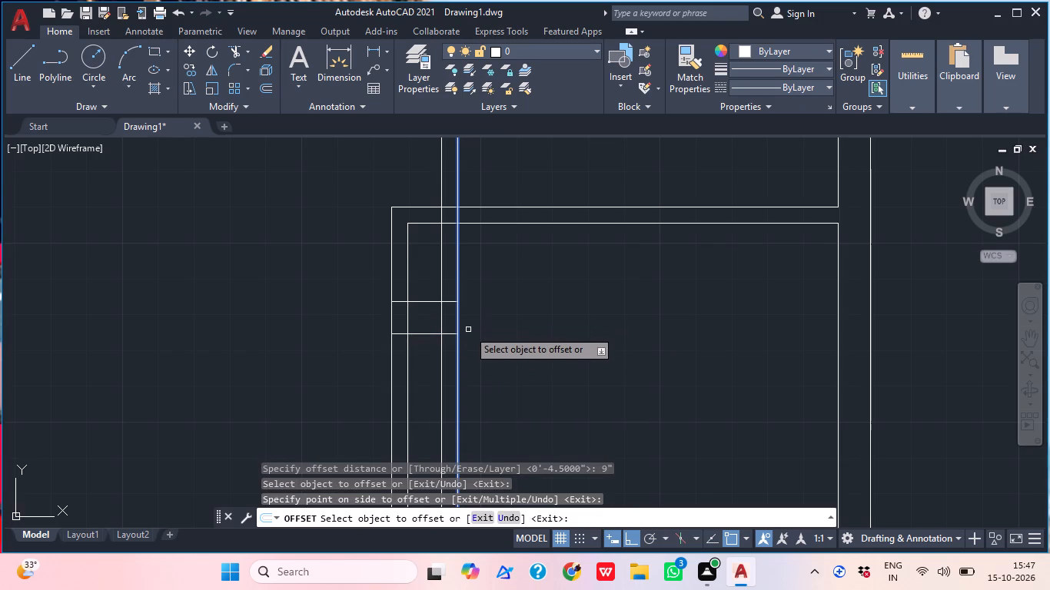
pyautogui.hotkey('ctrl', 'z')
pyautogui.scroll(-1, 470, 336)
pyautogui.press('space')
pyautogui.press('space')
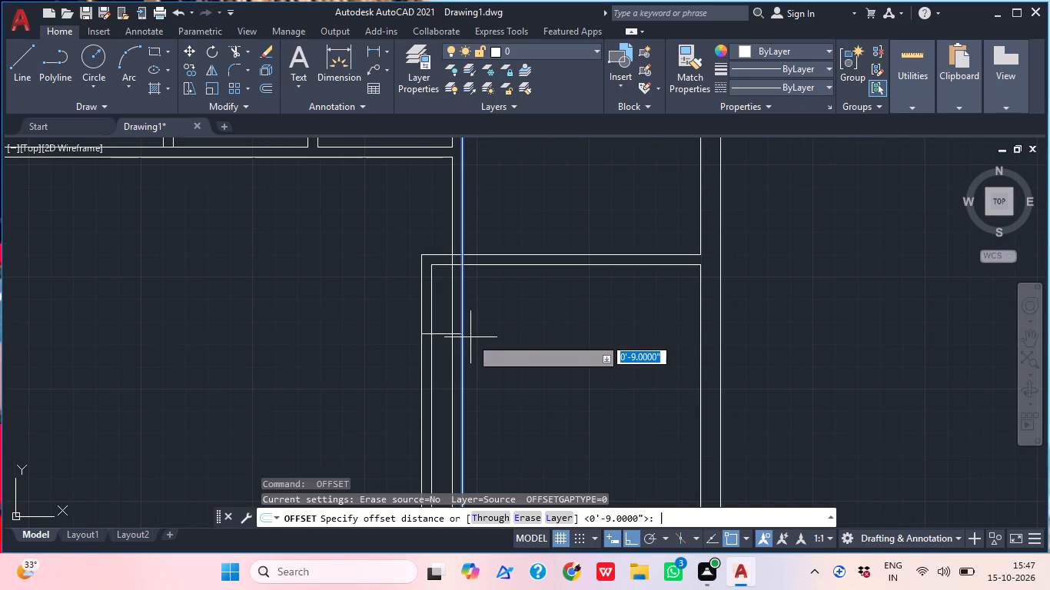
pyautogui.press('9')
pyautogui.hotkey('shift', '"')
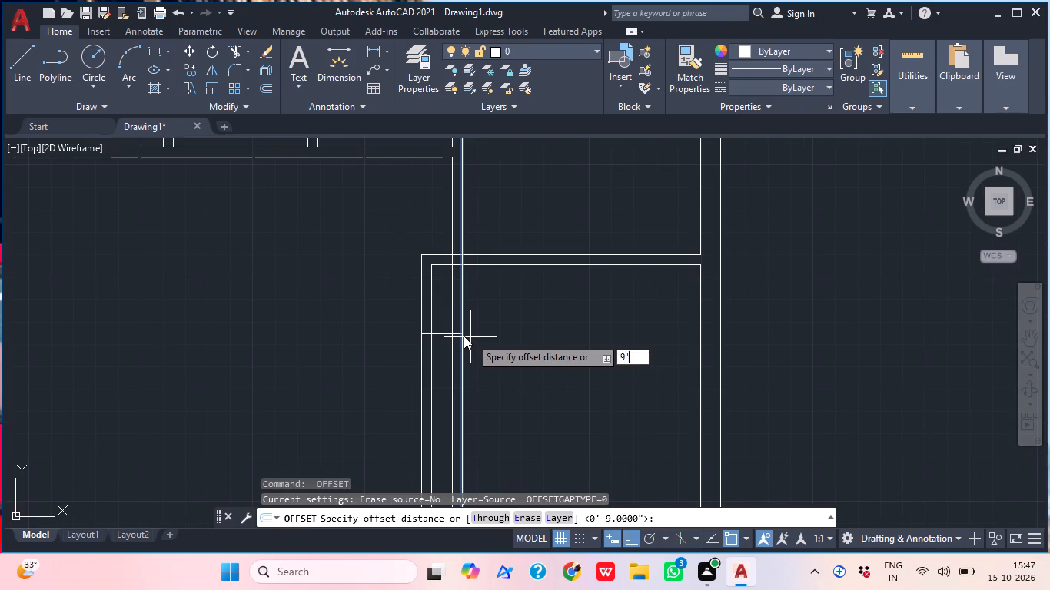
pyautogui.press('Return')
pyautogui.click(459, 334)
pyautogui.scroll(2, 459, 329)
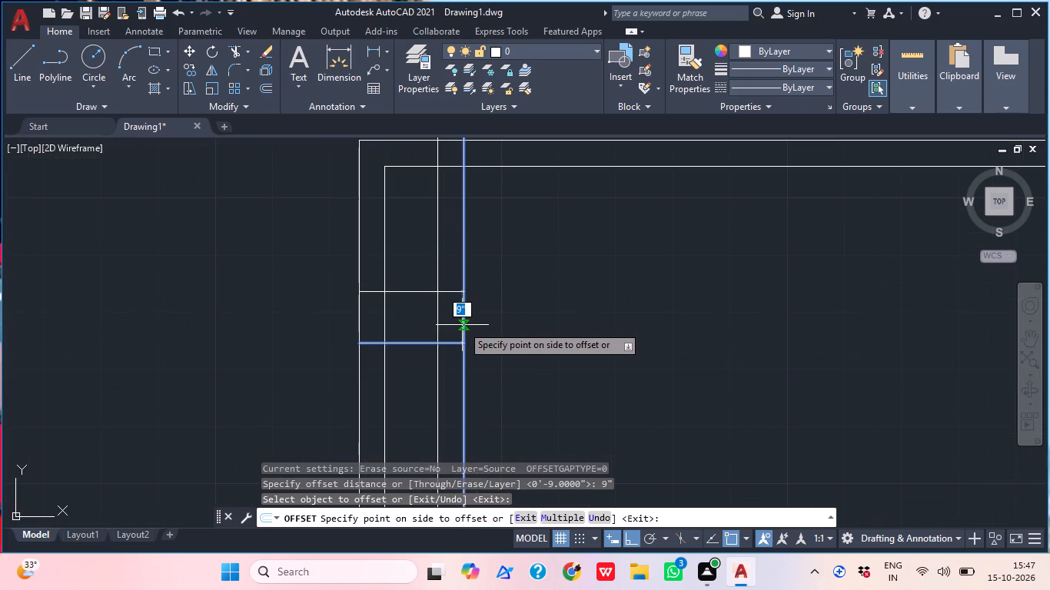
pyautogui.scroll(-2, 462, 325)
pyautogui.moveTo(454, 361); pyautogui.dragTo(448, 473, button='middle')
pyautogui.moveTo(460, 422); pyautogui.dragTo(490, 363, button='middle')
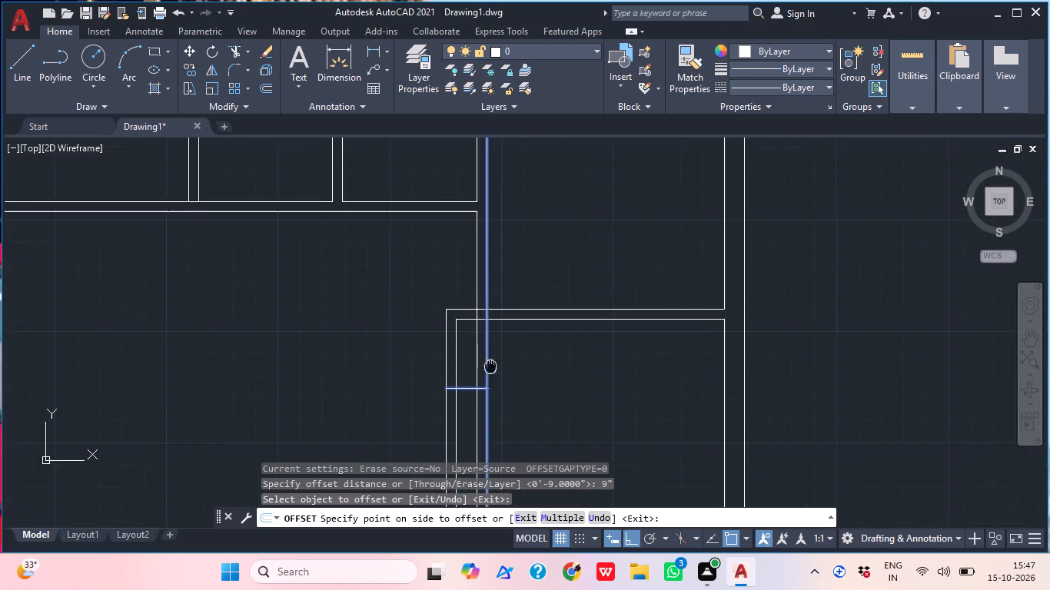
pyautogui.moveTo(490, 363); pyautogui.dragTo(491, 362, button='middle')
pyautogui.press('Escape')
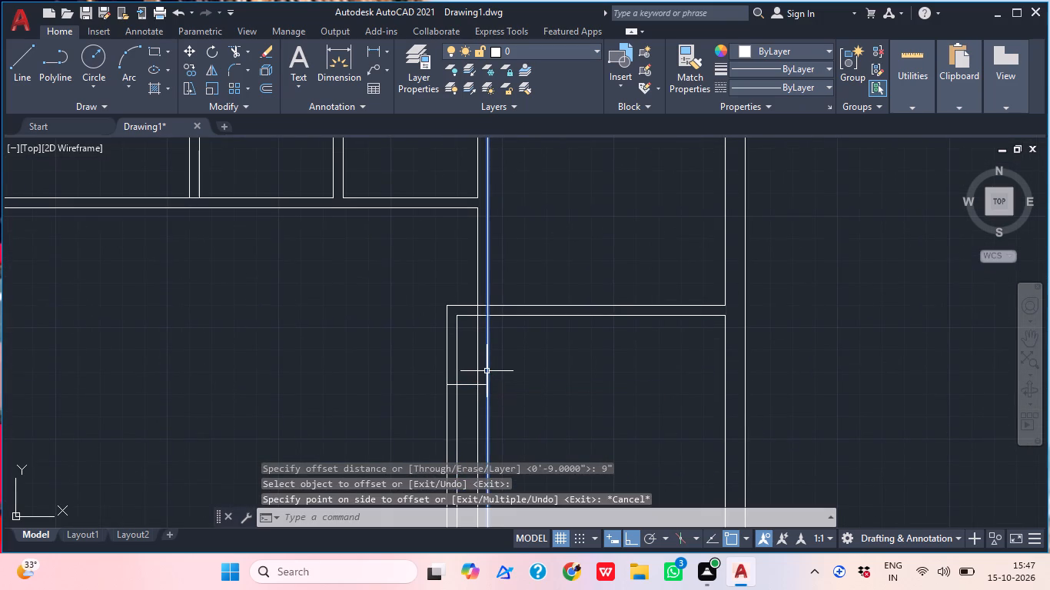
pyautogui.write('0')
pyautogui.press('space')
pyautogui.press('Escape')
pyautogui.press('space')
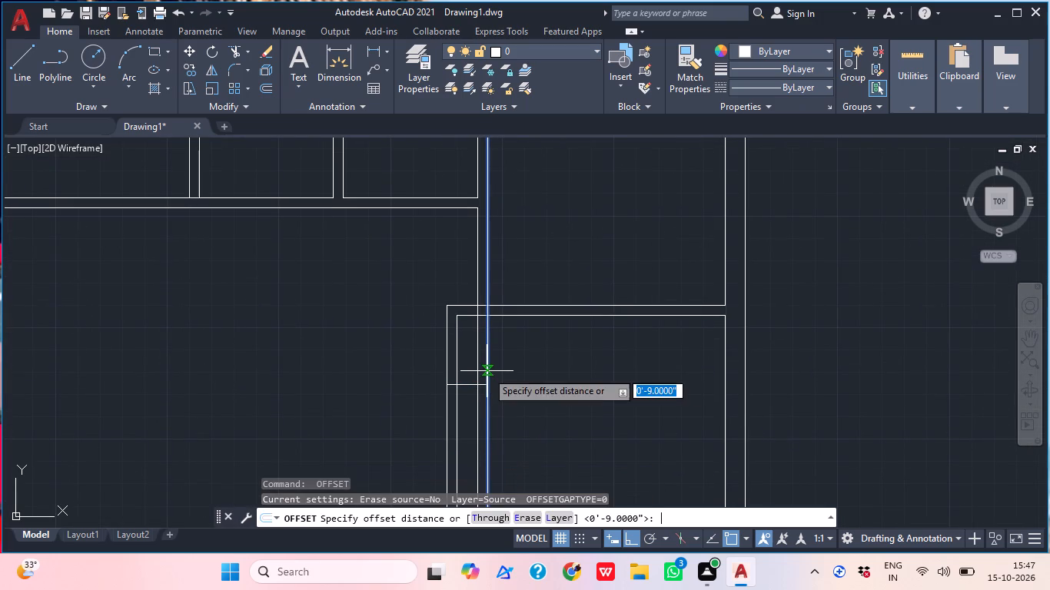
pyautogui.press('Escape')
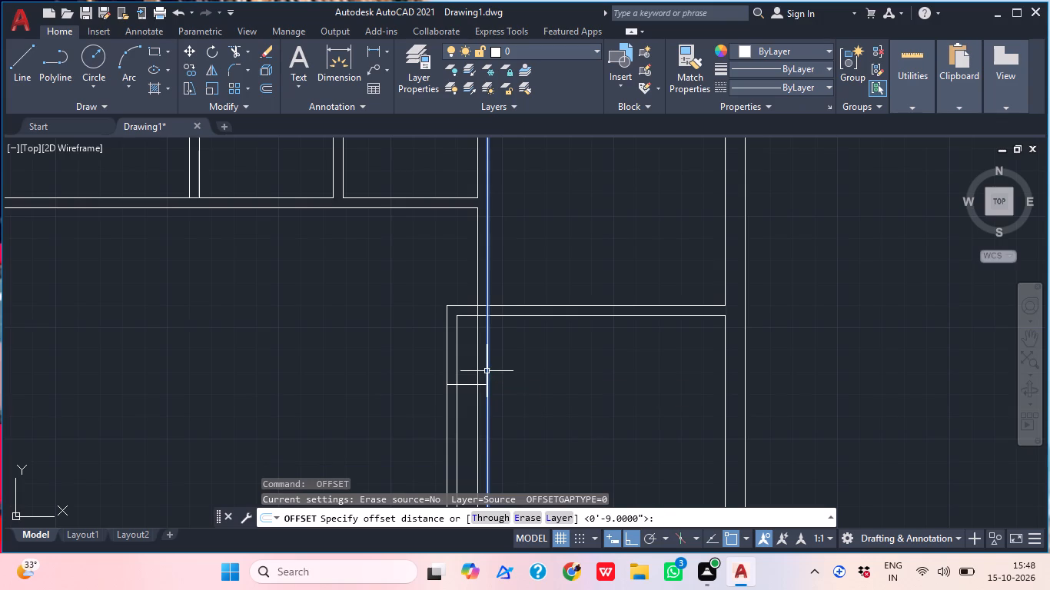
# Offset the short horizontal line 4.5" upward to form a connecting partition between the two vertical partitions.
pyautogui.press('o')
pyautogui.press('Return')
pyautogui.write('4.5')
pyautogui.hotkey('shift', '"')
pyautogui.press('Return')
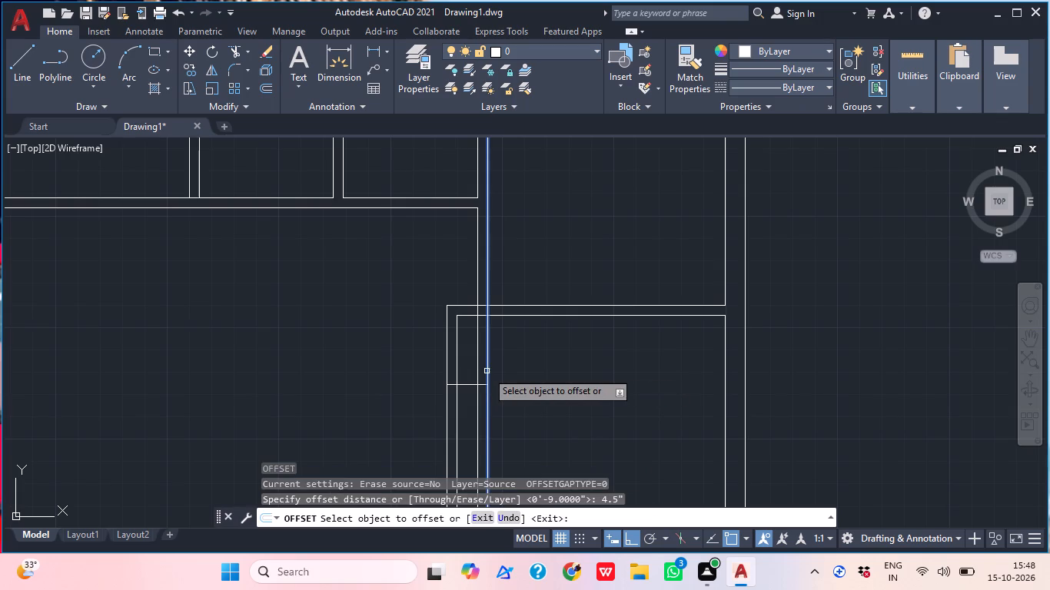
pyautogui.scroll(2, 463, 375)
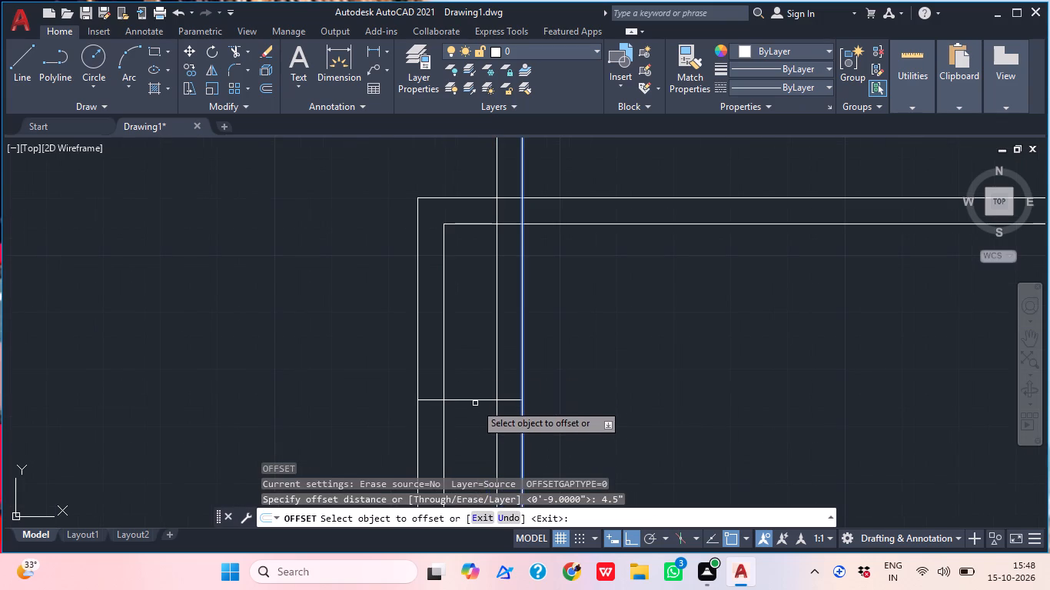
pyautogui.click(475, 400)
pyautogui.click(477, 346)
pyautogui.scroll(-2, 514, 333)
pyautogui.moveTo(563, 323); pyautogui.dragTo(495, 352, button='middle')
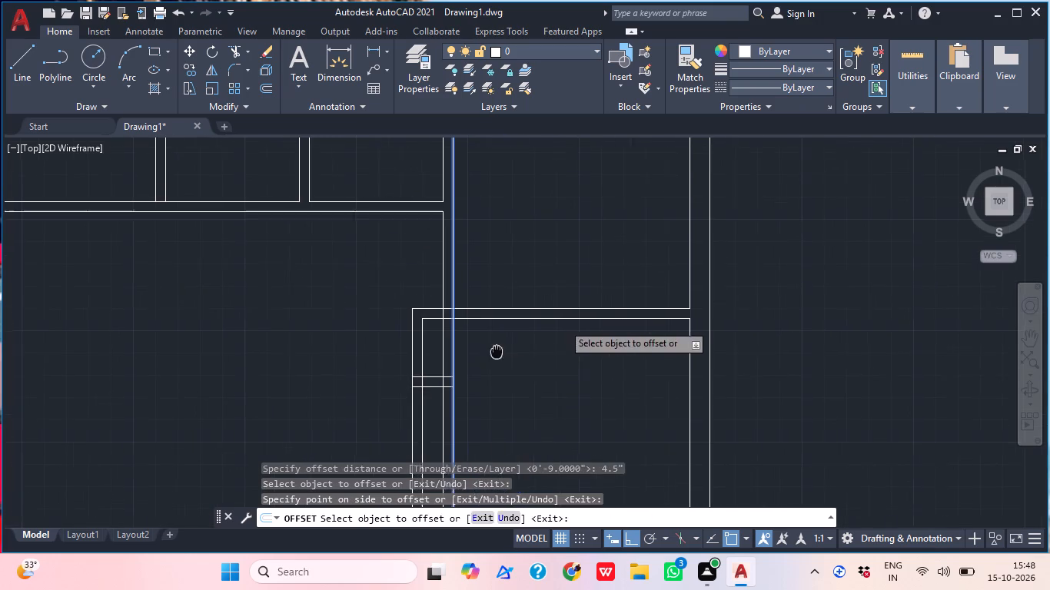
pyautogui.press('Escape')
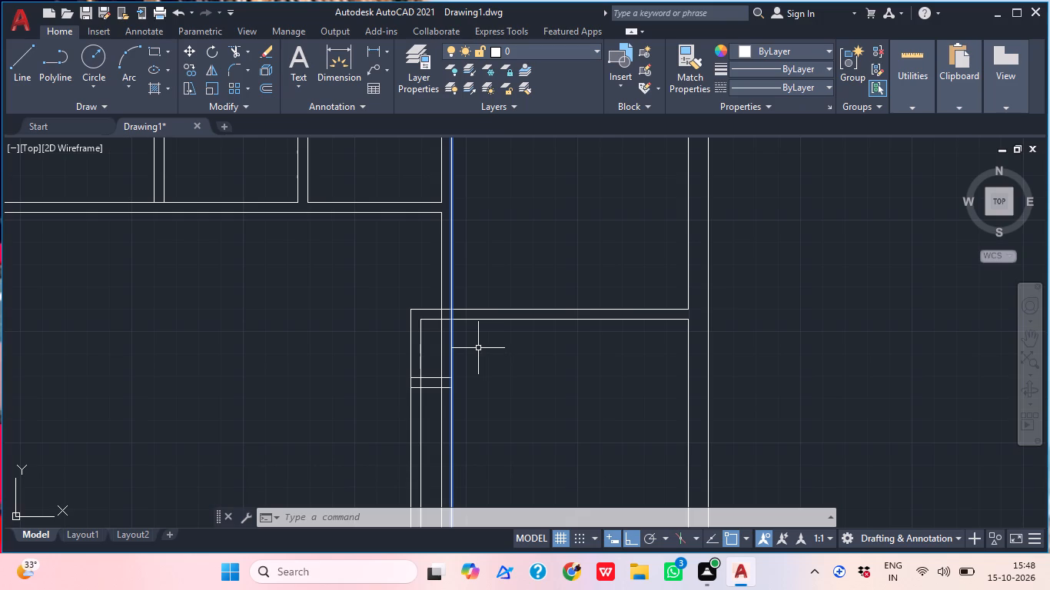
# Trim the upper corner left of the older vertical partition, removing the horizontal overhangs and the new vertical lines above the connecting partition.
pyautogui.write('tr')
pyautogui.press('space')
pyautogui.scroll(2, 416, 320)
pyautogui.click(449, 340)
pyautogui.click(447, 261)
pyautogui.moveTo(441, 378); pyautogui.dragTo(434, 372)
pyautogui.click(380, 347)
# Trim the crossing segments at both ends of the short 4.5" connecting partition to open its junctions with the two vertical partitions.
pyautogui.moveTo(389, 337); pyautogui.dragTo(377, 237, button='middle')
pyautogui.scroll(1, 376, 236)
pyautogui.moveTo(440, 396); pyautogui.dragTo(353, 197, button='middle')
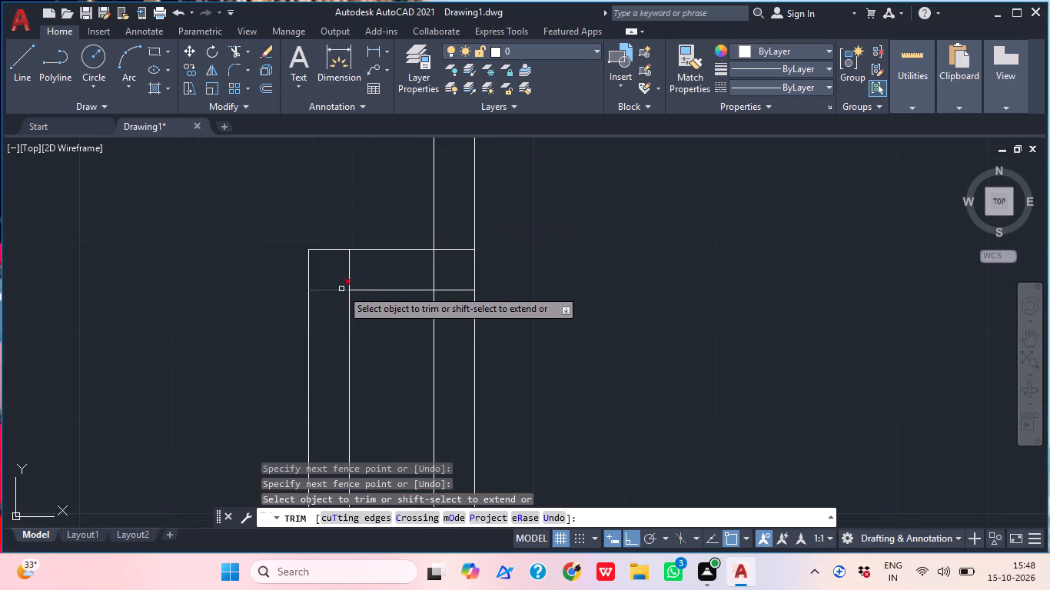
pyautogui.click(344, 277)
pyautogui.click(466, 277)
pyautogui.click(338, 283)
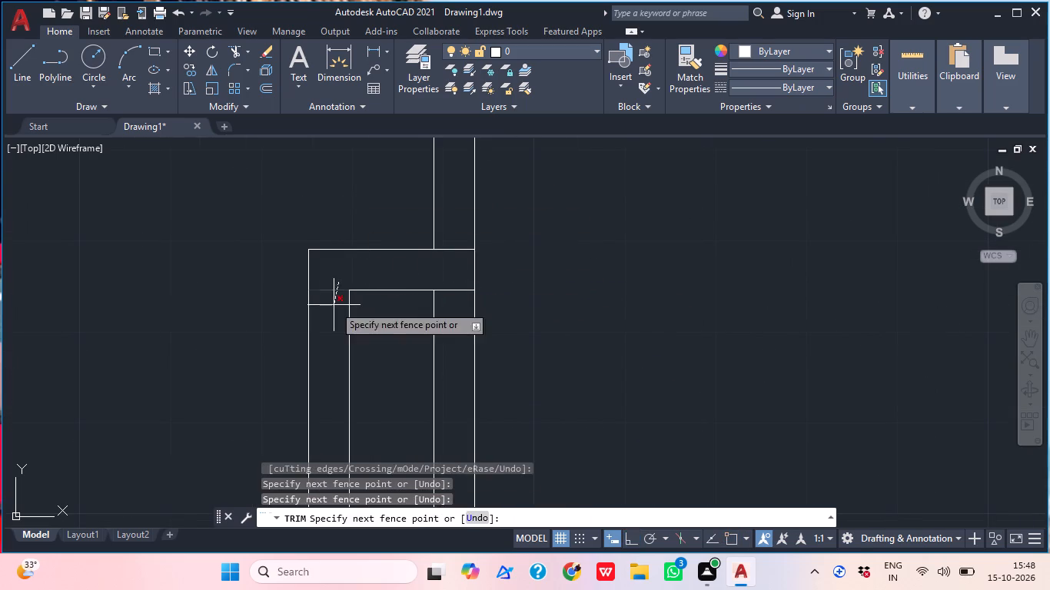
pyautogui.click(334, 305)
pyautogui.click(451, 300)
pyautogui.click(456, 237)
pyautogui.scroll(-2, 456, 246)
pyautogui.moveTo(467, 280); pyautogui.dragTo(434, 409, button='middle')
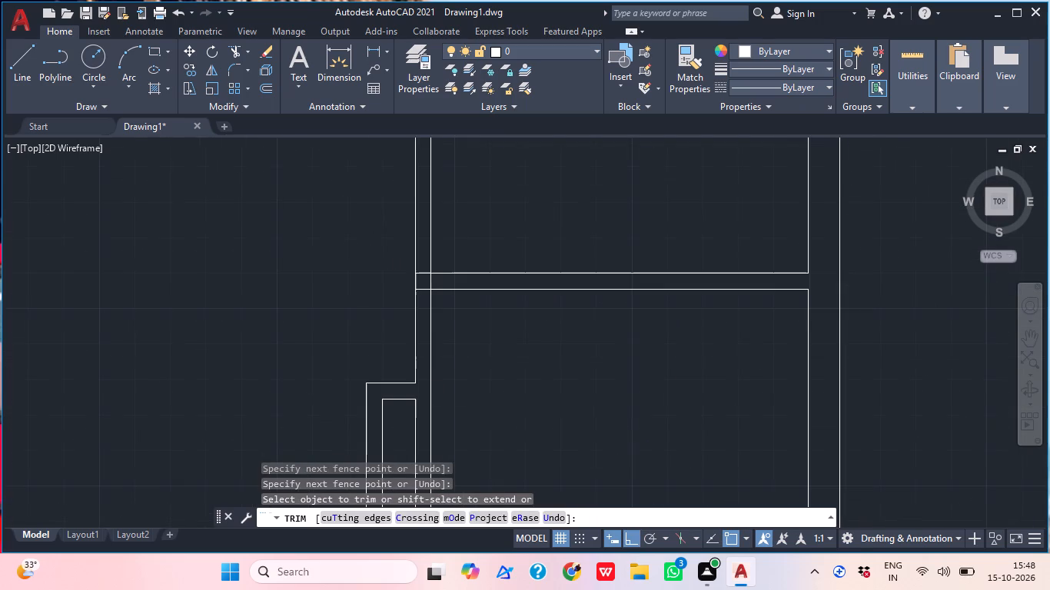
# Extend the lower line of the short connecting partition across to the far face of the adjoining vertical partition.
pyautogui.scroll(-1, 438, 320)
pyautogui.scroll(1, 440, 277)
pyautogui.press('Escape')
pyautogui.scroll(-2, 531, 370)
pyautogui.moveTo(567, 372); pyautogui.dragTo(561, 277, button='middle')
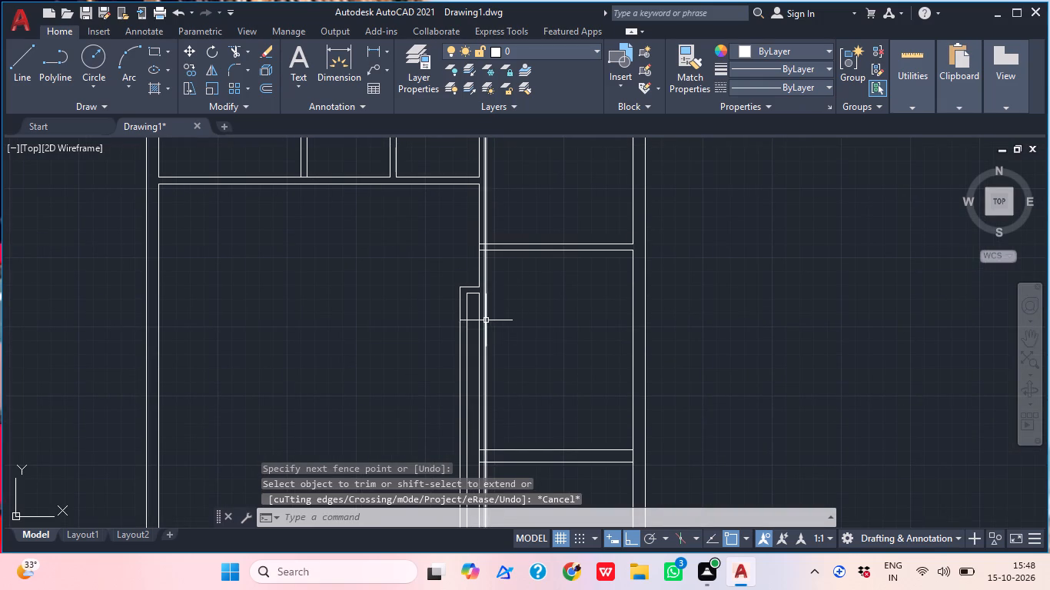
pyautogui.scroll(2, 467, 295)
pyautogui.moveTo(527, 320); pyautogui.dragTo(473, 366, button='middle')
pyautogui.write('ex')
pyautogui.press('space')
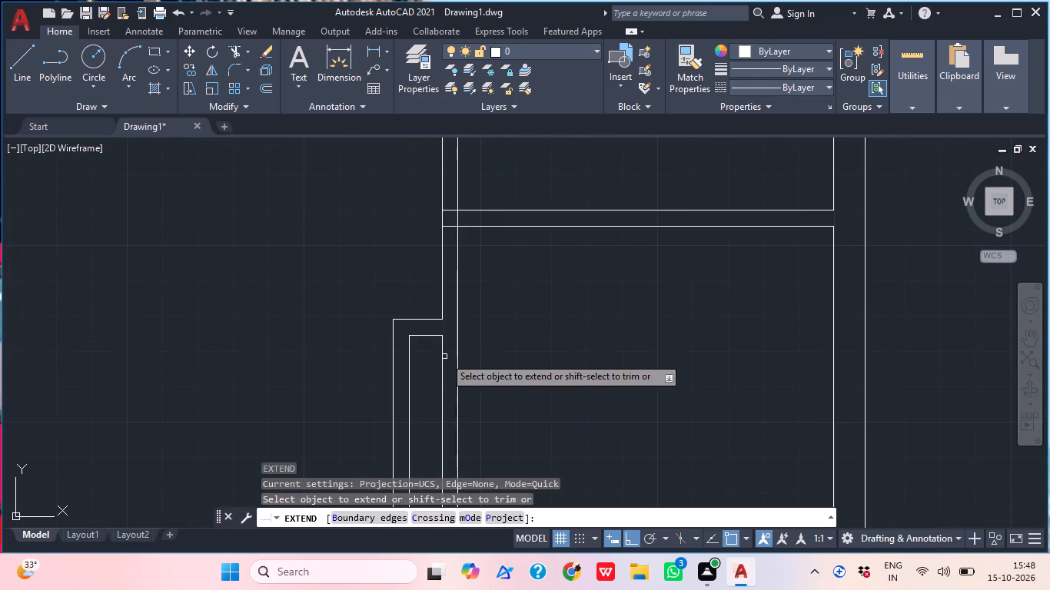
pyautogui.click(437, 344)
pyautogui.click(440, 333)
pyautogui.scroll(-1, 636, 340)
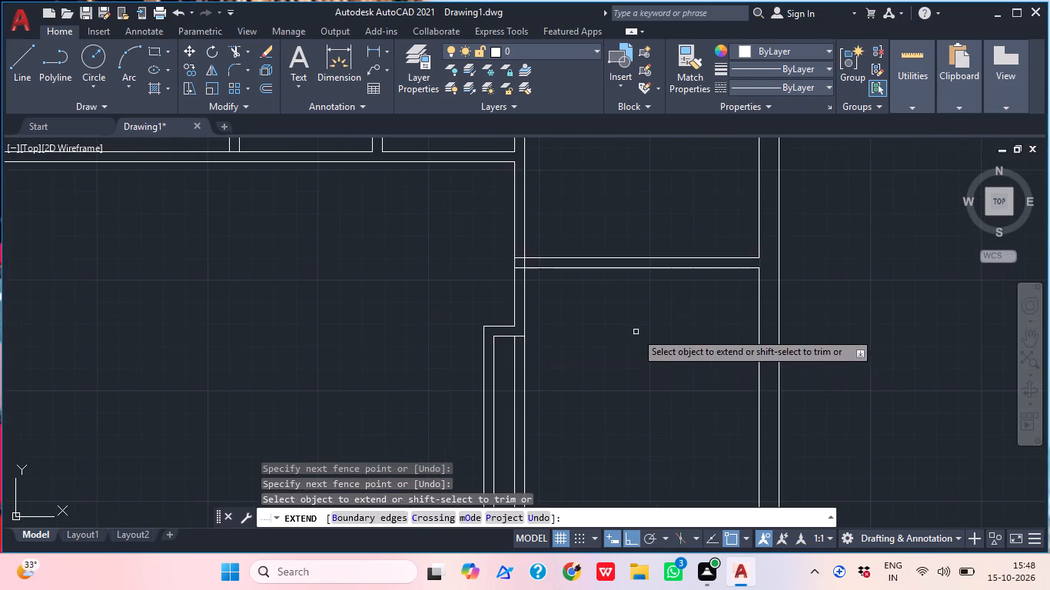
pyautogui.moveTo(604, 363); pyautogui.dragTo(602, 290, button='middle')
pyautogui.press('Escape')
# Extend both lines of the 9" horizontal wall below the connecting partition leftward to the outer face of the left vertical partition.
pyautogui.scroll(-1, 575, 350)
pyautogui.moveTo(583, 376); pyautogui.dragTo(564, 325, button='middle')
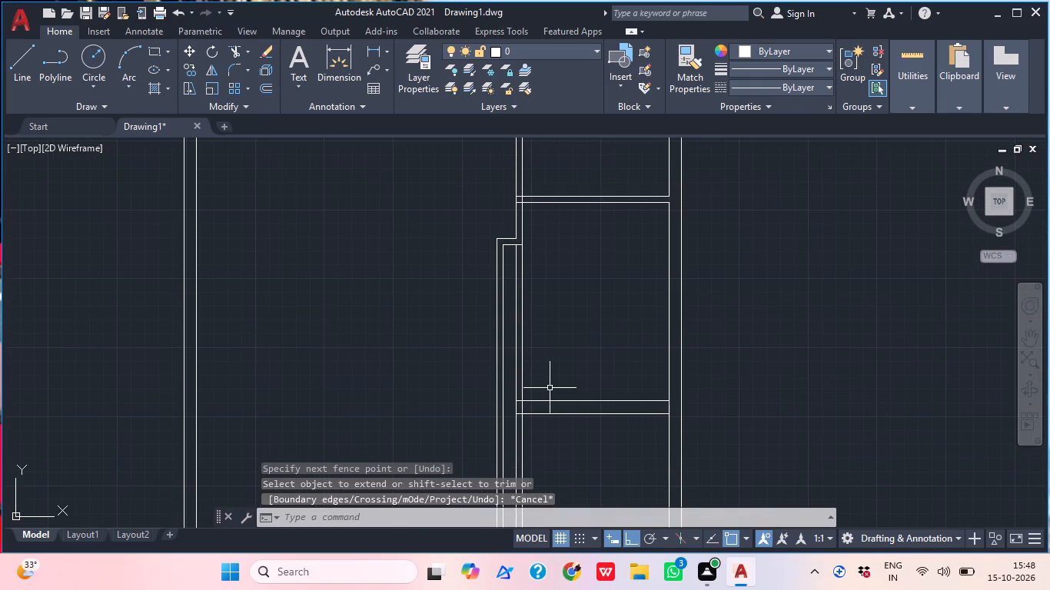
pyautogui.write('ex')
pyautogui.press('space')
pyautogui.click(549, 416)
pyautogui.click(550, 389)
pyautogui.click(542, 412)
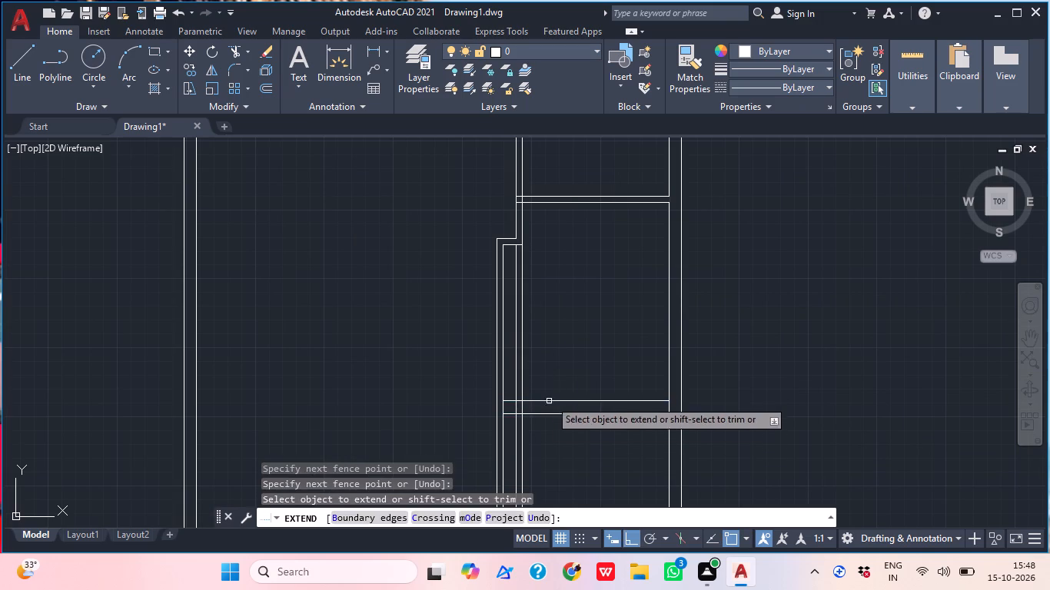
pyautogui.click(555, 380)
pyautogui.click(555, 435)
pyautogui.press('Escape')
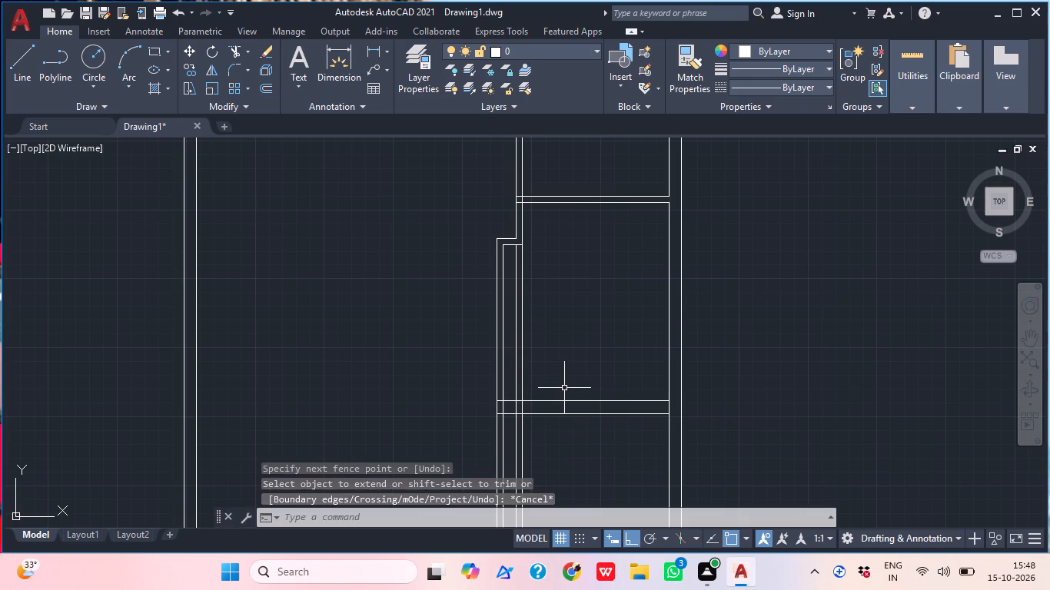
# Trim both lines of the older vertical partition between the connecting partition and the 9" horizontal wall.
pyautogui.press('t')
pyautogui.press('space')
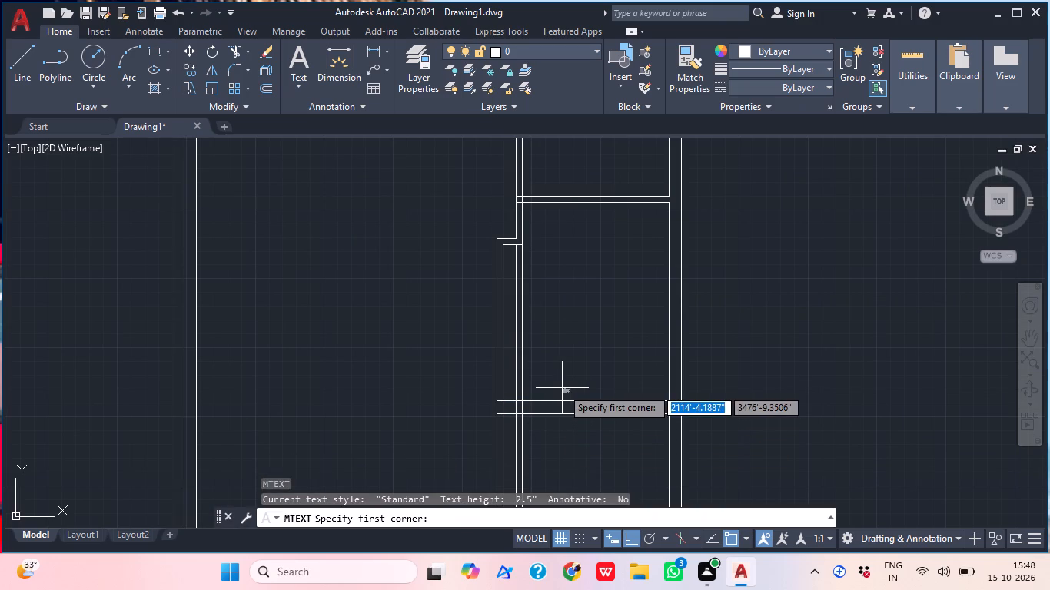
pyautogui.press('Escape')
pyautogui.press('t')
pyautogui.press('r')
pyautogui.press('space')
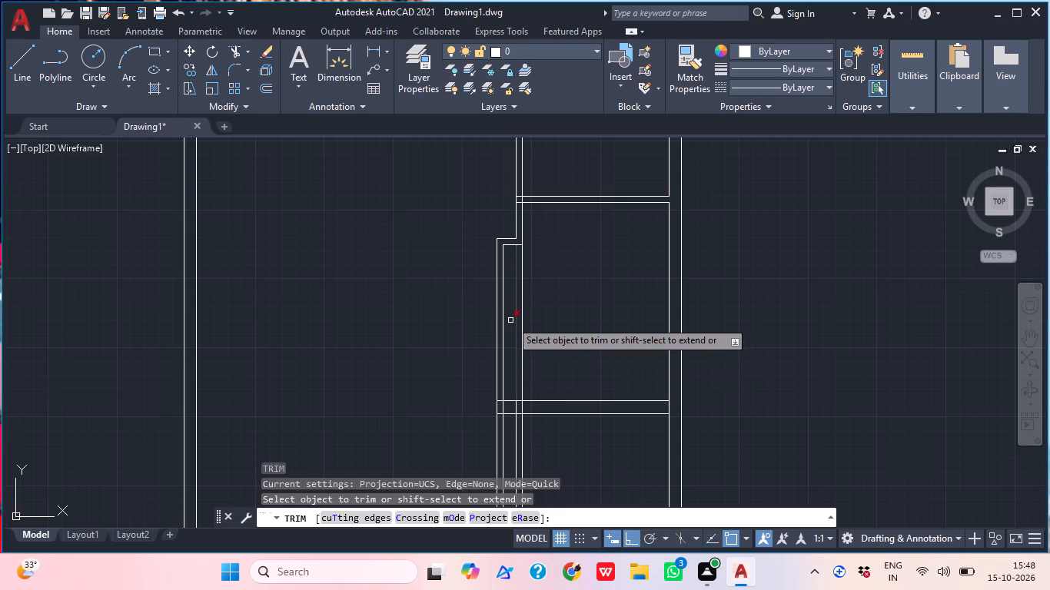
pyautogui.click(510, 320)
pyautogui.click(530, 320)
pyautogui.press('Escape')
# Trim away the older vertical partition's remaining lines below and inside the 9" horizontal wall.
pyautogui.moveTo(558, 403); pyautogui.dragTo(576, 303, button='middle')
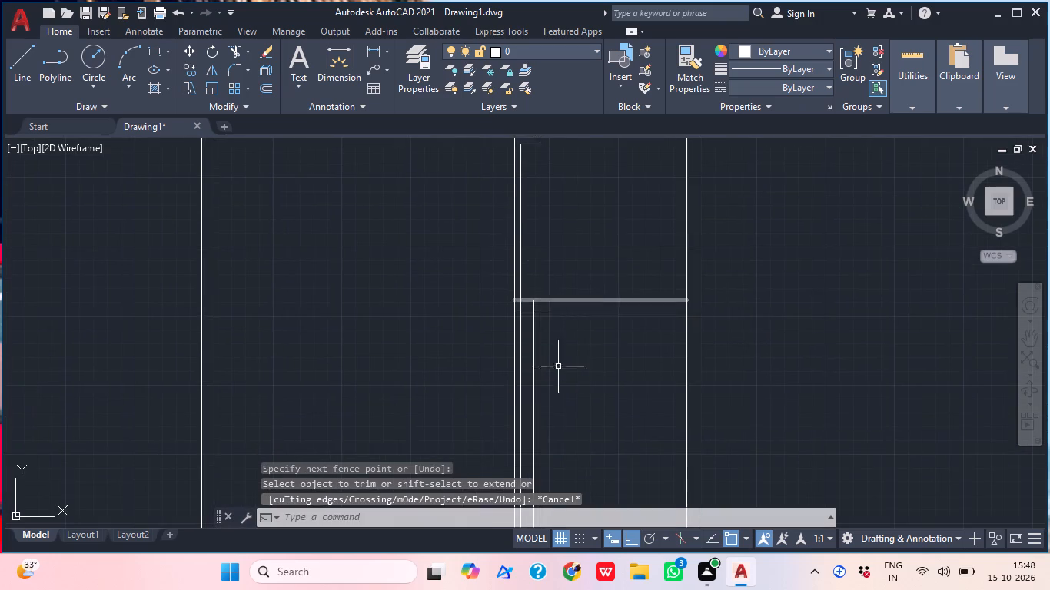
pyautogui.moveTo(557, 402); pyautogui.dragTo(557, 374, button='middle')
pyautogui.press('t')
pyautogui.press('r')
pyautogui.press('space')
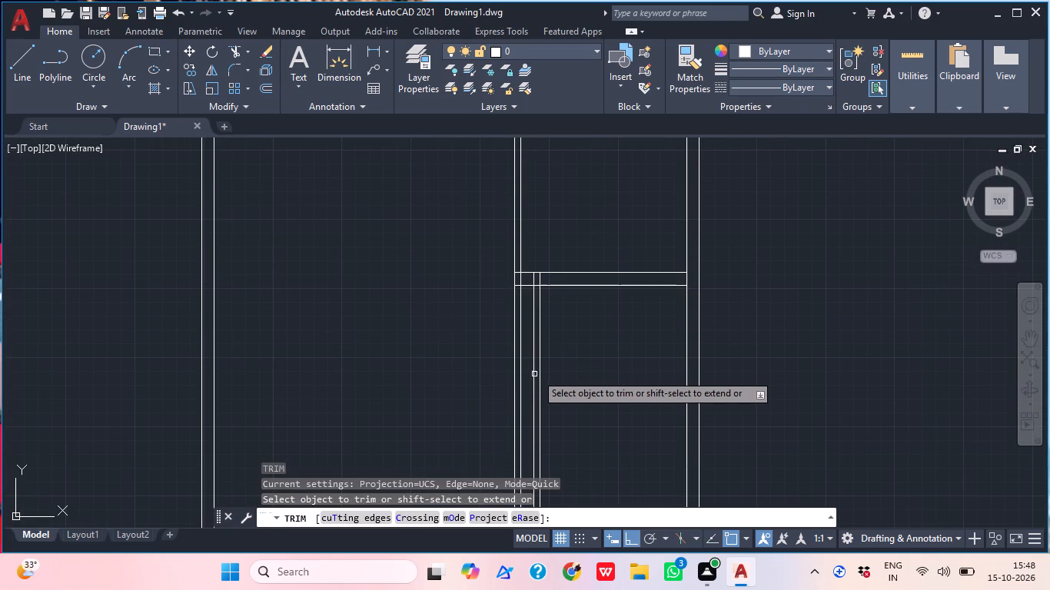
pyautogui.click(537, 369)
pyautogui.click(535, 329)
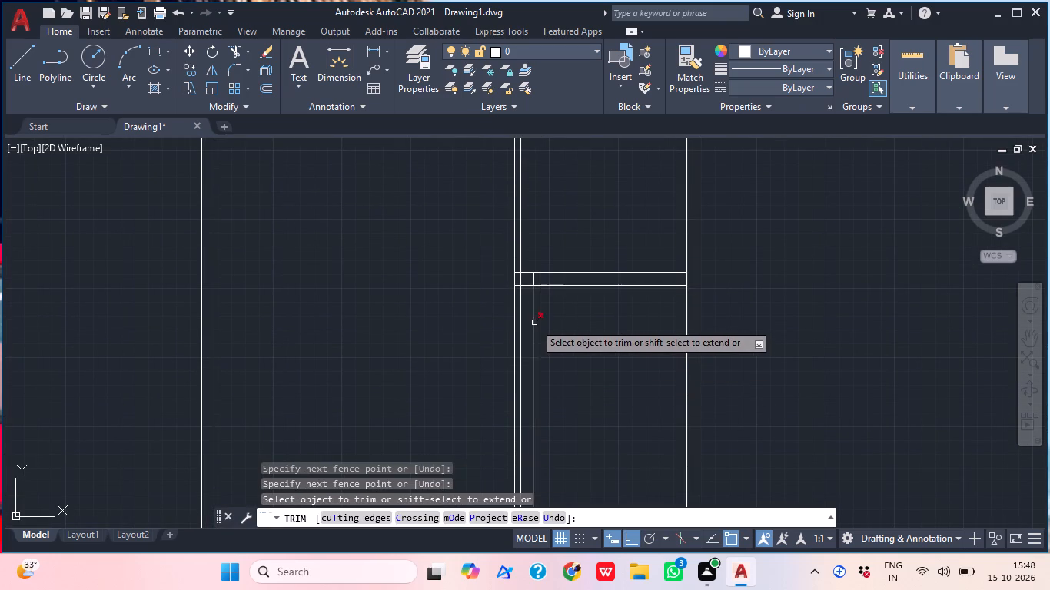
pyautogui.click(533, 317)
pyautogui.click(539, 317)
pyautogui.scroll(2, 540, 292)
pyautogui.click(563, 265)
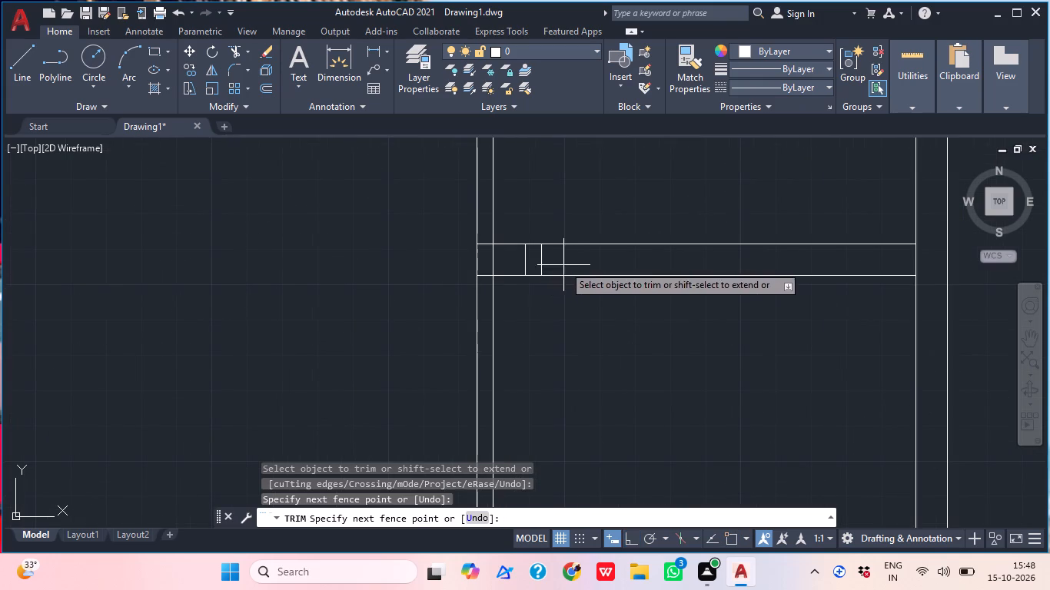
pyautogui.click(512, 264)
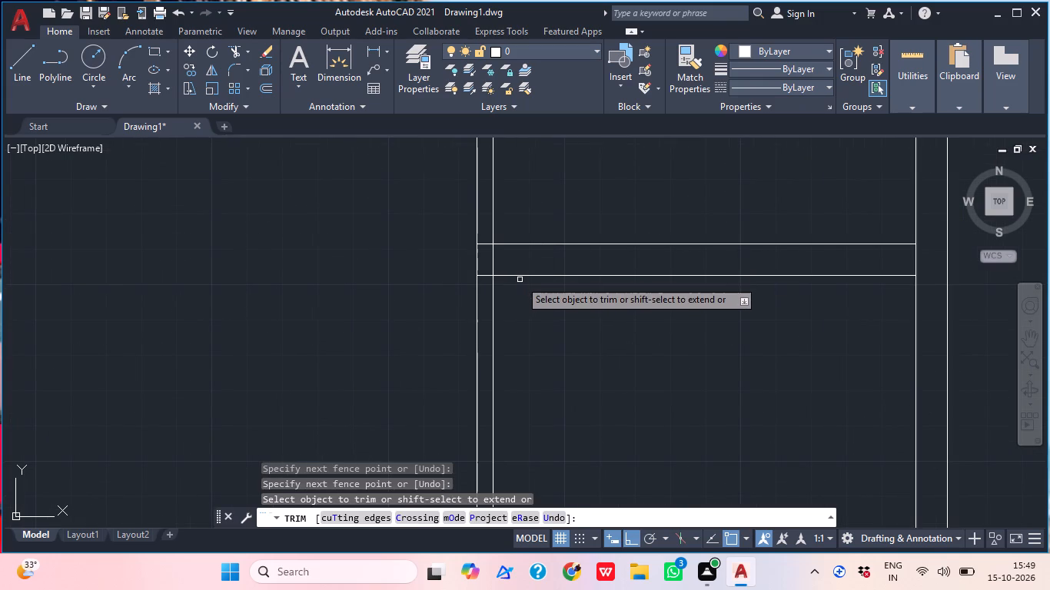
pyautogui.moveTo(560, 317); pyautogui.dragTo(583, 326, button='middle')
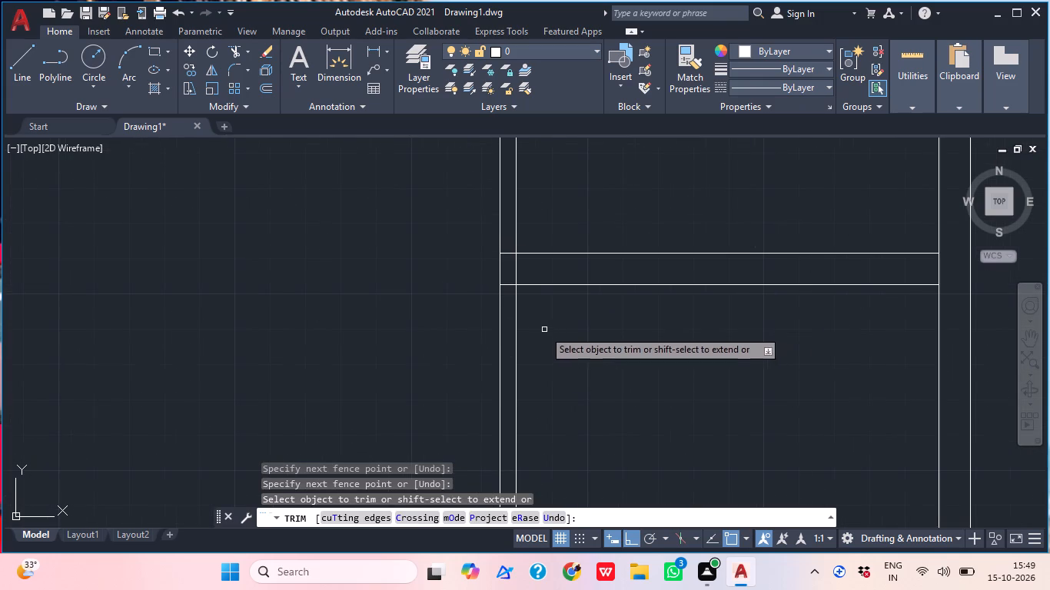
pyautogui.press('Escape')
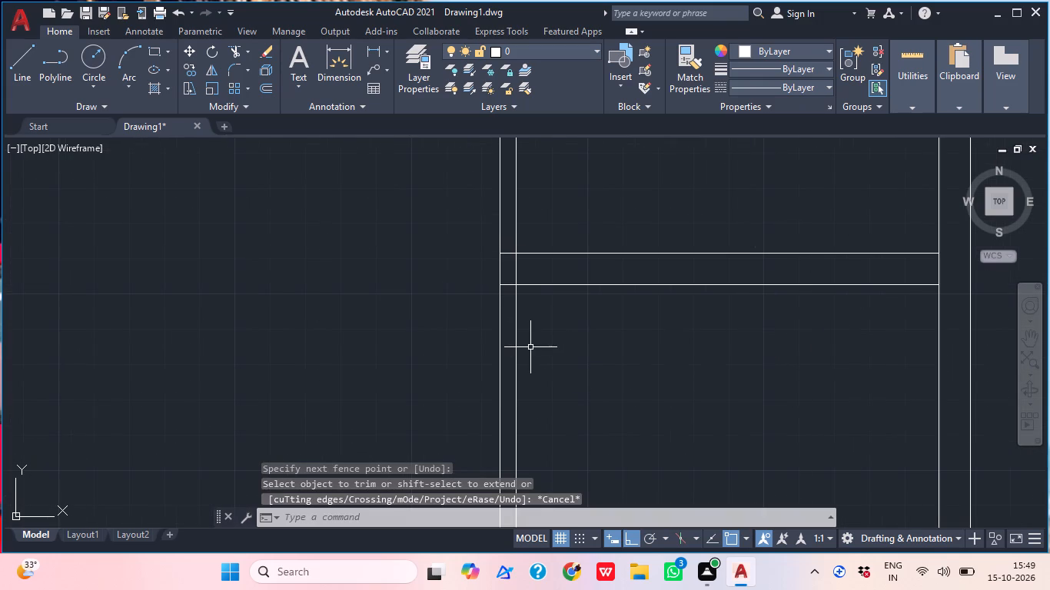
# Extend both lines of the 9" horizontal wall leftward across the plan to the outer line of the left exterior wall.
pyautogui.moveTo(562, 374); pyautogui.dragTo(586, 391, button='middle')
pyautogui.write('ex')
pyautogui.press('space')
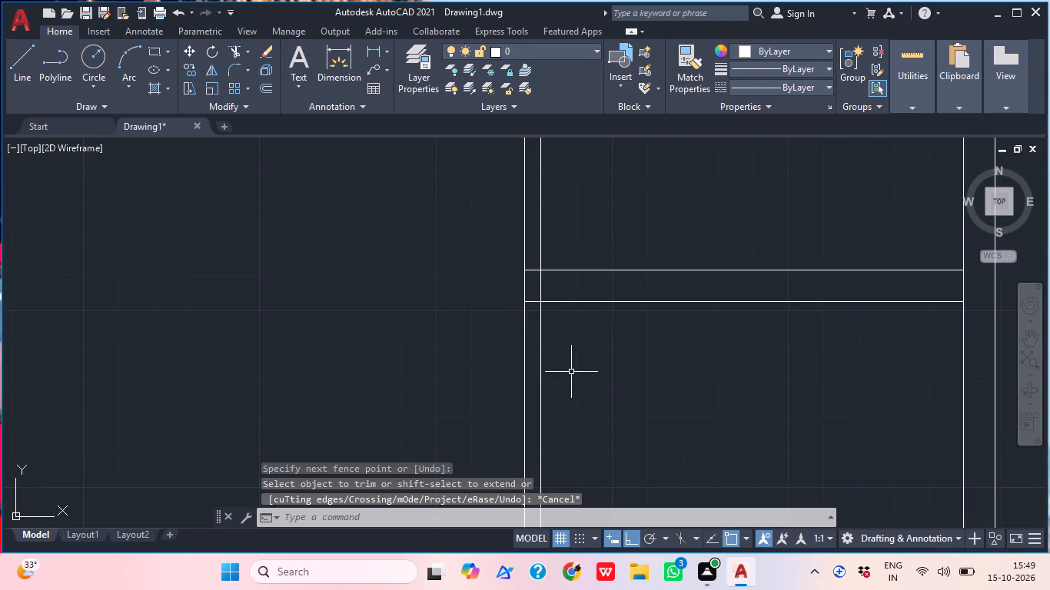
pyautogui.scroll(-2, 575, 354)
pyautogui.click(603, 366)
pyautogui.click(602, 300)
pyautogui.click(421, 342)
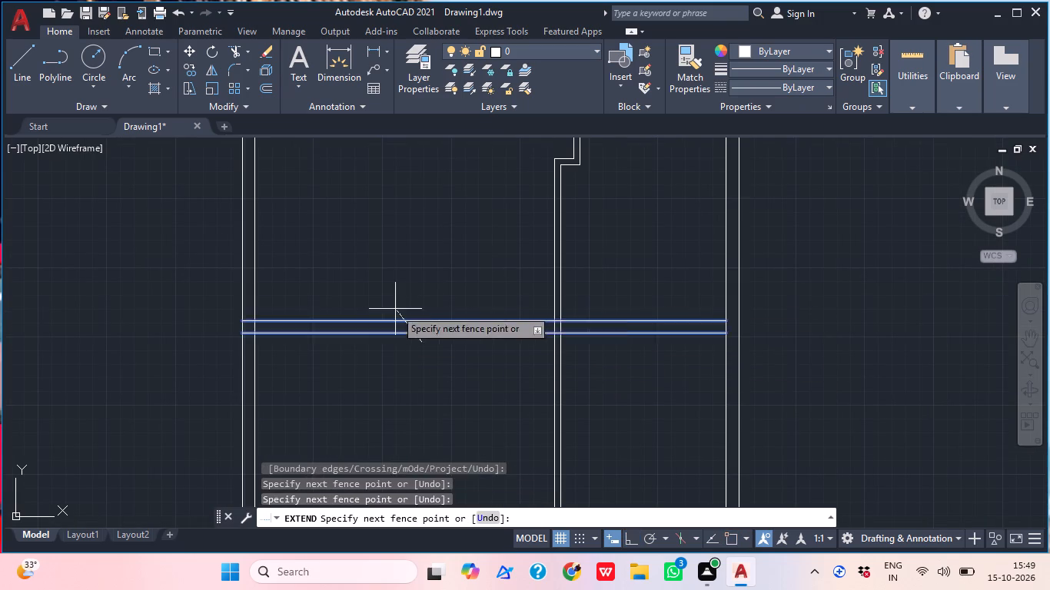
pyautogui.click(395, 309)
pyautogui.press('Escape')
# Examine the overall room layout above and below the extended 9" horizontal wall.
pyautogui.scroll(-1, 555, 366)
pyautogui.moveTo(557, 366); pyautogui.dragTo(507, 343, button='middle')
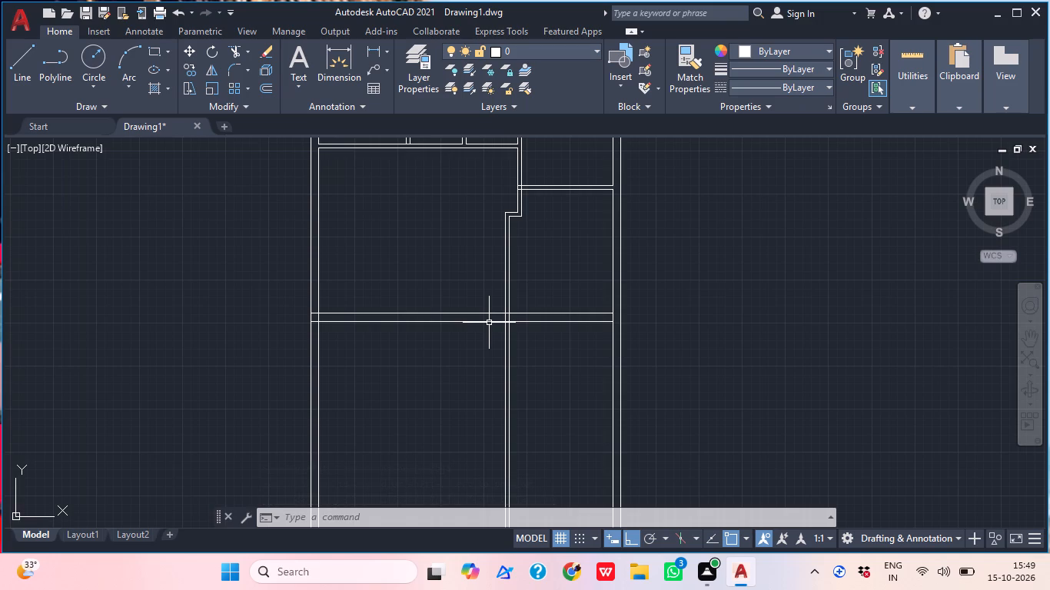
pyautogui.moveTo(527, 394); pyautogui.dragTo(504, 365, button='middle')
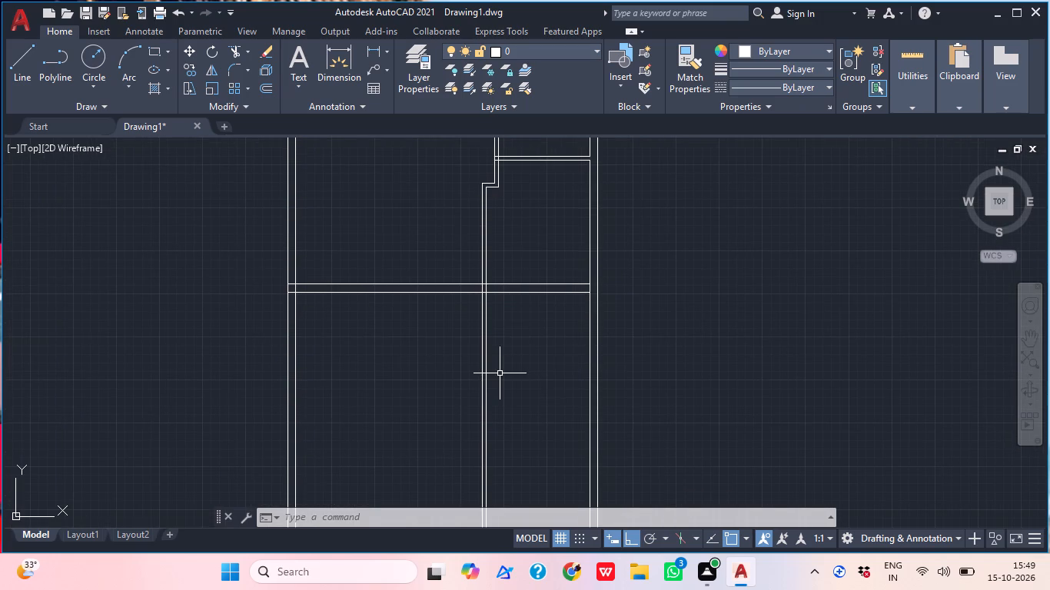
pyautogui.scroll(-1, 517, 350)
pyautogui.moveTo(538, 348); pyautogui.dragTo(514, 405, button='middle')
pyautogui.scroll(1, 518, 334)
pyautogui.moveTo(519, 335); pyautogui.dragTo(512, 360, button='middle')
pyautogui.scroll(-1, 516, 350)
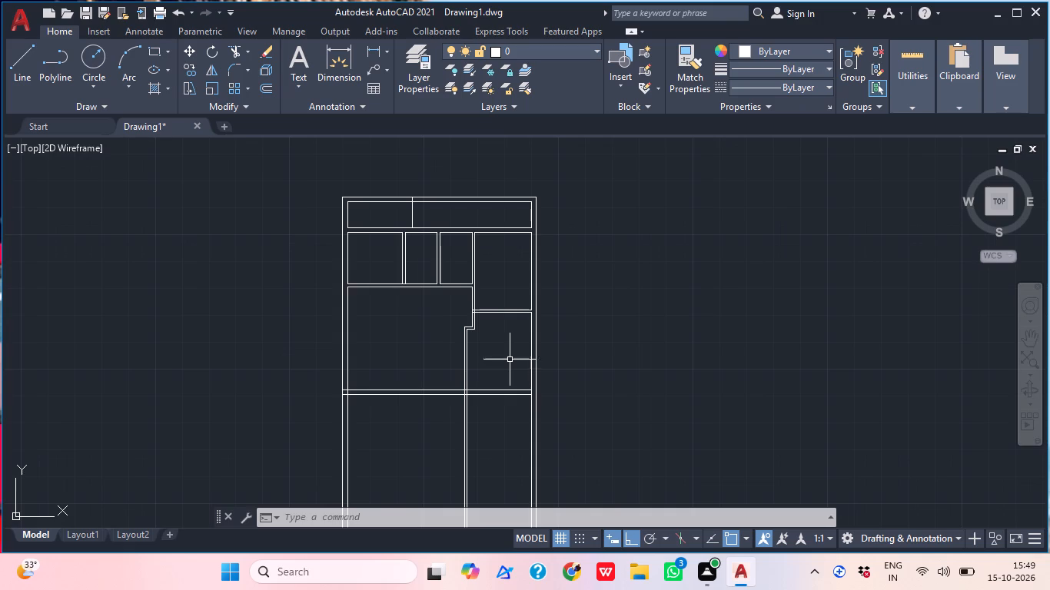
pyautogui.moveTo(500, 438); pyautogui.dragTo(521, 384, button='middle')
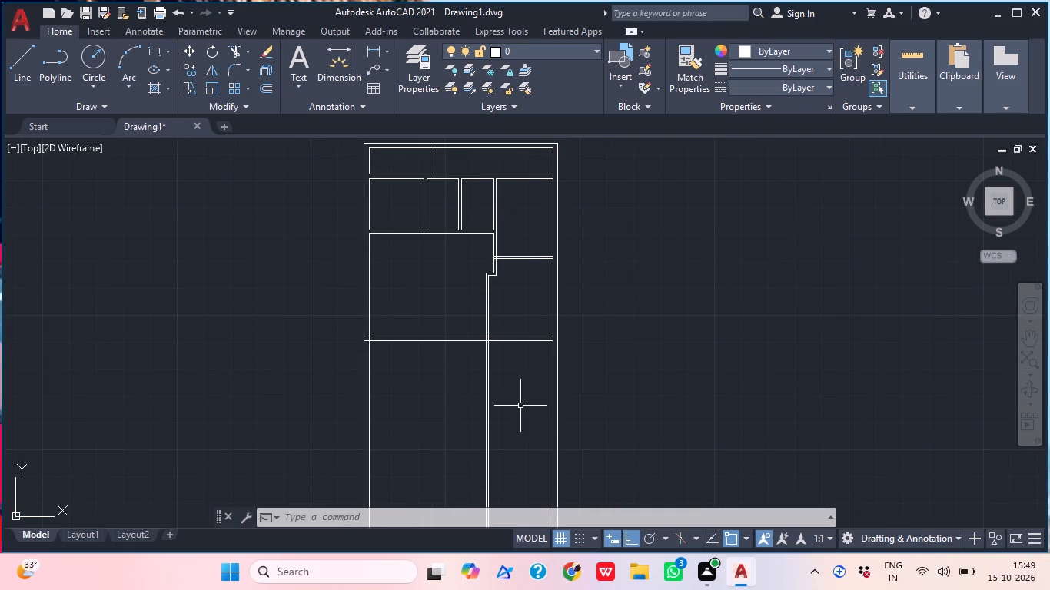
pyautogui.moveTo(539, 459); pyautogui.dragTo(527, 409, button='middle')
pyautogui.scroll(2, 529, 350)
pyautogui.moveTo(529, 346); pyautogui.dragTo(488, 431, button='middle')
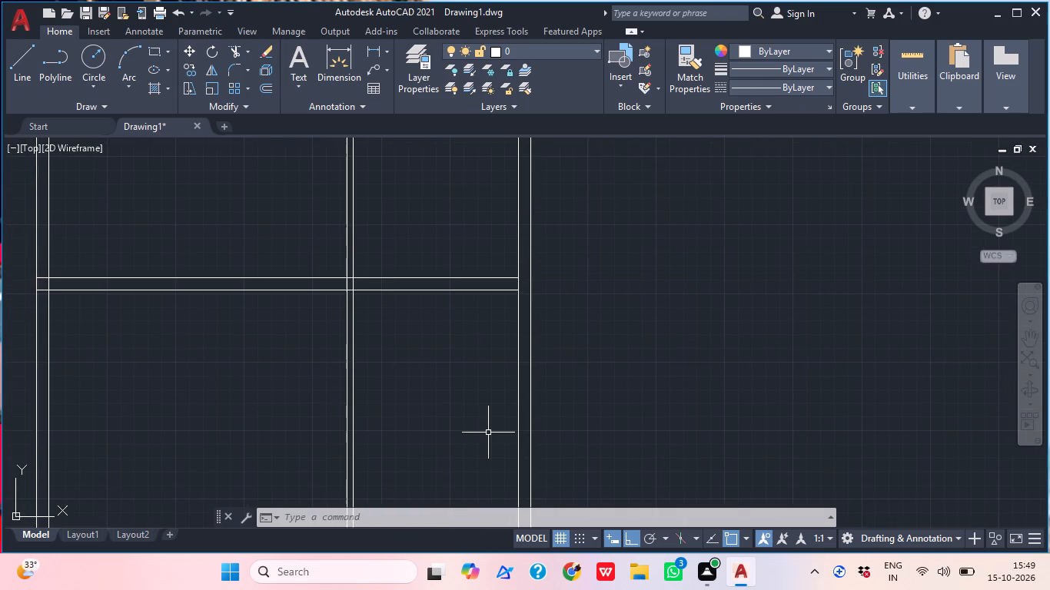
pyautogui.moveTo(477, 454); pyautogui.dragTo(516, 466, button='middle')
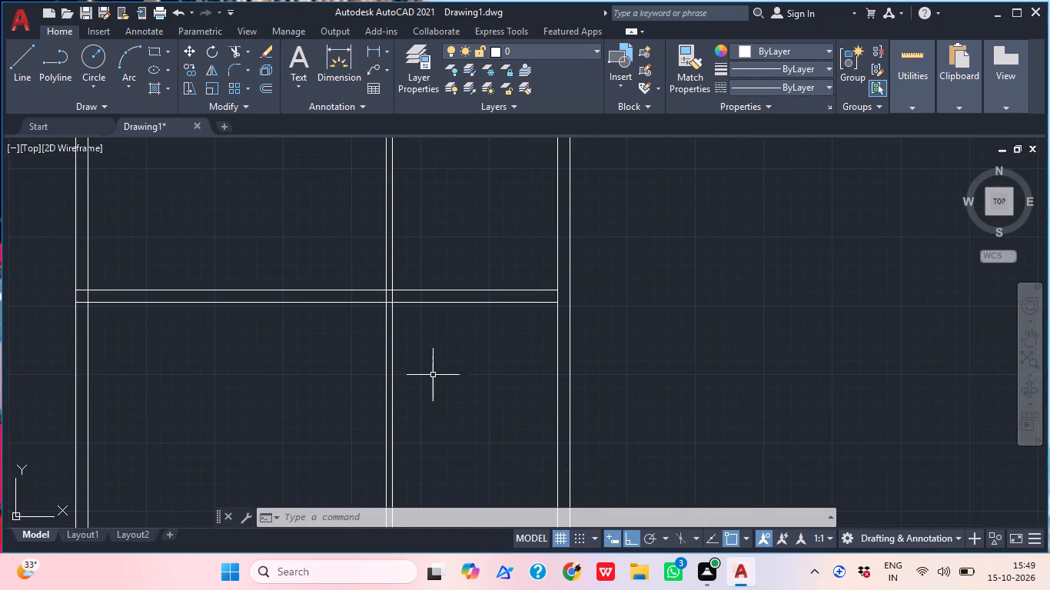
# Trim the left line of the vertical partition below the 9" horizontal wall.
pyautogui.moveTo(429, 370); pyautogui.dragTo(457, 391, button='middle')
pyautogui.write('tr')
pyautogui.press('space')
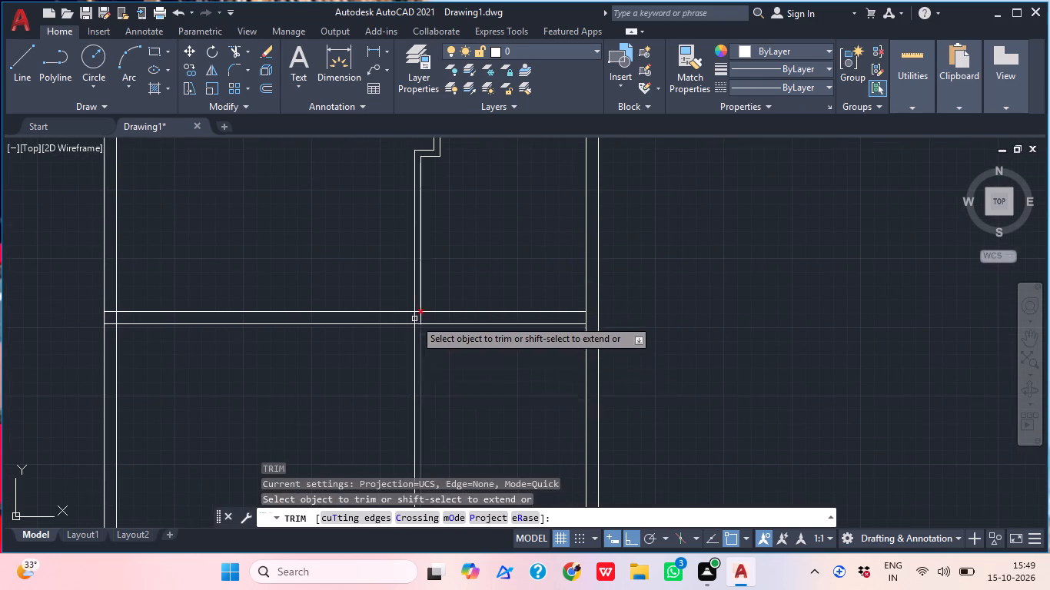
pyautogui.scroll(1, 413, 315)
pyautogui.click(414, 361)
pyautogui.moveTo(598, 393); pyautogui.dragTo(577, 365, button='middle')
pyautogui.scroll(1, 598, 393)
pyautogui.press('Escape')
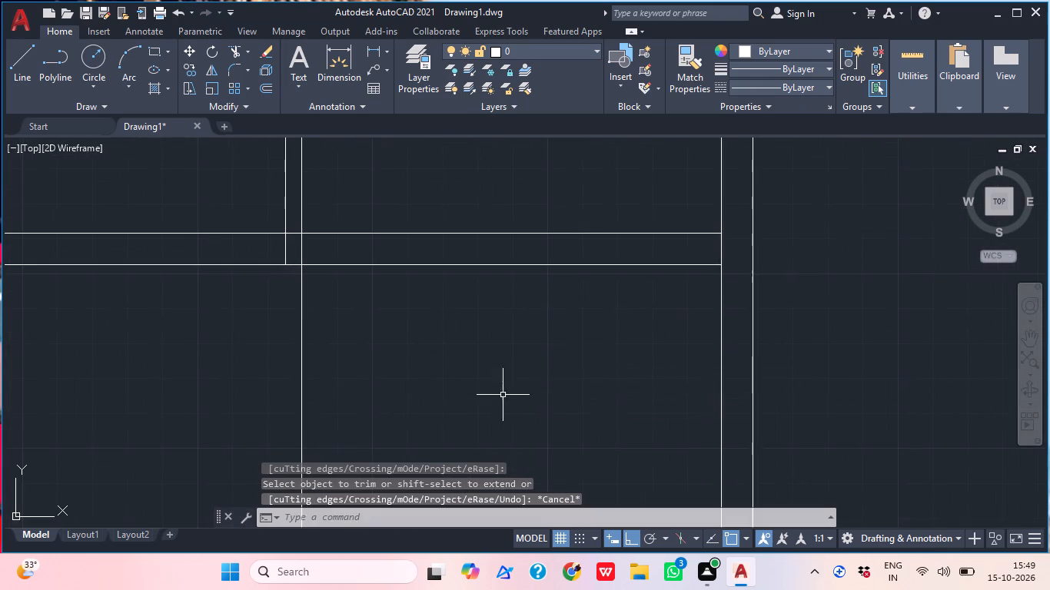
# Offset the vertical partition's right line 9" to the left to form a 9" wall below the horizontal wall.
pyautogui.moveTo(503, 395); pyautogui.dragTo(604, 433, button='middle')
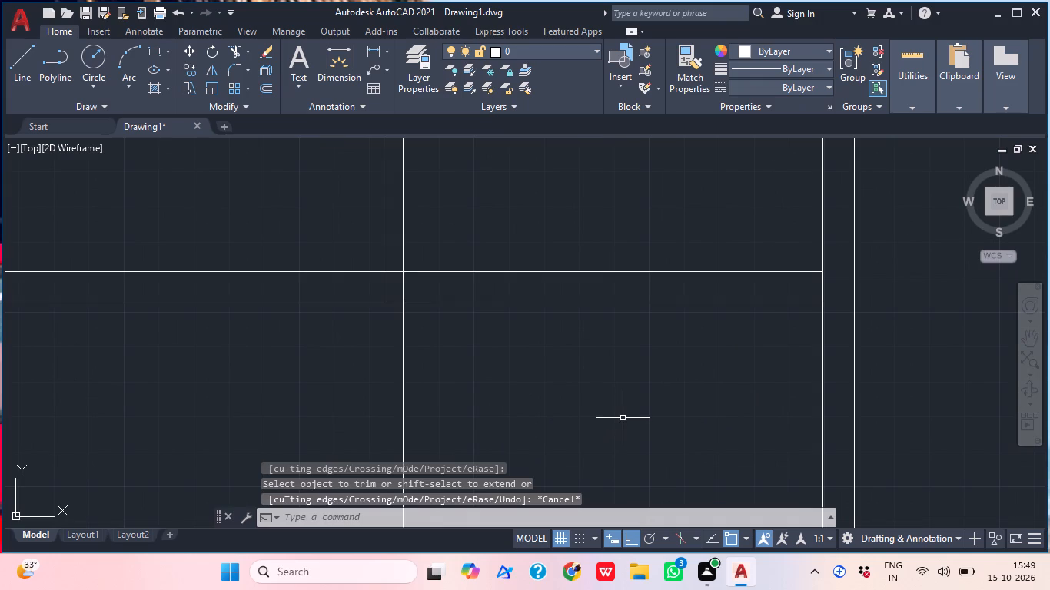
pyautogui.press('o')
pyautogui.press('space')
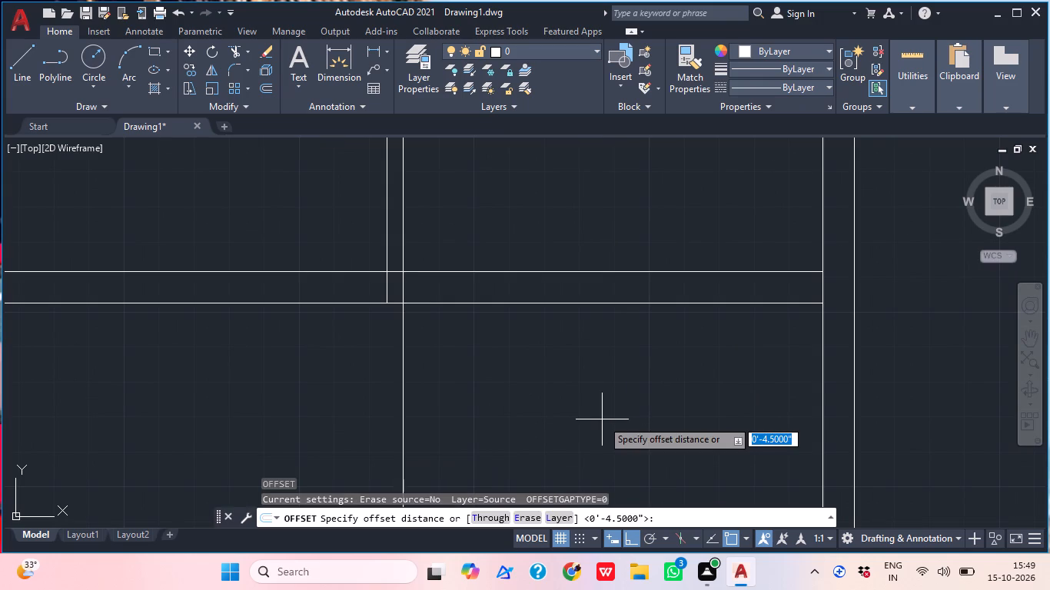
pyautogui.press('8')
pyautogui.press('BackSpace')
pyautogui.write('9"')
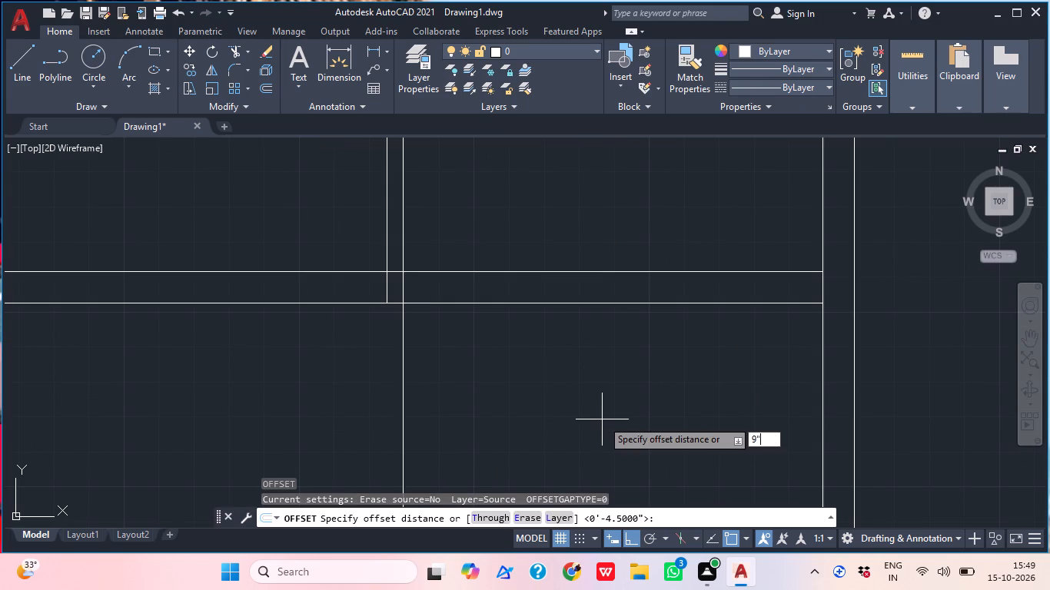
pyautogui.press('Return')
pyautogui.click(403, 379)
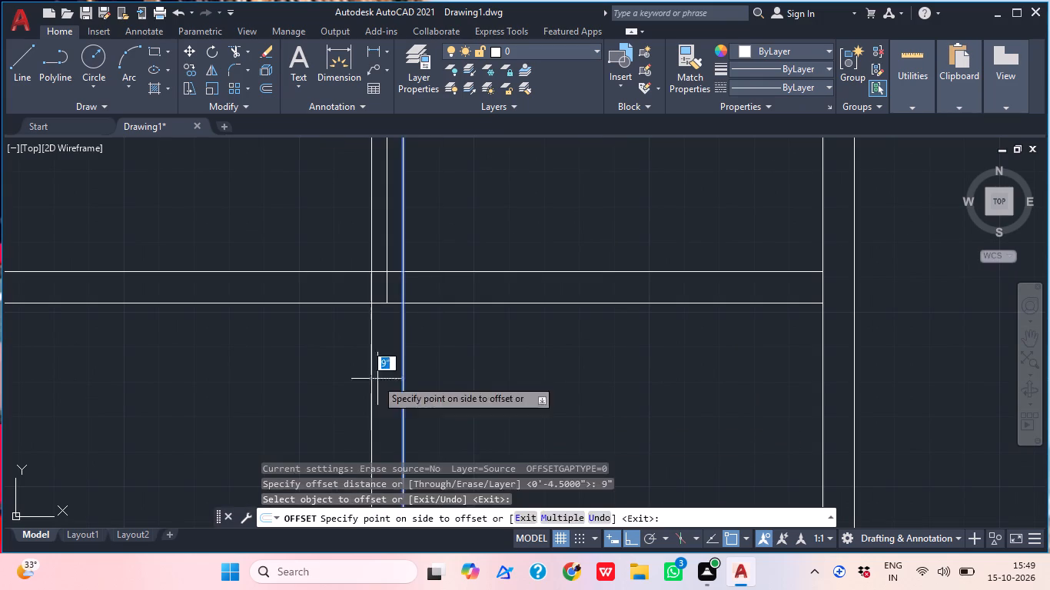
pyautogui.click(353, 383)
pyautogui.scroll(-1, 381, 389)
pyautogui.moveTo(399, 403); pyautogui.dragTo(482, 500, button='middle')
pyautogui.press('Escape')
# Trim the newly offset vertical line above the 9" horizontal wall.
pyautogui.press('t')
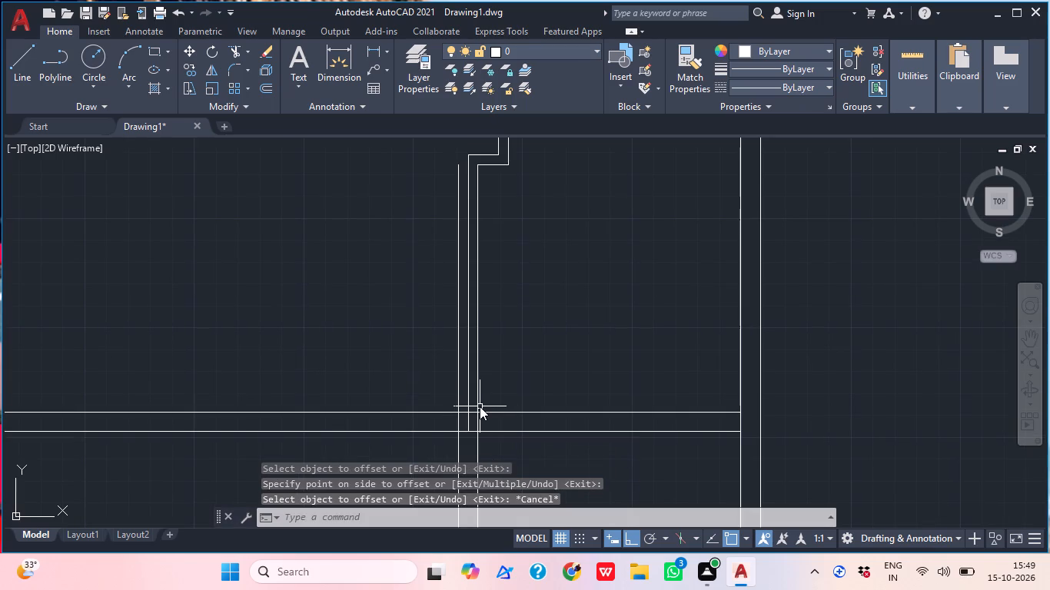
pyautogui.press('space')
pyautogui.press('Escape')
pyautogui.write('tr')
pyautogui.press('space')
pyautogui.scroll(1, 452, 390)
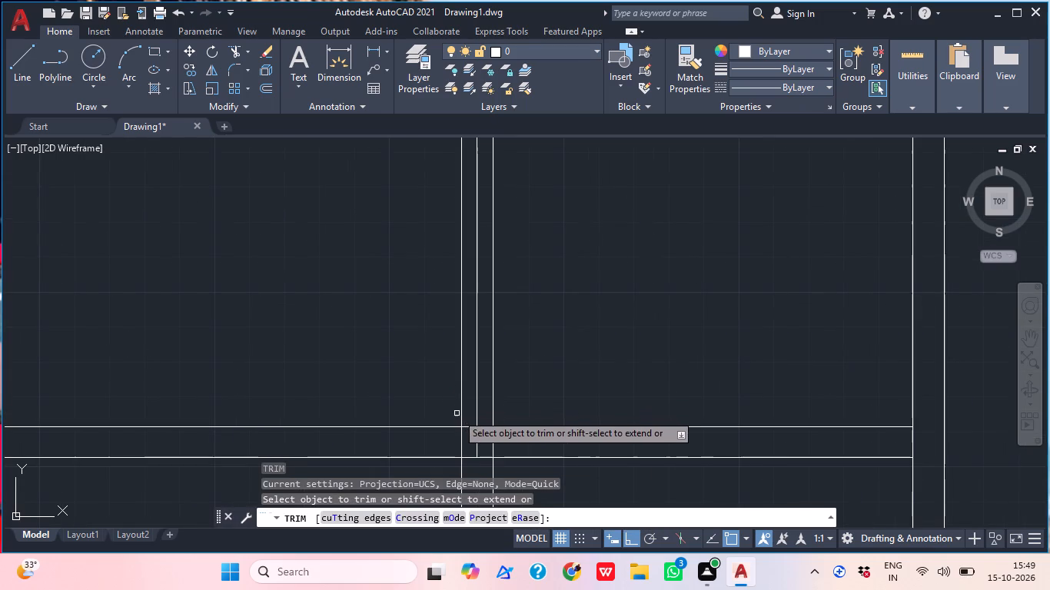
pyautogui.click(457, 413)
pyautogui.click(464, 406)
pyautogui.scroll(-3, 473, 374)
pyautogui.moveTo(539, 442); pyautogui.dragTo(500, 368, button='middle')
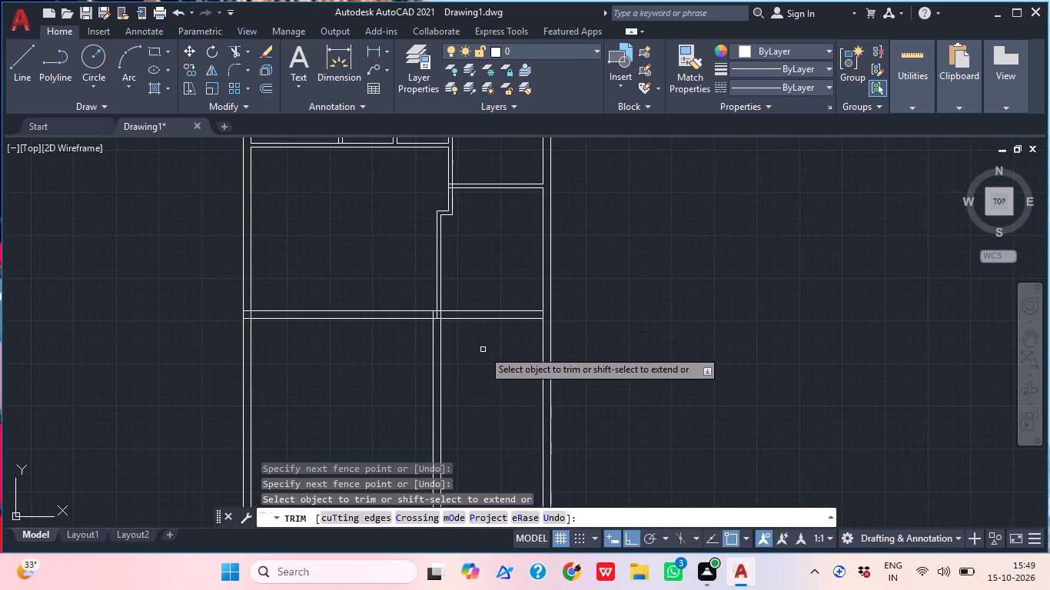
pyautogui.press('Escape')
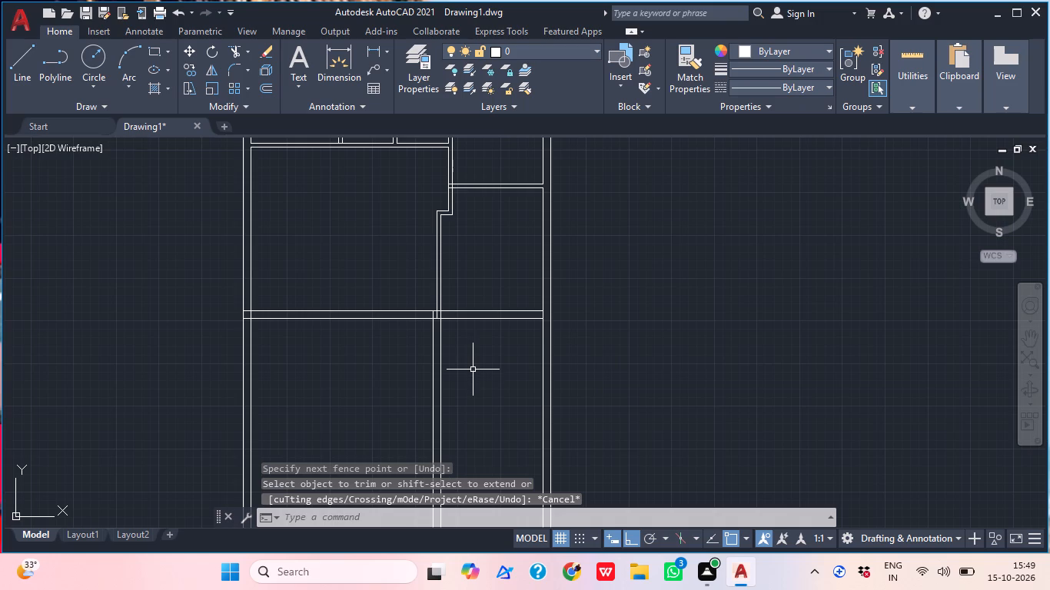
# Offset the lower line of the 9" horizontal wall 16' downward.
pyautogui.write('o')
pyautogui.press('space')
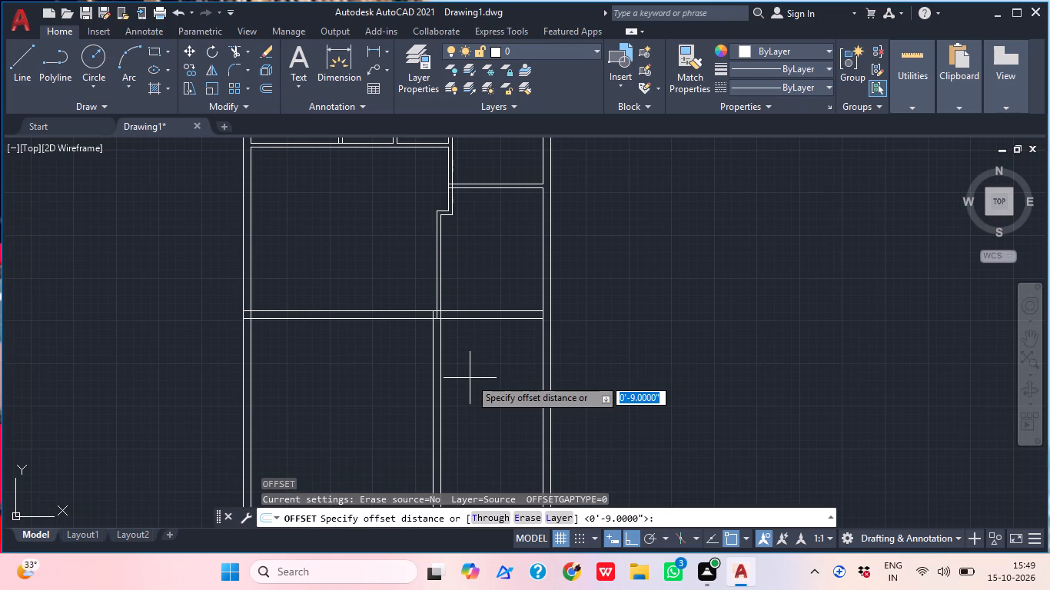
pyautogui.write("16'")
pyautogui.press('Return')
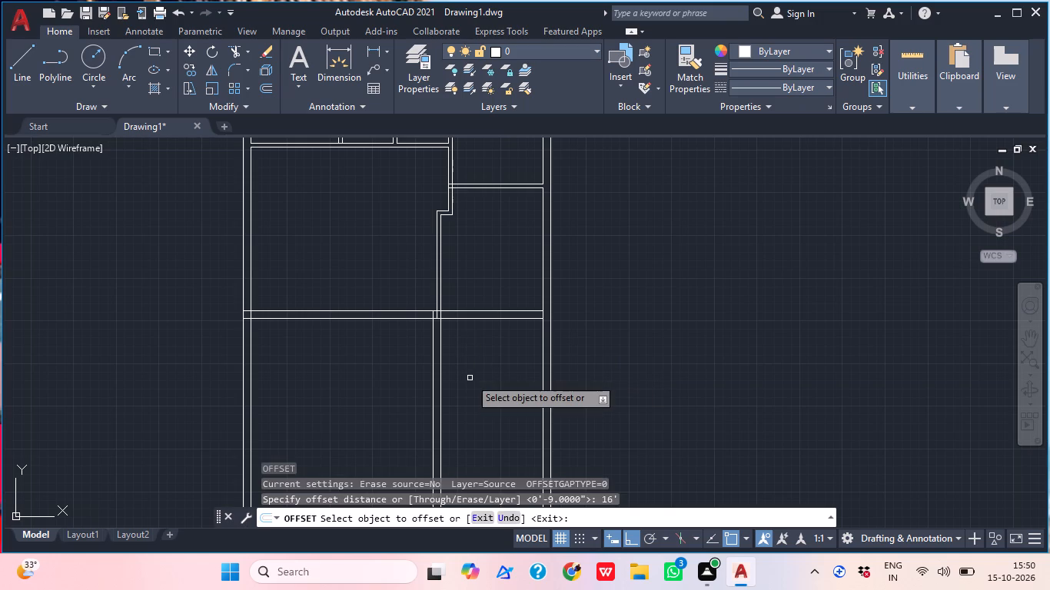
pyautogui.click(507, 317)
pyautogui.moveTo(491, 428); pyautogui.dragTo(540, 291, button='middle')
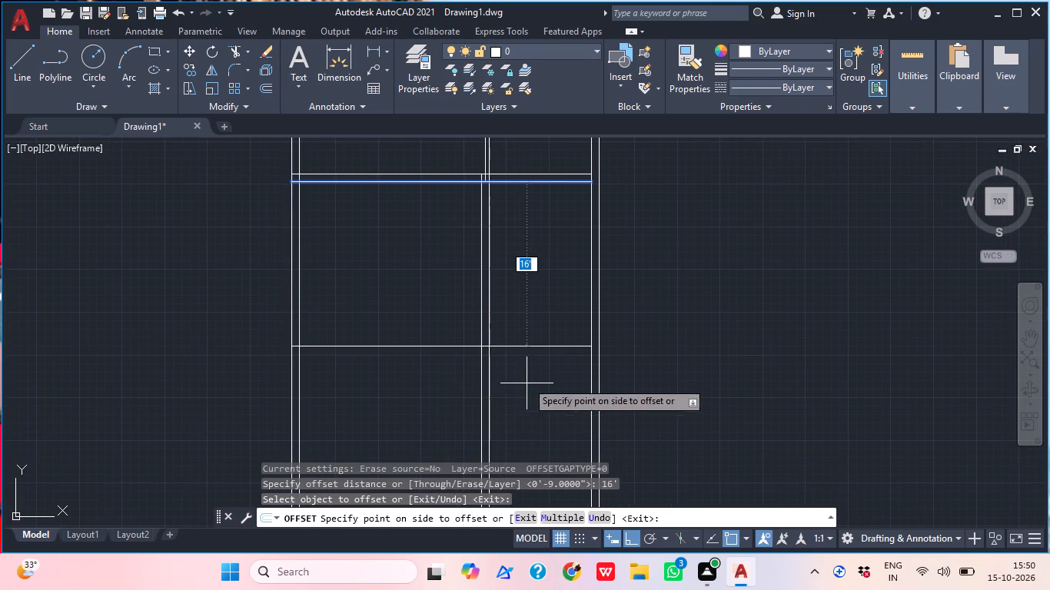
pyautogui.click(525, 386)
pyautogui.moveTo(613, 332); pyautogui.dragTo(551, 505, button='middle')
pyautogui.scroll(-1, 552, 505)
pyautogui.scroll(1, 477, 317)
pyautogui.moveTo(477, 336); pyautogui.dragTo(493, 194, button='middle')
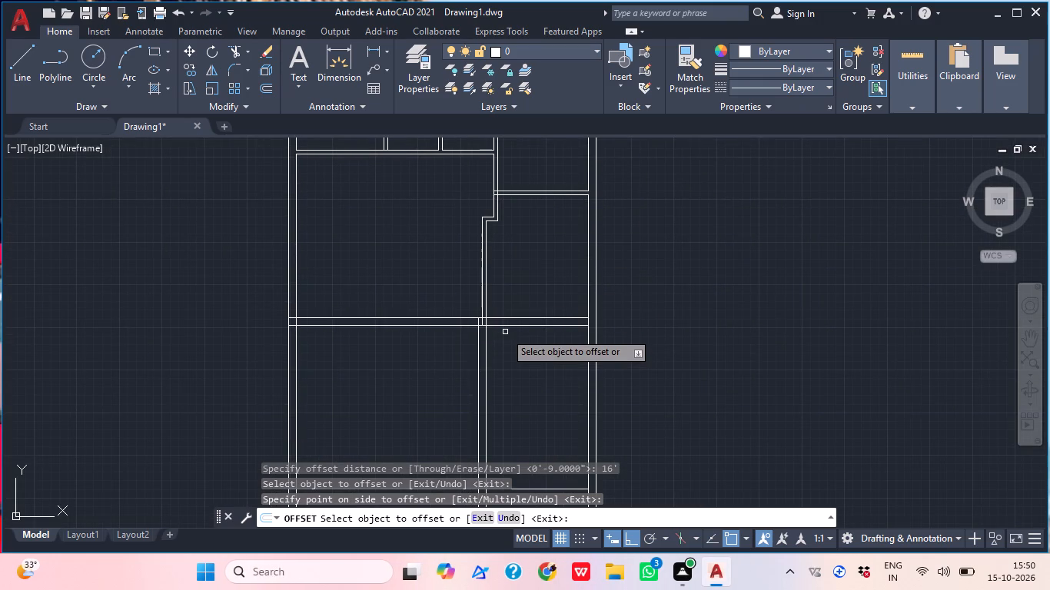
pyautogui.moveTo(531, 356); pyautogui.dragTo(489, 264, button='middle')
pyautogui.press('Escape')
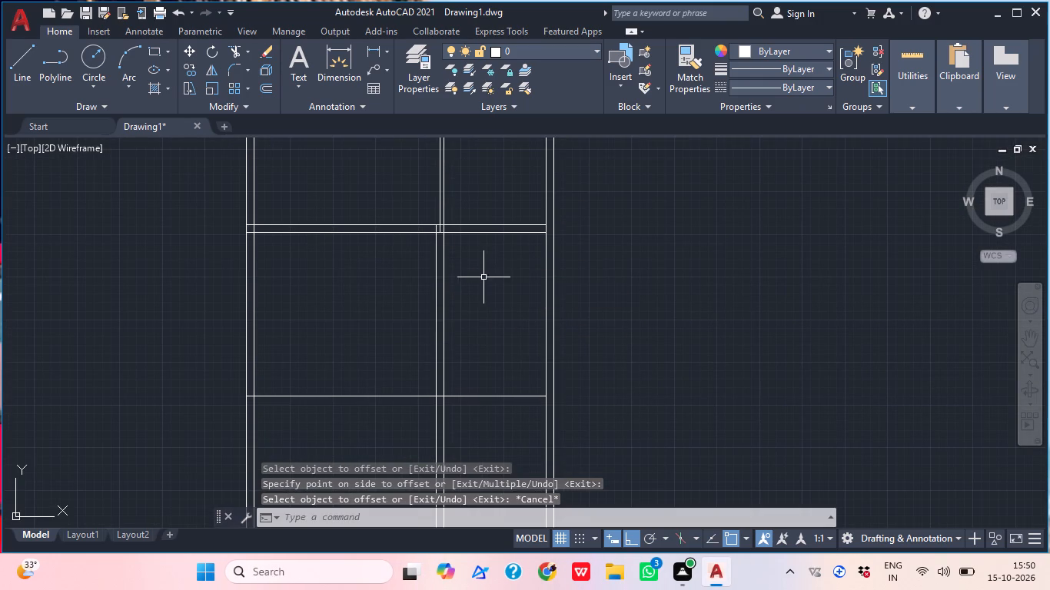
# Offset the new lower horizontal line 9" downward to form the bottom wall.
pyautogui.press('o')
pyautogui.press('space')
pyautogui.write('9')
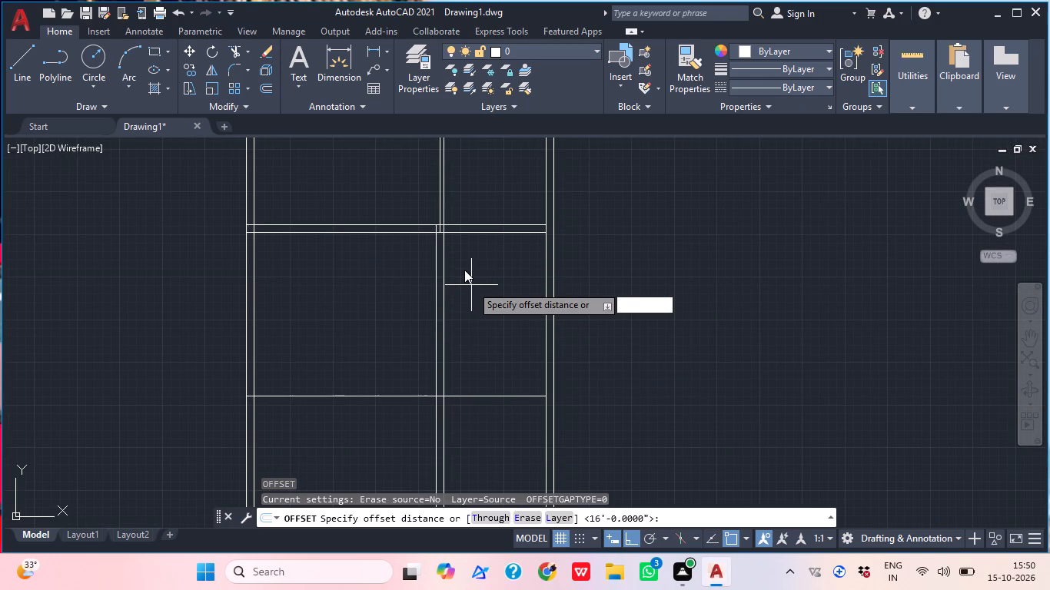
pyautogui.hotkey('shift', '"')
pyautogui.press('Return')
pyautogui.click(480, 399)
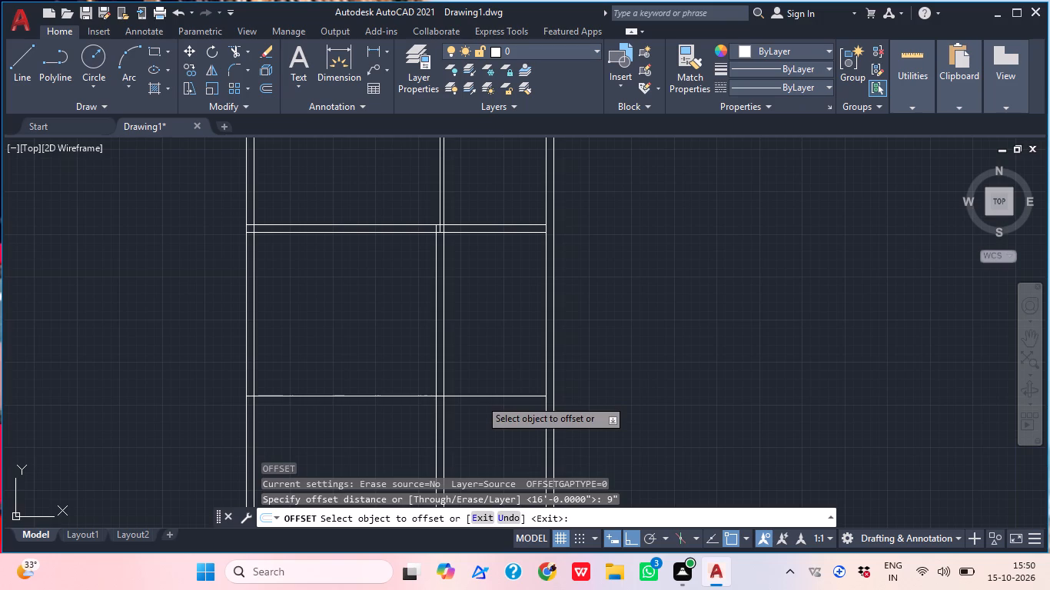
pyautogui.click(478, 411)
pyautogui.moveTo(506, 402); pyautogui.dragTo(603, 386, button='middle')
pyautogui.press('Escape')
pyautogui.moveTo(542, 393); pyautogui.dragTo(533, 350, button='middle')
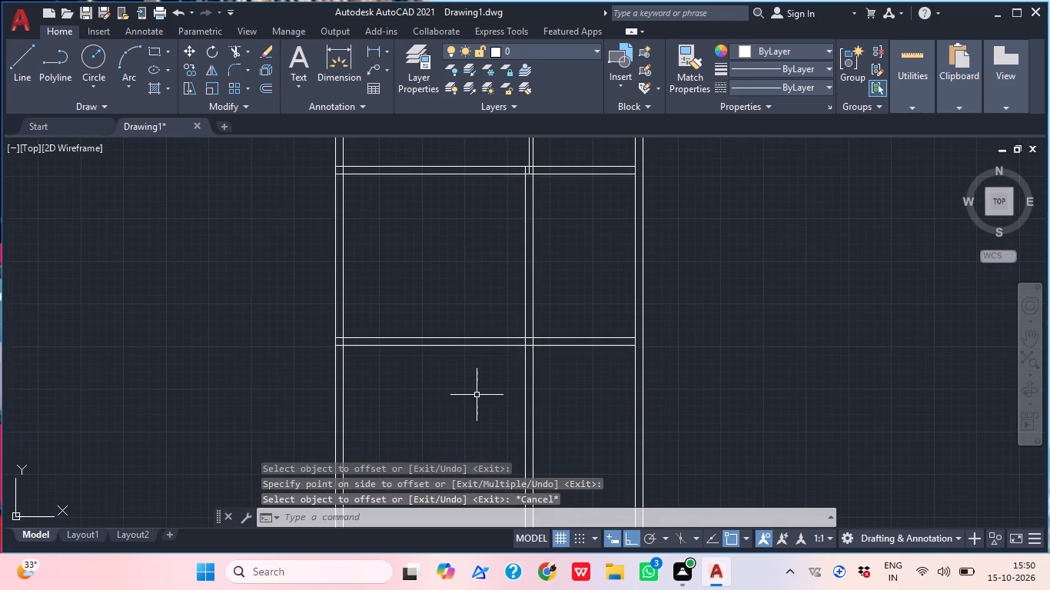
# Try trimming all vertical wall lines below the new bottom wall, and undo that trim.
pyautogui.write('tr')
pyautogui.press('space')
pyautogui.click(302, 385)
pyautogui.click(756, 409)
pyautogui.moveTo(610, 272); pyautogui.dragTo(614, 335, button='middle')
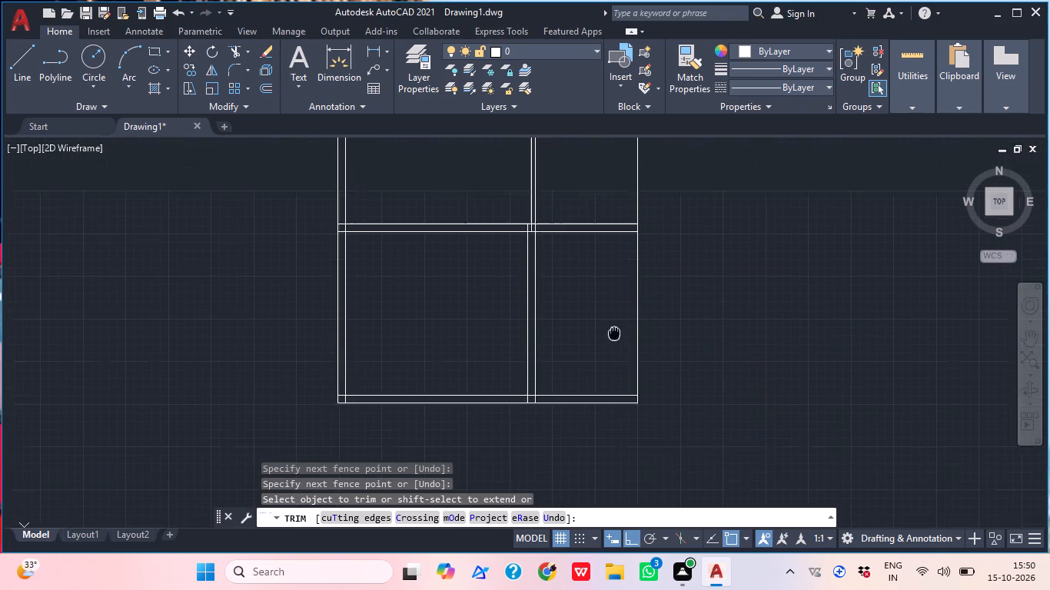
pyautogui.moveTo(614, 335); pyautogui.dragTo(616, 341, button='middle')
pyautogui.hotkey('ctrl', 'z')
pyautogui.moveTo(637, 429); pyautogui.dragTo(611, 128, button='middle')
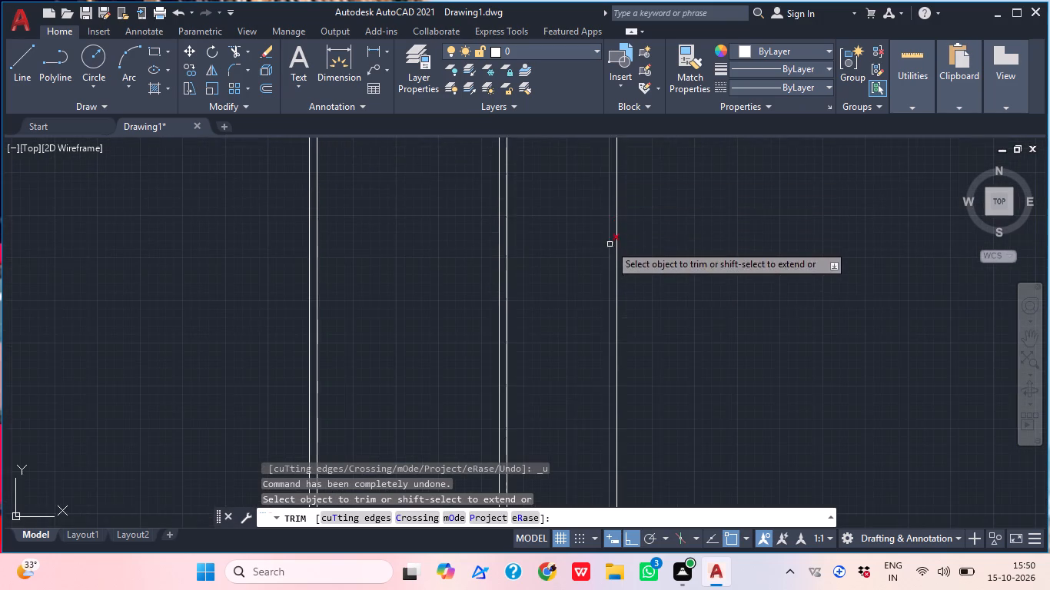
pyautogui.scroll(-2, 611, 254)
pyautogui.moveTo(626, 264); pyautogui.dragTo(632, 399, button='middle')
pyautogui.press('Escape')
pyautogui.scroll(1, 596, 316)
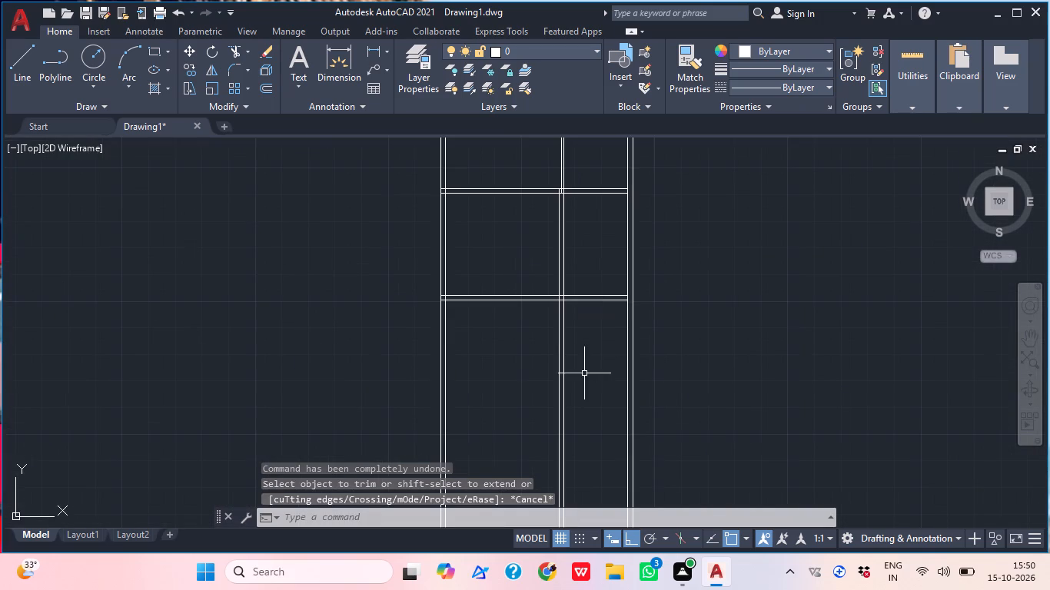
# Extend both bottom wall lines to the outer line of the right exterior wall.
pyautogui.press('e')
pyautogui.press('x')
pyautogui.press('space')
pyautogui.click(606, 302)
pyautogui.click(610, 277)
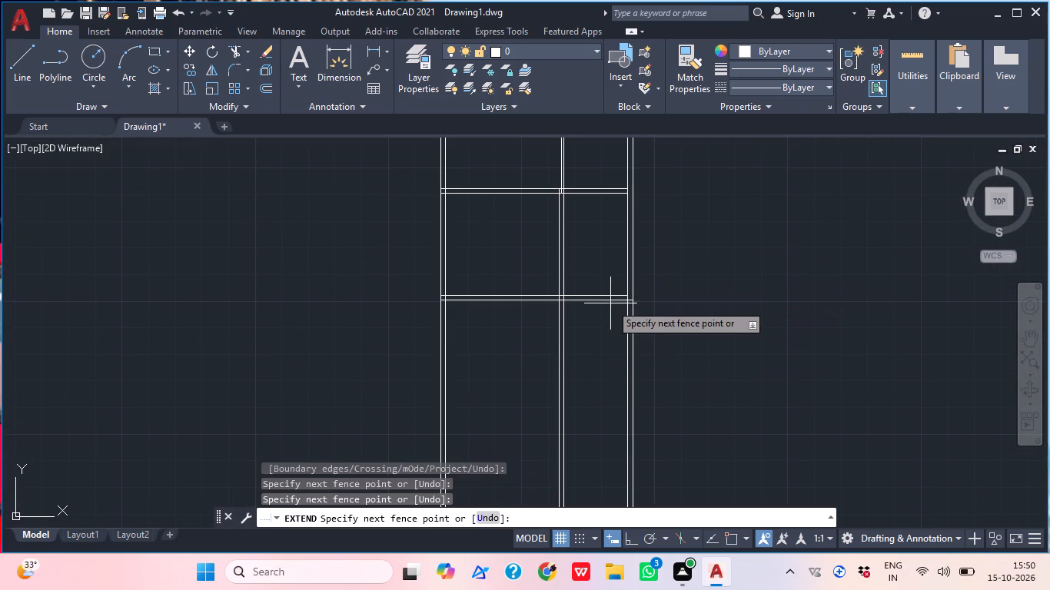
pyautogui.click(610, 307)
pyautogui.press('Escape')
# Trim all vertical wall lines projecting below the bottom wall.
pyautogui.press('t')
pyautogui.press('r')
pyautogui.press('space')
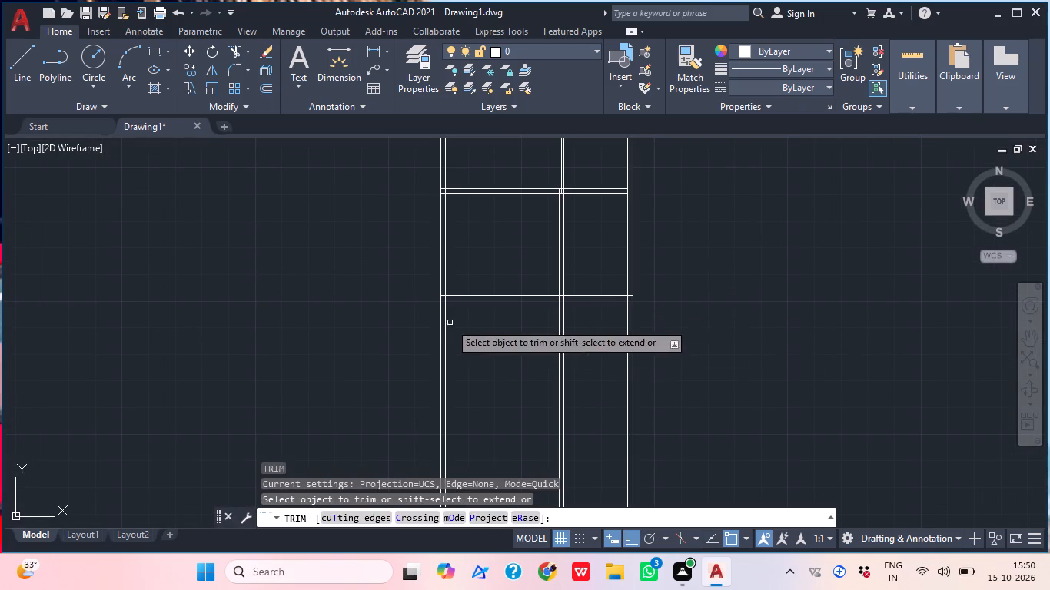
pyautogui.click(420, 337)
pyautogui.click(766, 346)
pyautogui.press('Escape')
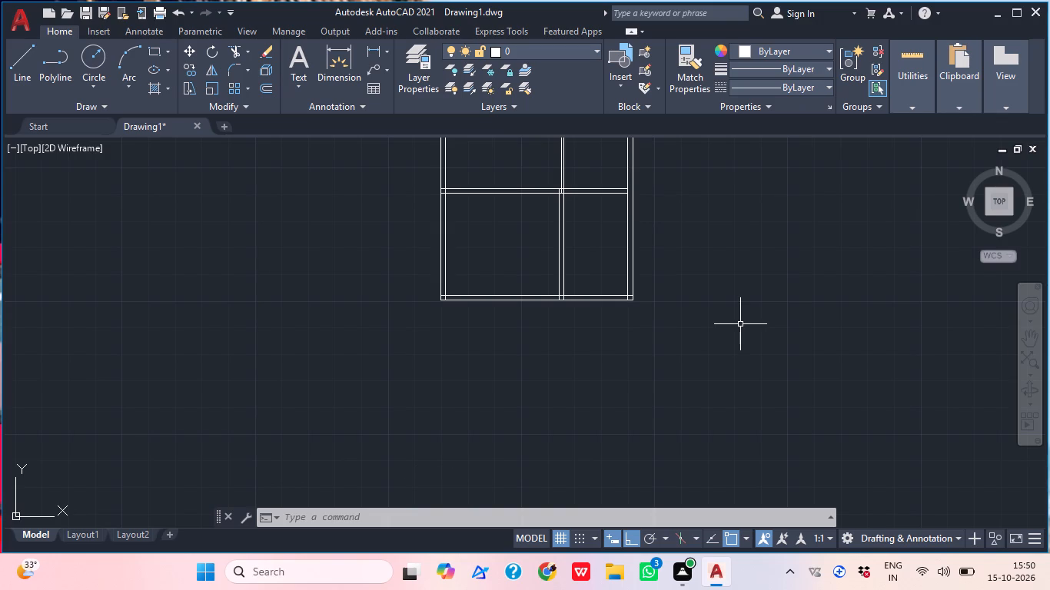
# Examine the overall floor plan and the rooms above the bottom wall.
pyautogui.scroll(-1, 767, 283)
pyautogui.moveTo(766, 274); pyautogui.dragTo(766, 303, button='middle')
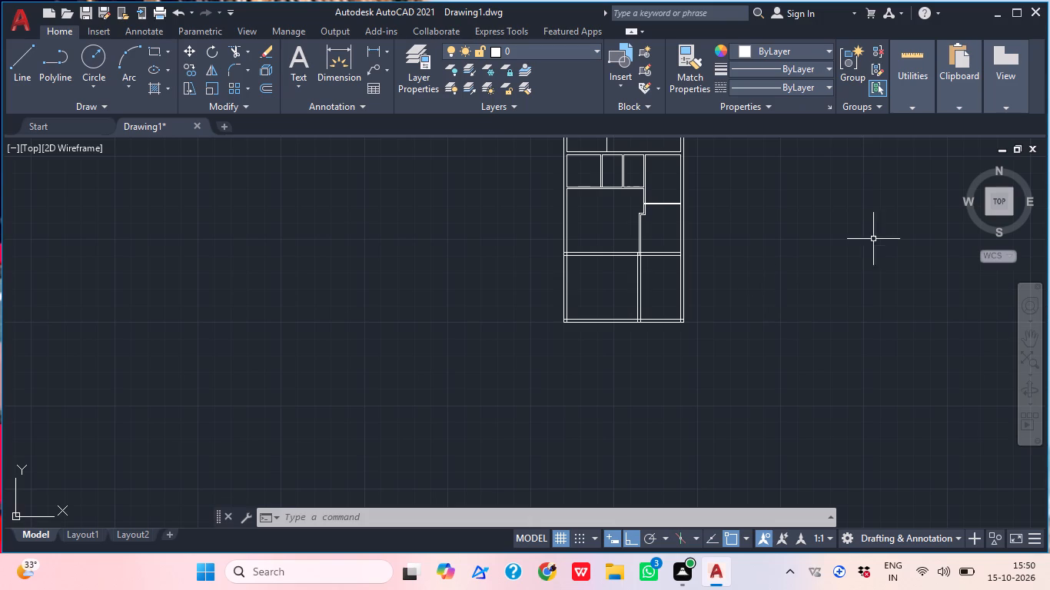
pyautogui.moveTo(772, 340); pyautogui.dragTo(746, 376, button='middle')
pyautogui.scroll(-1, 756, 368)
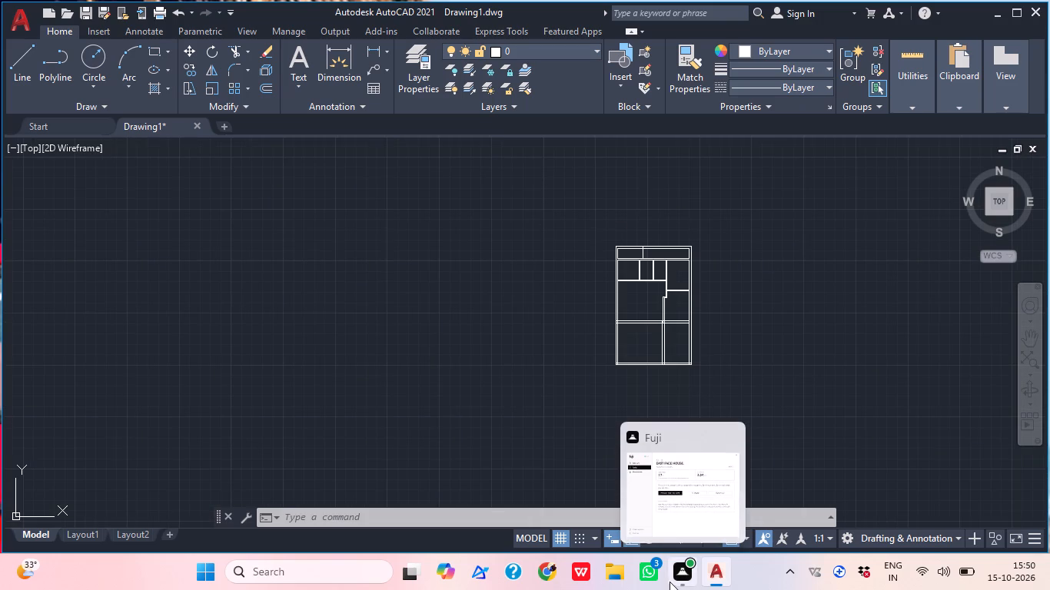
pyautogui.scroll(3, 723, 336)
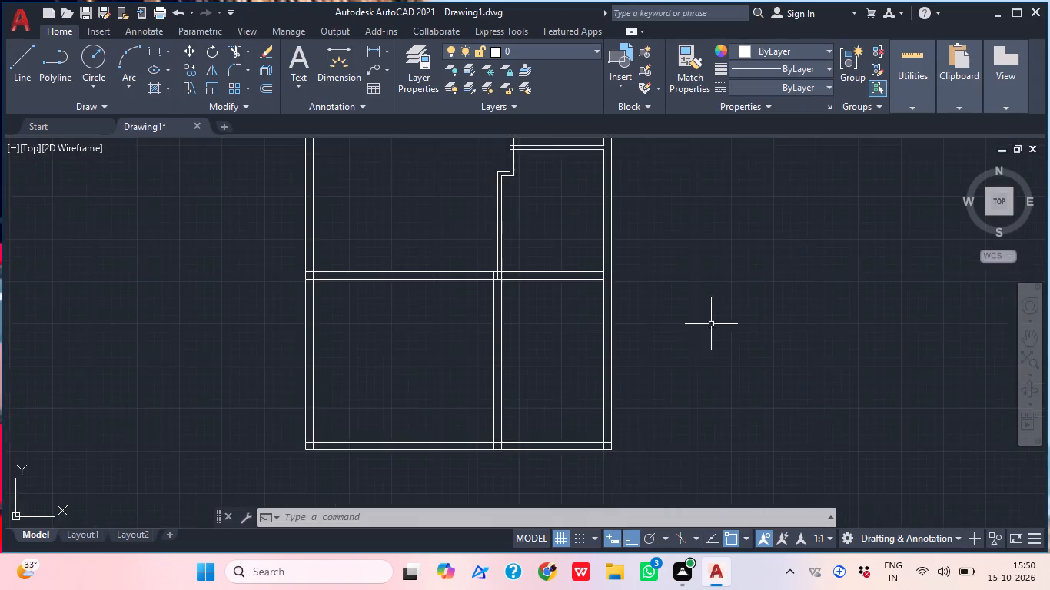
pyautogui.moveTo(706, 317); pyautogui.dragTo(676, 394, button='middle')
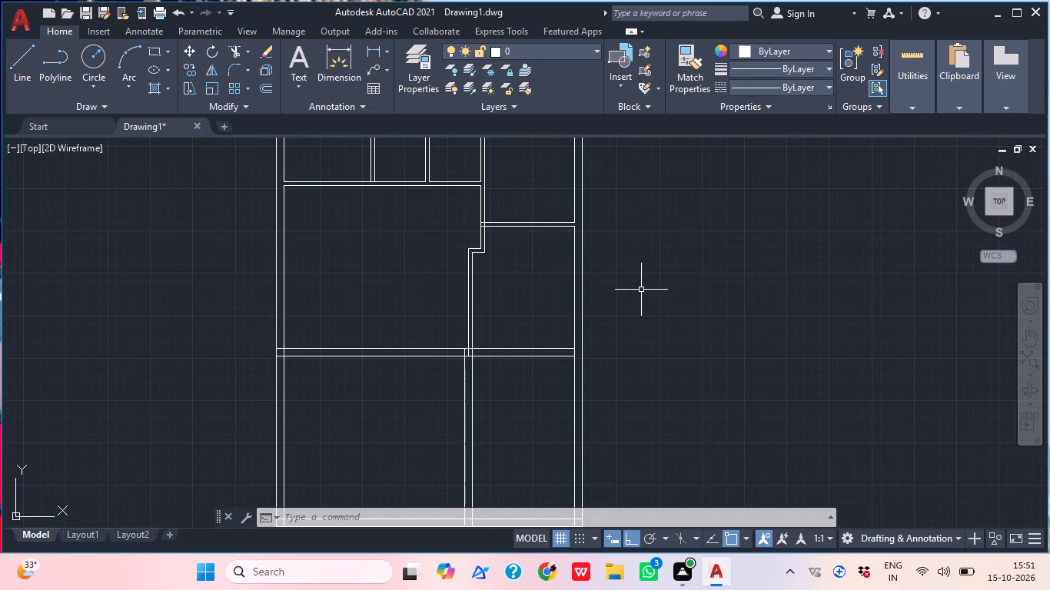
pyautogui.moveTo(635, 337); pyautogui.dragTo(603, 418, button='middle')
pyautogui.moveTo(664, 350); pyautogui.dragTo(689, 341, button='middle')
# Trim the upper partition's left line where it crosses the 9" horizontal wall.
pyautogui.scroll(3, 525, 379)
pyautogui.moveTo(452, 453); pyautogui.dragTo(493, 404, button='middle')
pyautogui.scroll(1, 454, 412)
pyautogui.moveTo(428, 424); pyautogui.dragTo(506, 437, button='middle')
pyautogui.press('t')
pyautogui.write('r')
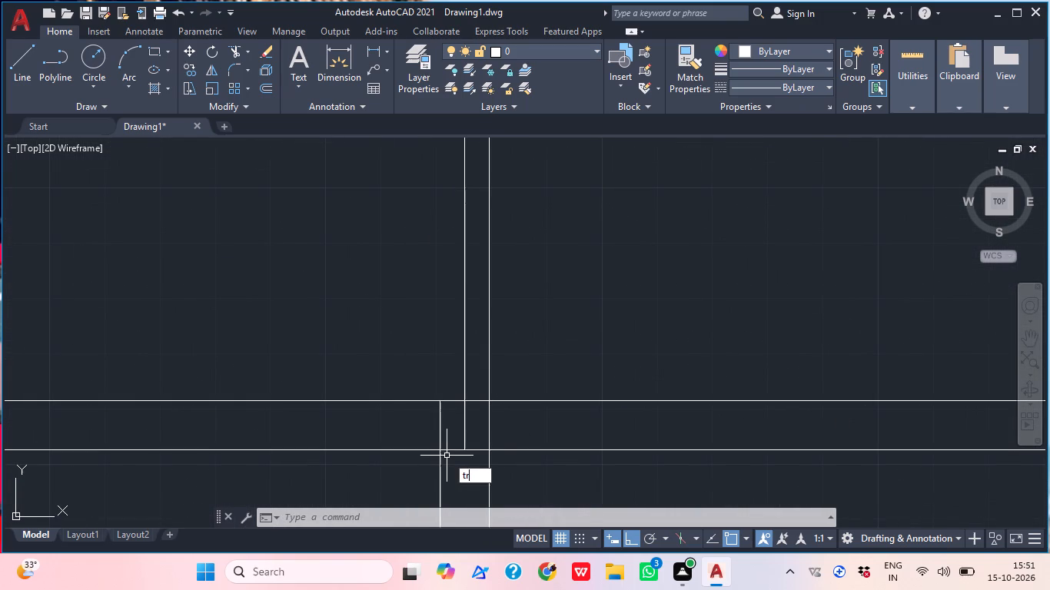
pyautogui.press('space')
pyautogui.click(475, 426)
pyautogui.click(454, 420)
pyautogui.scroll(-2, 552, 357)
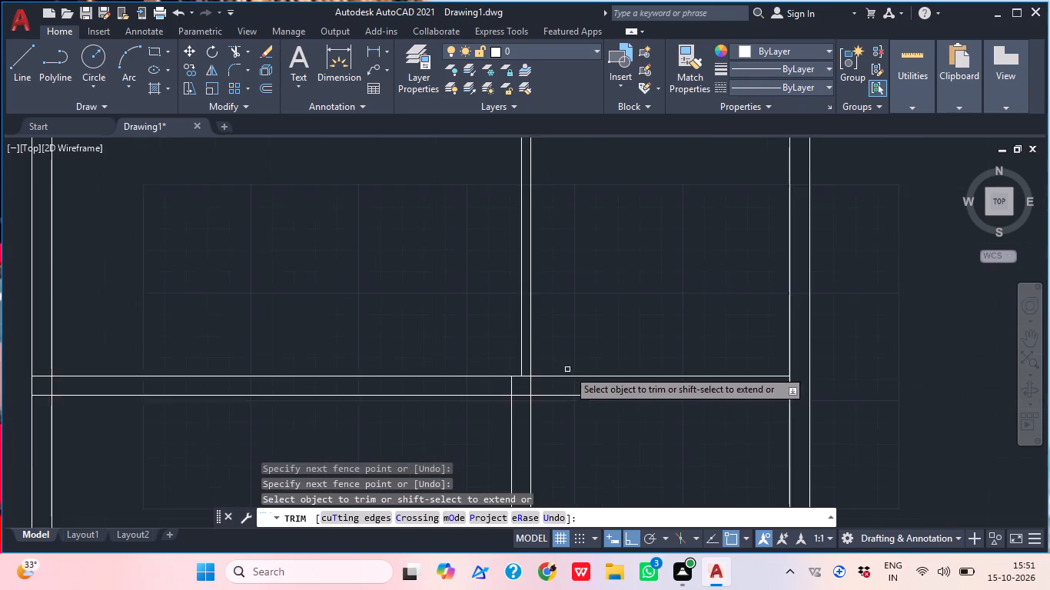
pyautogui.moveTo(565, 403); pyautogui.dragTo(549, 498, button='middle')
pyautogui.press('Escape')
# Below the 9" horizontal wall, offset its lower line 5' downward and the vertical wall's left line 5' to the left.
pyautogui.scroll(-3, 567, 383)
pyautogui.moveTo(590, 414); pyautogui.dragTo(586, 342, button='middle')
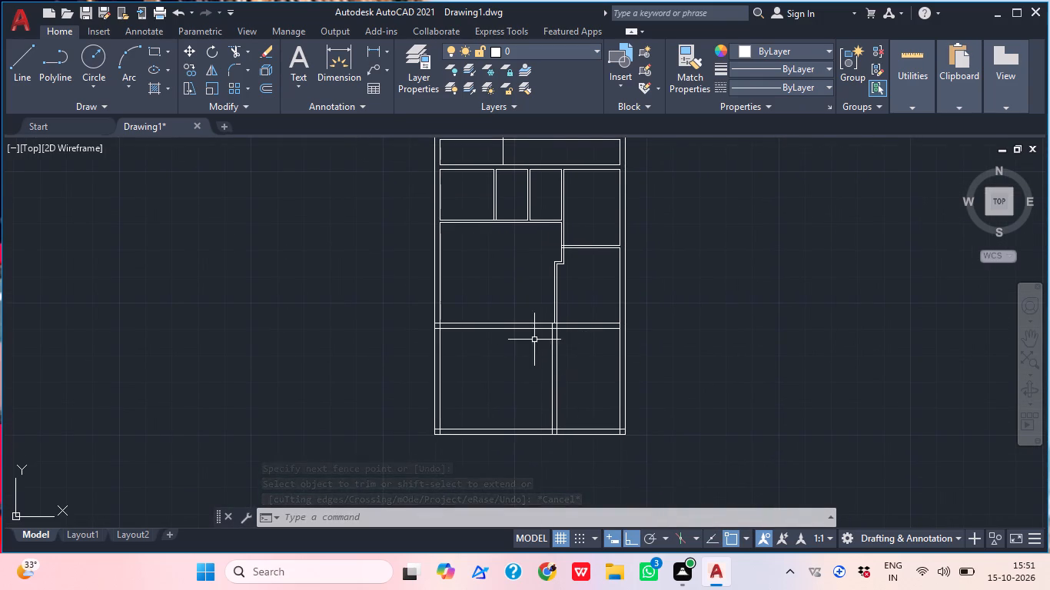
pyautogui.scroll(2, 538, 340)
pyautogui.moveTo(547, 328); pyautogui.dragTo(547, 346, button='middle')
pyautogui.write('o')
pyautogui.press('space')
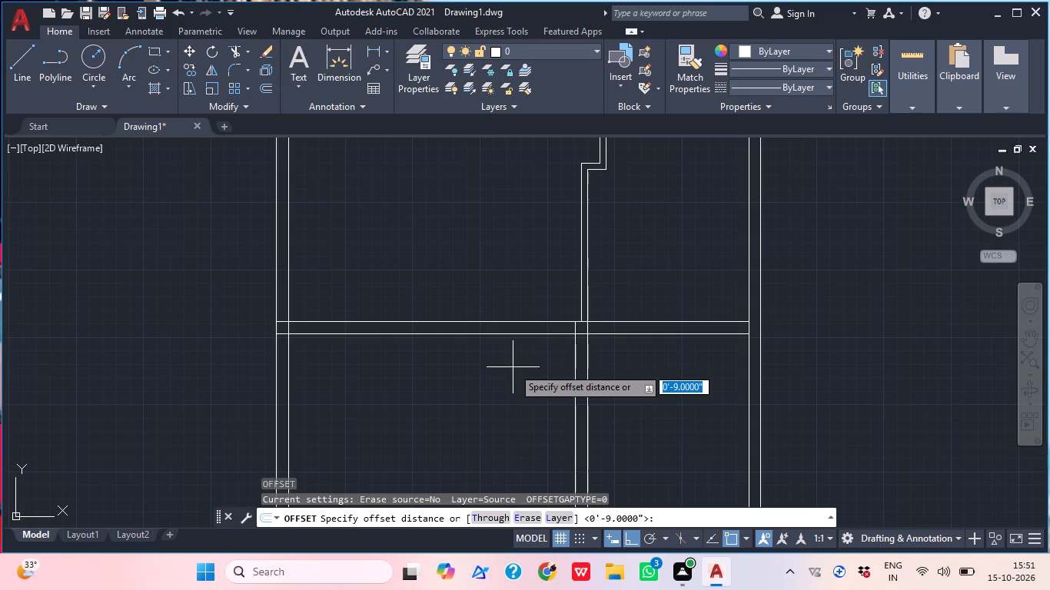
pyautogui.write("5'")
pyautogui.press('Return')
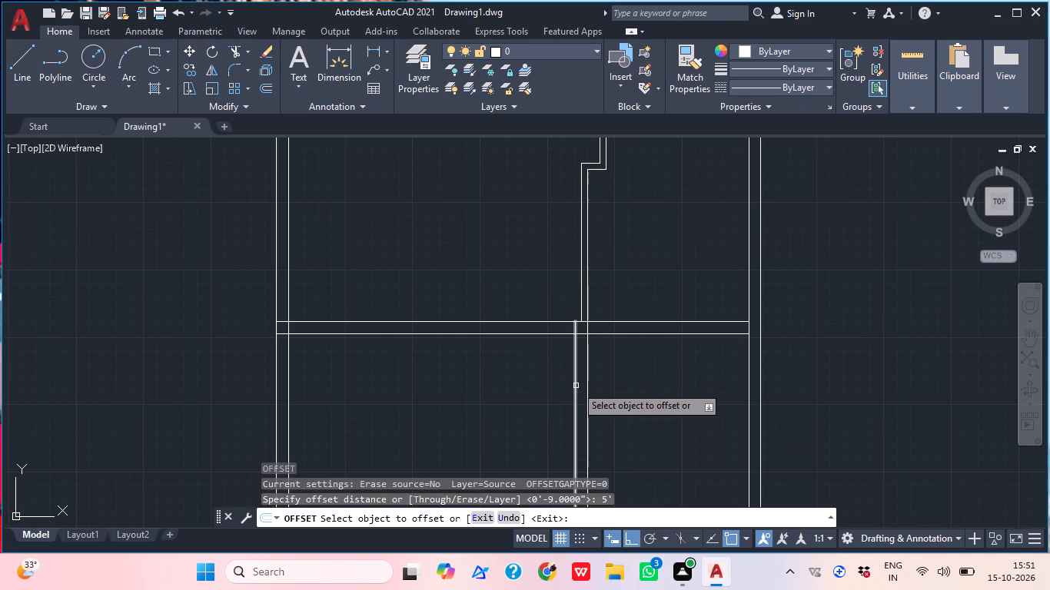
pyautogui.click(576, 386)
pyautogui.click(475, 395)
pyautogui.click(538, 333)
pyautogui.click(510, 426)
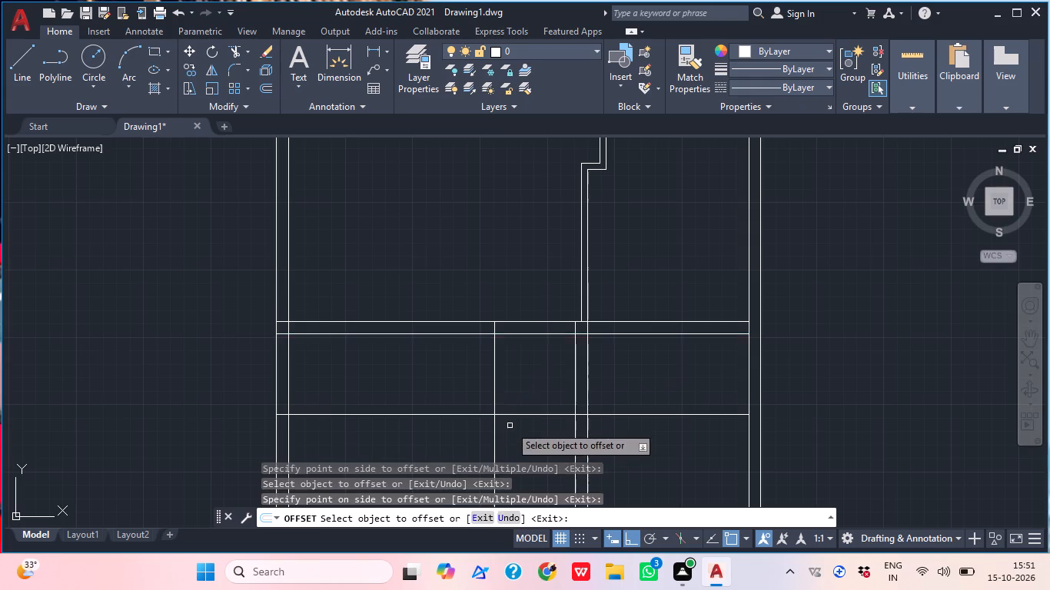
pyautogui.moveTo(527, 409); pyautogui.dragTo(607, 339, button='middle')
pyautogui.press('space')
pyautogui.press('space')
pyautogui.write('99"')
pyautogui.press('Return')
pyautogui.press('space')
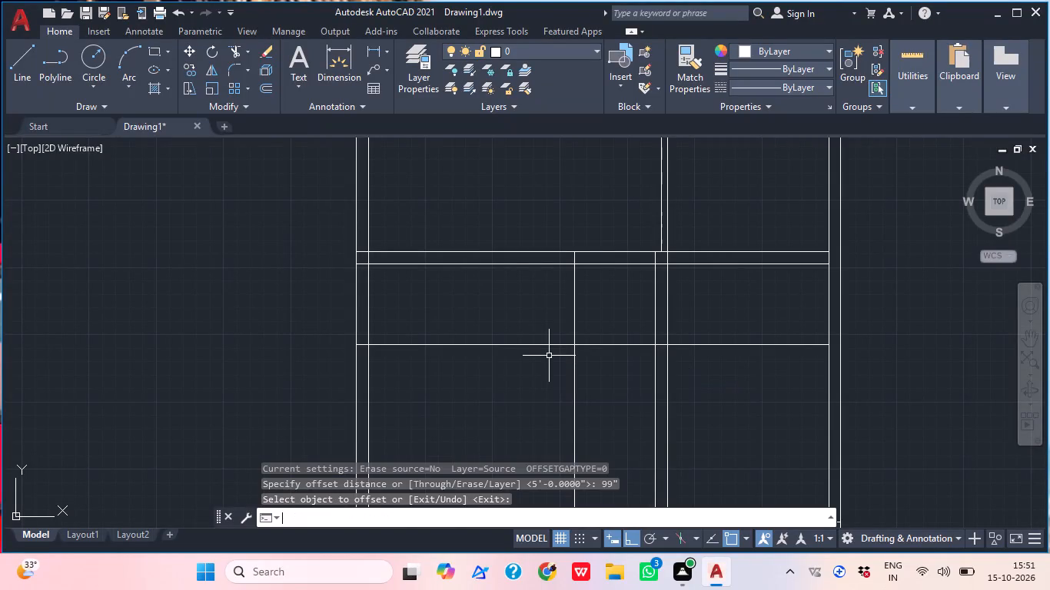
# Offset the new horizontal line 9" downward and the new vertical line 9" to the left to form walls.
pyautogui.press('space')
pyautogui.write('9"')
pyautogui.press('Return')
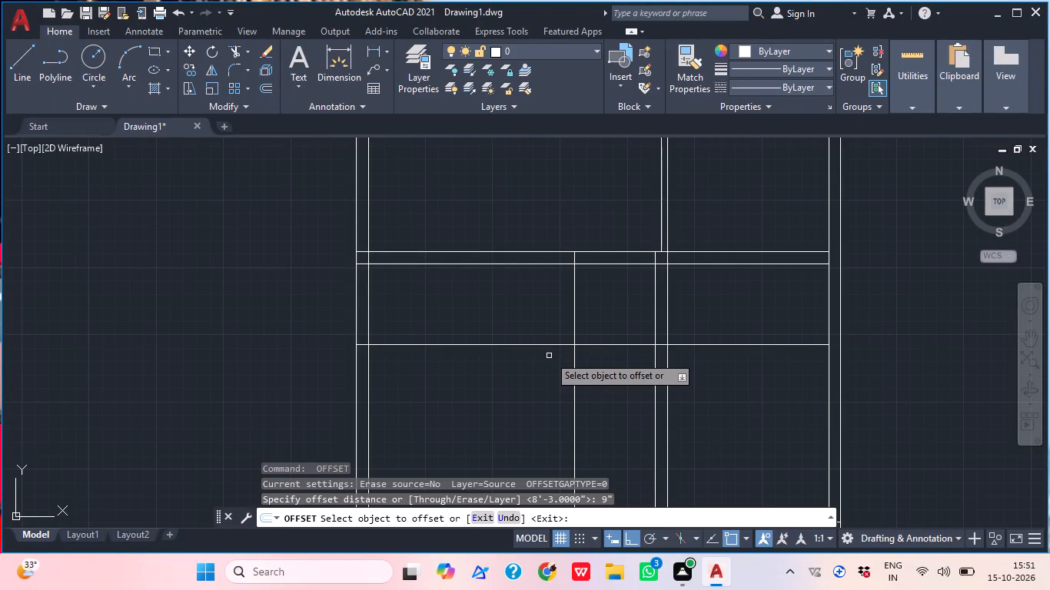
pyautogui.click(620, 344)
pyautogui.click(610, 403)
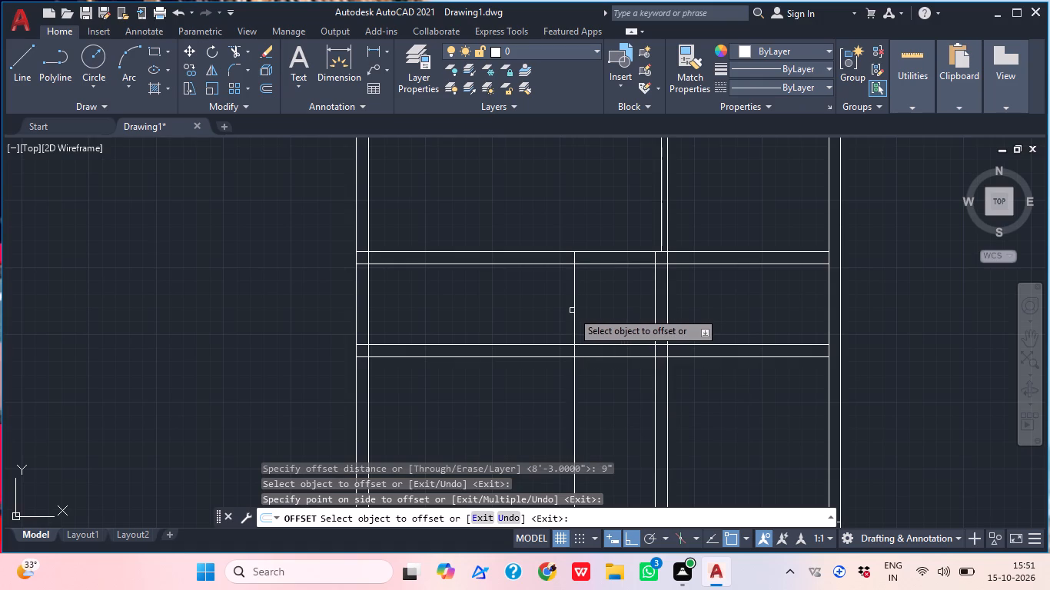
pyautogui.click(574, 312)
pyautogui.click(507, 297)
pyautogui.moveTo(565, 335); pyautogui.dragTo(472, 309, button='middle')
pyautogui.press('Escape')
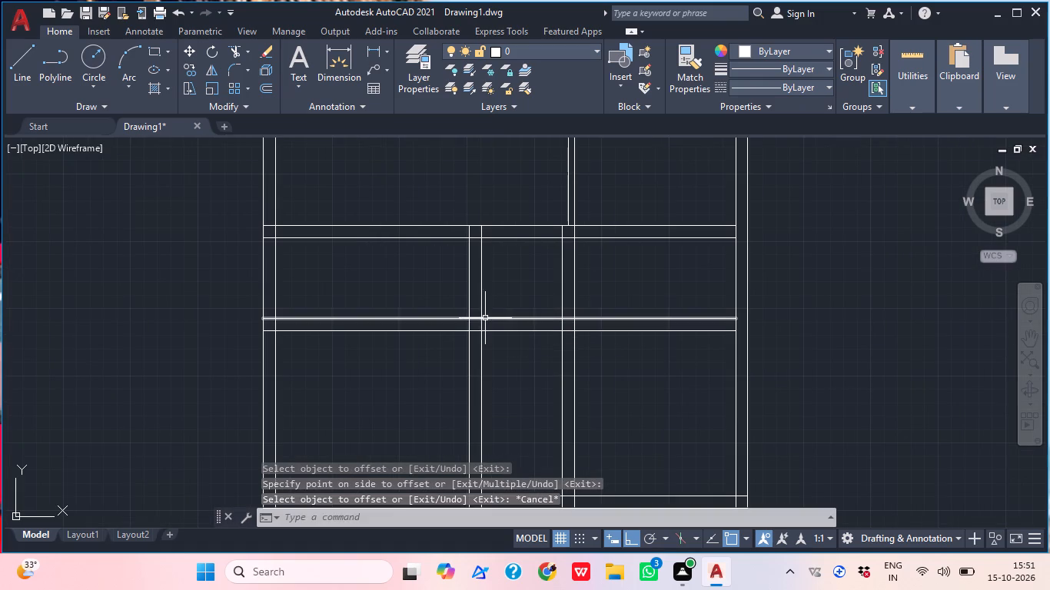
# Trim the new horizontal wall to the right of the 9" vertical wall, and the new vertical wall below the new horizontal wall.
pyautogui.press('t')
pyautogui.write('r')
pyautogui.press('space')
pyautogui.click(678, 341)
pyautogui.click(676, 306)
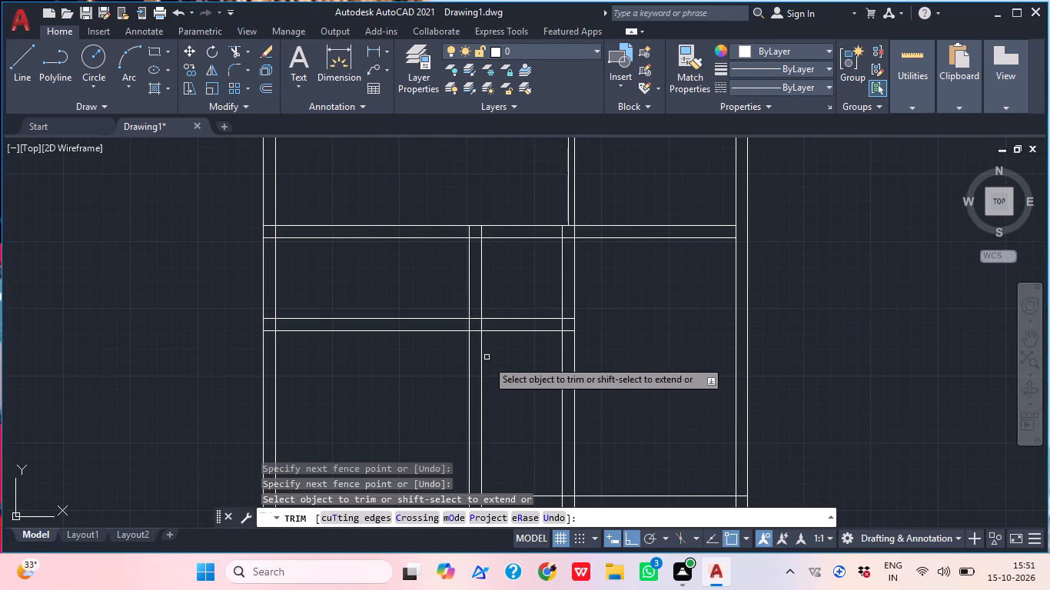
pyautogui.click(486, 367)
pyautogui.click(460, 380)
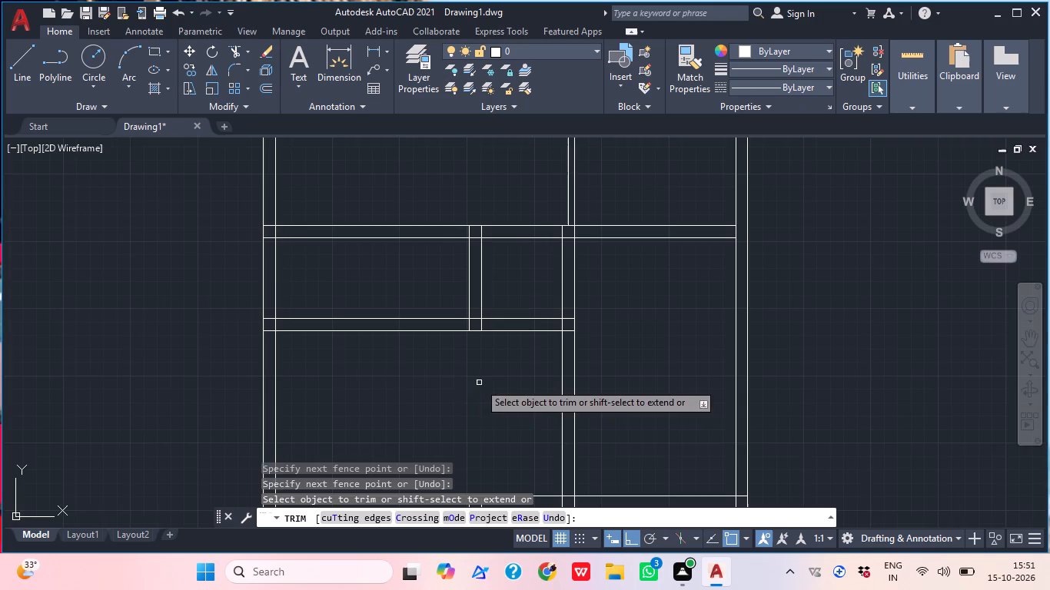
# Trim both lines of the existing 9" vertical wall where they cross the upper 9" horizontal wall.
pyautogui.moveTo(485, 390); pyautogui.dragTo(461, 387, button='middle')
pyautogui.moveTo(503, 356); pyautogui.dragTo(483, 386, button='middle')
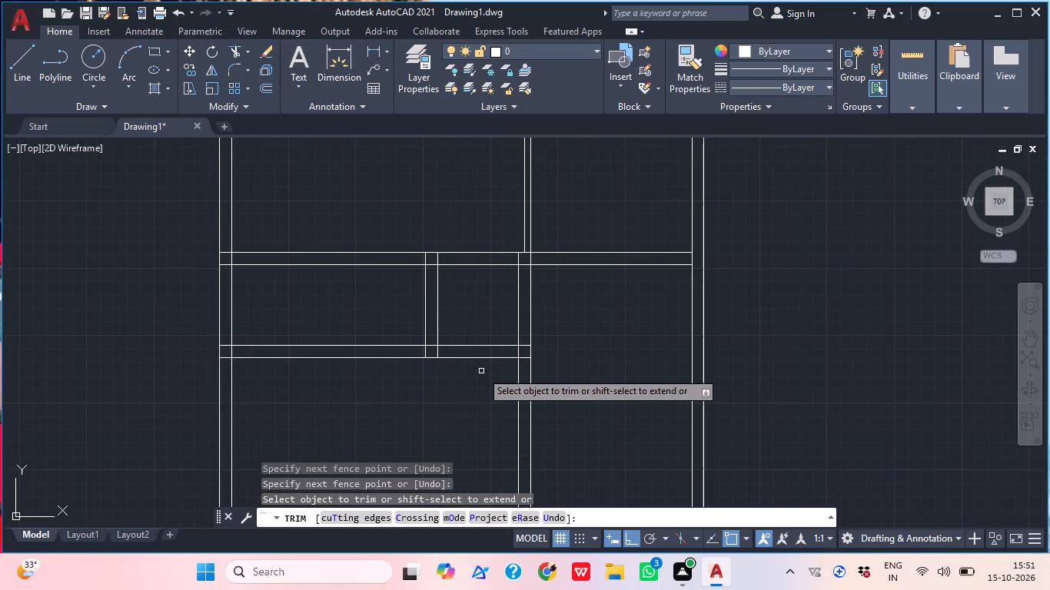
pyautogui.moveTo(485, 344); pyautogui.dragTo(415, 346, button='middle')
pyautogui.moveTo(557, 347); pyautogui.dragTo(573, 348, button='middle')
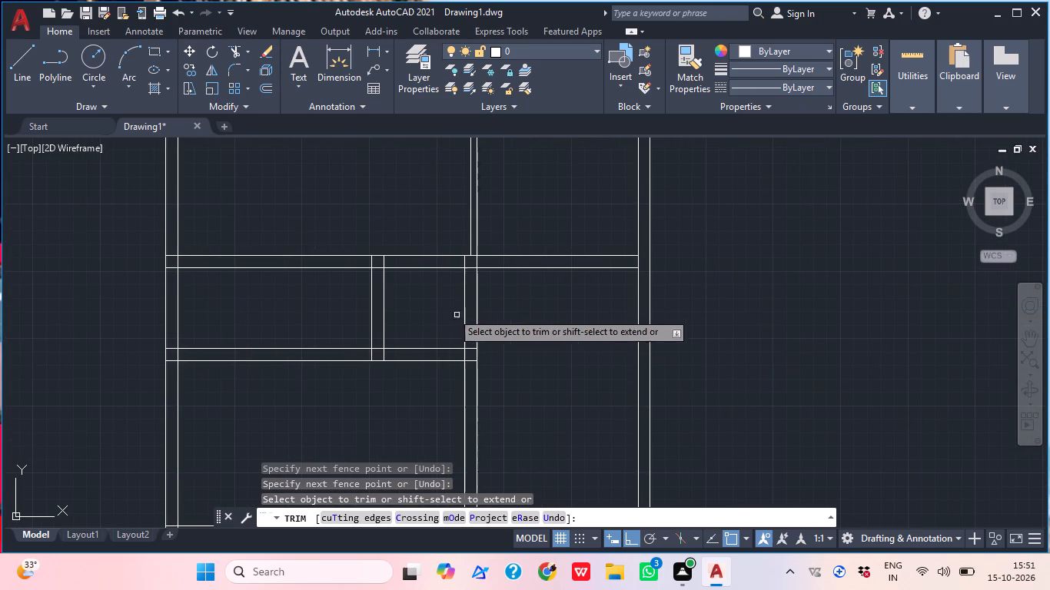
pyautogui.scroll(3, 480, 237)
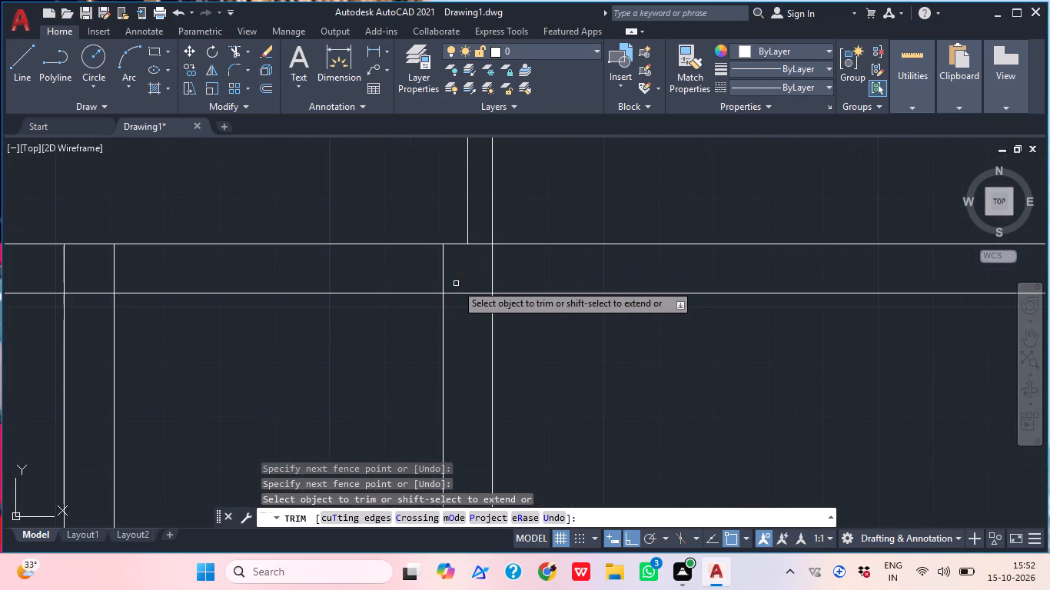
pyautogui.click(454, 283)
pyautogui.click(435, 282)
pyautogui.moveTo(480, 277); pyautogui.dragTo(487, 277)
pyautogui.click(547, 260)
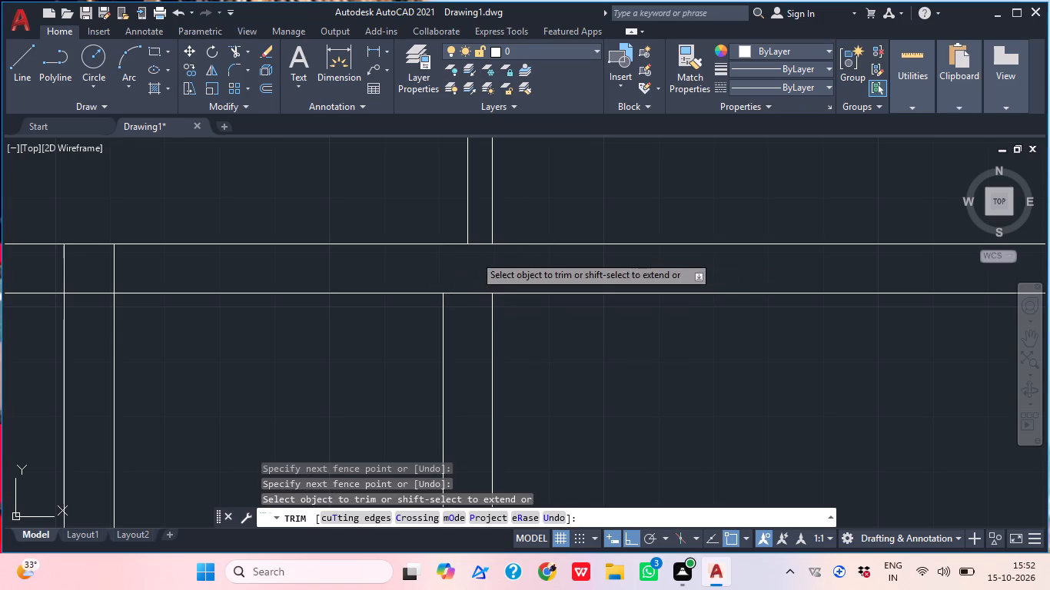
# Trim the upper 9" horizontal wall's lines where the 4.5" partition above and the 9" vertical wall below meet it.
pyautogui.click(474, 255)
pyautogui.click(480, 237)
pyautogui.moveTo(482, 250); pyautogui.dragTo(509, 228, button='middle')
pyautogui.click(506, 253)
pyautogui.moveTo(487, 311); pyautogui.dragTo(496, 314)
# Clear the lower horizontal wall's junction with the 9" vertical wall, trimming the horizontal ends inside it and its left line between them.
pyautogui.moveTo(509, 301); pyautogui.dragTo(579, 143, button='middle')
pyautogui.scroll(-1, 582, 131)
pyautogui.moveTo(579, 143); pyautogui.dragTo(599, 63, button='middle')
pyautogui.click(589, 429)
pyautogui.click(582, 352)
pyautogui.click(568, 405)
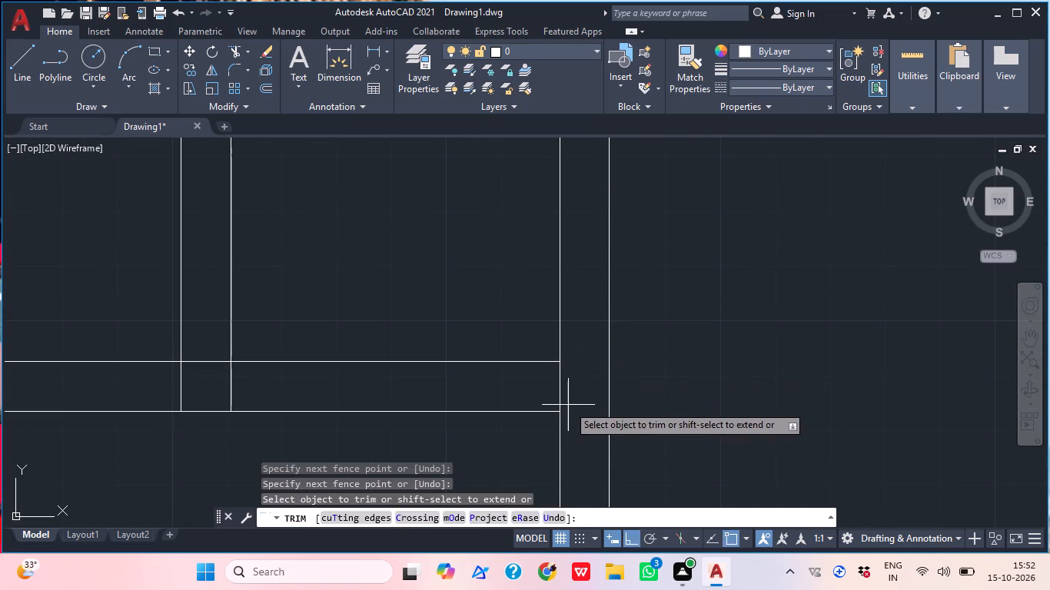
pyautogui.click(540, 394)
# Open the new vertical wall's top junction by trimming its lines inside the upper horizontal wall and that wall's lower line between them.
pyautogui.scroll(-1, 629, 441)
pyautogui.moveTo(374, 409); pyautogui.dragTo(437, 435, button='middle')
pyautogui.scroll(-1, 424, 425)
pyautogui.scroll(2, 409, 295)
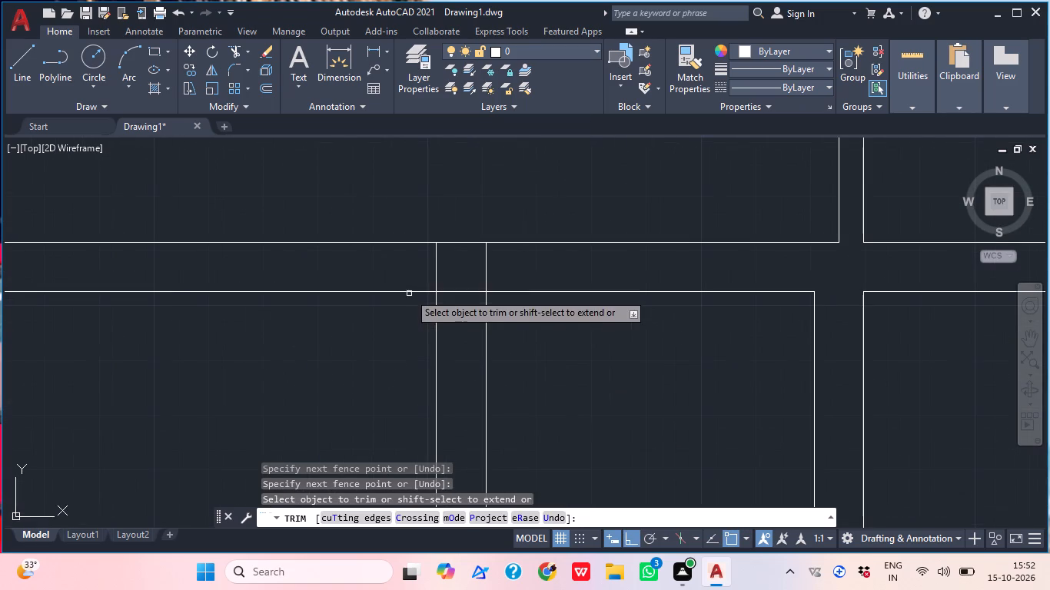
pyautogui.moveTo(408, 273); pyautogui.dragTo(428, 264)
pyautogui.click(547, 258)
pyautogui.click(401, 267)
pyautogui.click(470, 282)
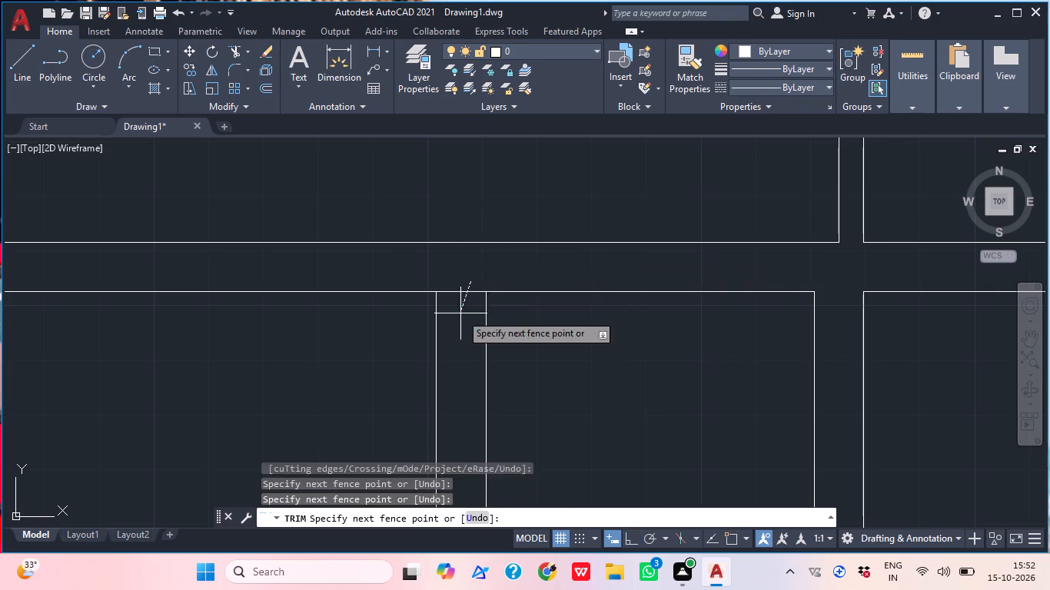
pyautogui.click(460, 313)
pyautogui.scroll(-2, 507, 245)
pyautogui.moveTo(528, 350); pyautogui.dragTo(565, 379, button='middle')
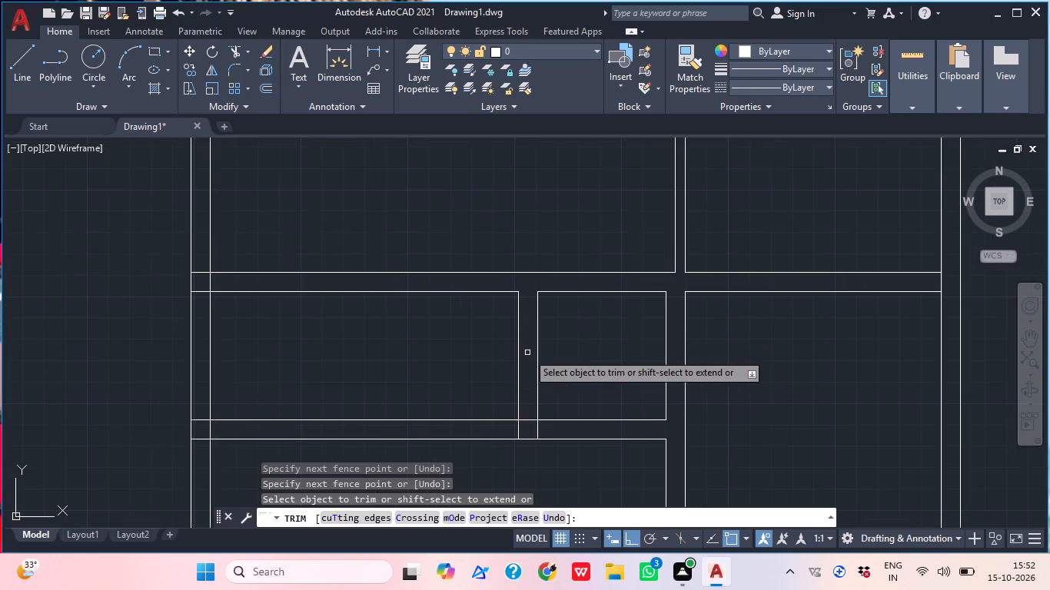
pyautogui.moveTo(533, 359); pyautogui.dragTo(582, 323, button='middle')
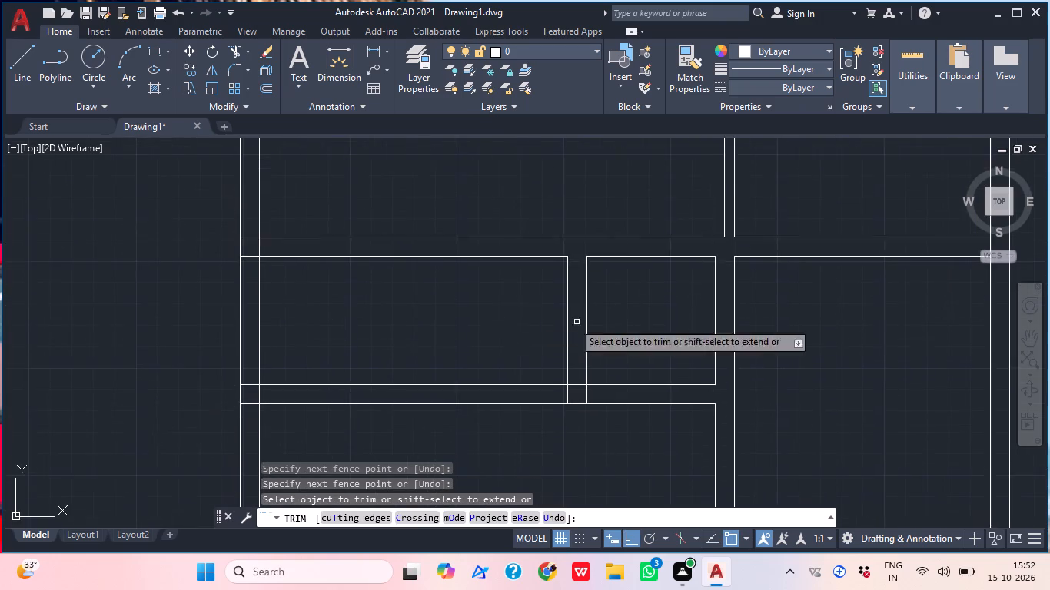
pyautogui.moveTo(459, 341); pyautogui.dragTo(512, 336, button='middle')
pyautogui.press('Escape')
pyautogui.moveTo(477, 348); pyautogui.dragTo(516, 363, button='middle')
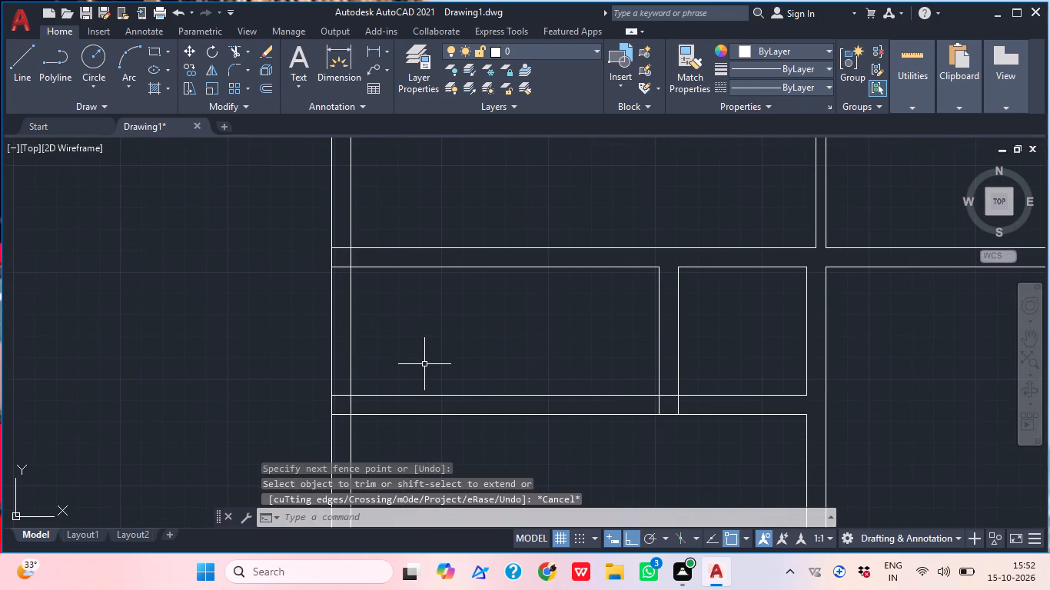
# Offset the left outer wall's inner line 3' to the right and the lower horizontal wall's upper line 3' upward.
pyautogui.write('o')
pyautogui.press('space')
pyautogui.write("3'")
pyautogui.press('BackSpace')
pyautogui.press('BackSpace')
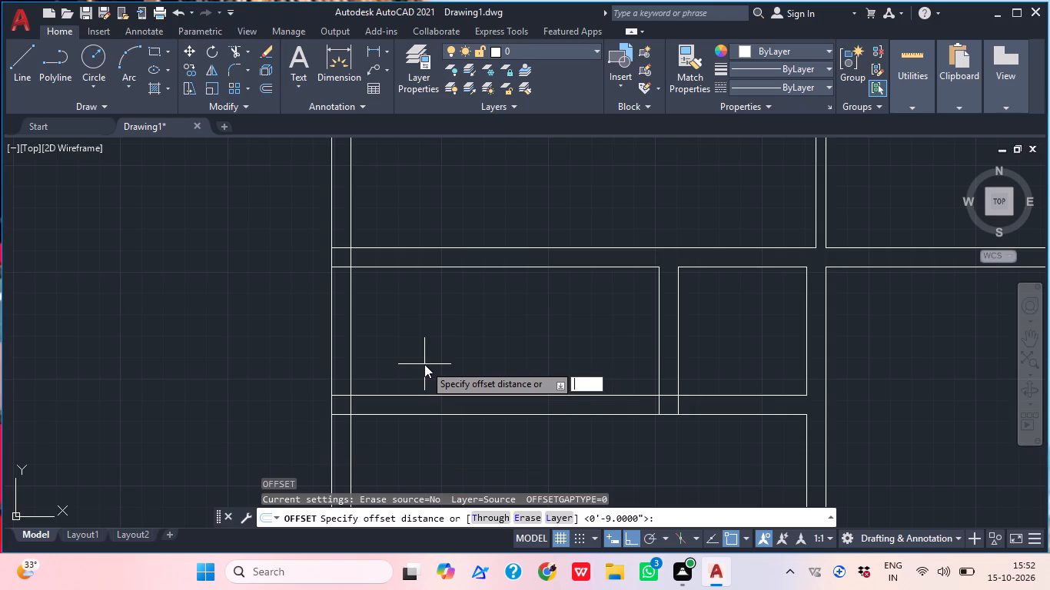
pyautogui.write('3;')
pyautogui.press('BackSpace')
pyautogui.press("'")
pyautogui.press('Return')
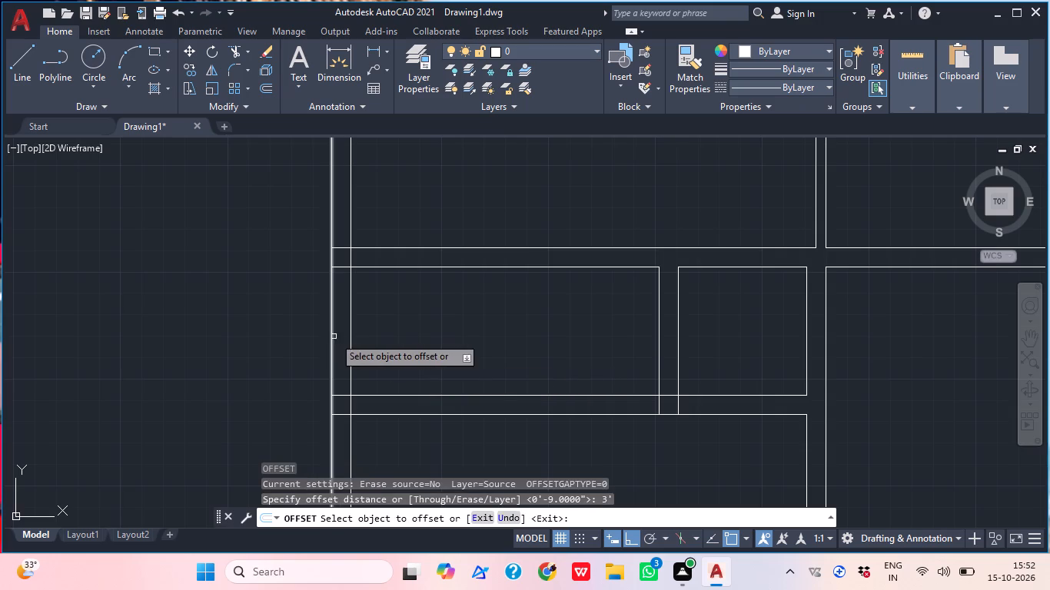
pyautogui.click(351, 341)
pyautogui.moveTo(420, 347); pyautogui.dragTo(436, 360)
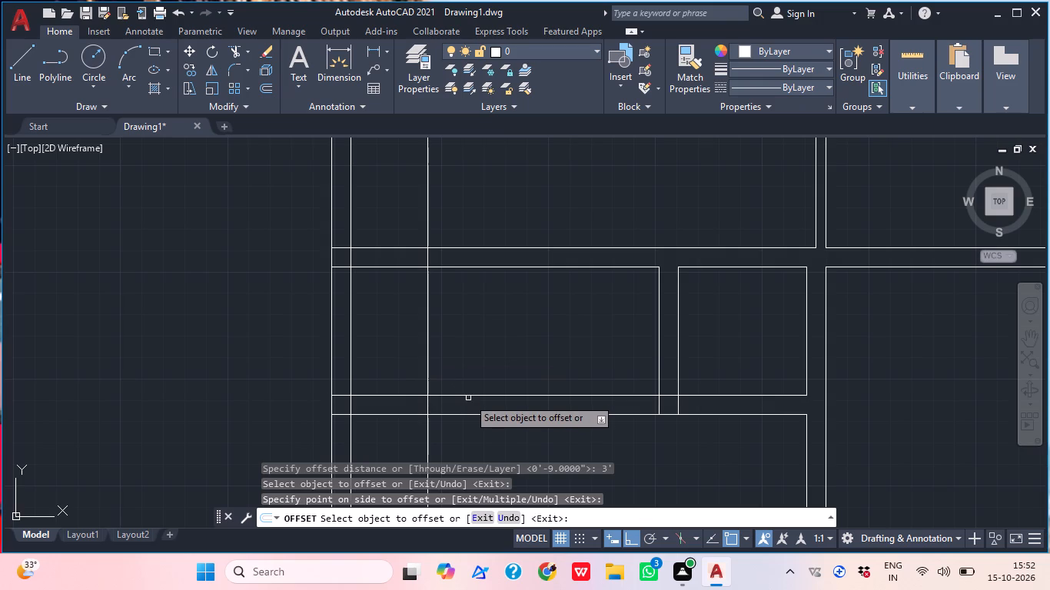
pyautogui.moveTo(472, 394); pyautogui.dragTo(472, 386)
pyautogui.click(469, 350)
pyautogui.moveTo(483, 350); pyautogui.dragTo(459, 360, button='middle')
pyautogui.press('Escape')
# Trim the new 3' offset horizontal line everywhere to the right of the new vertical line.
pyautogui.press('t')
pyautogui.write('r')
pyautogui.press('space')
pyautogui.moveTo(454, 348); pyautogui.dragTo(450, 336)
pyautogui.click(442, 308)
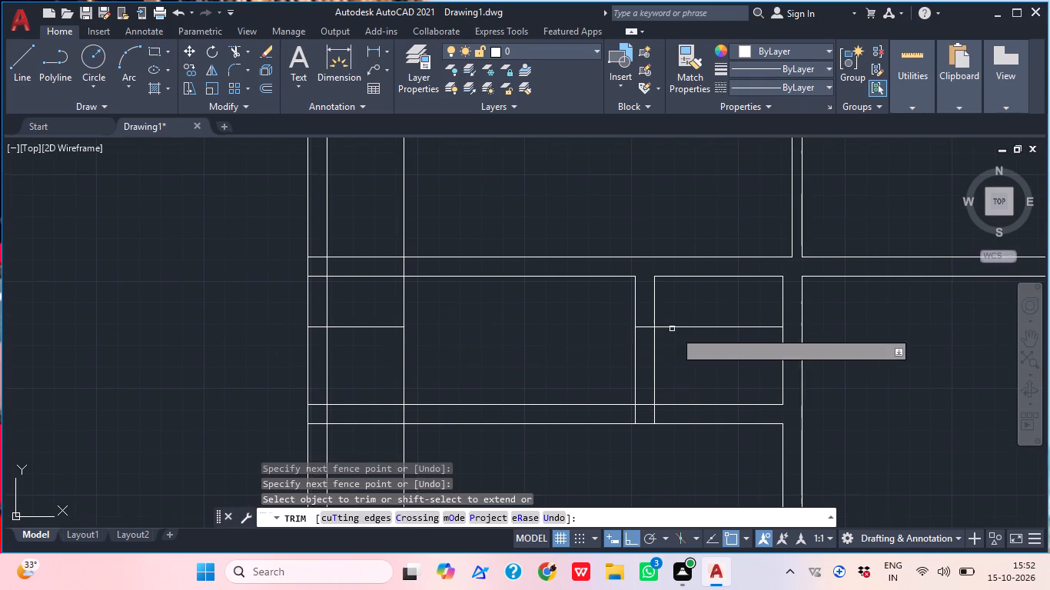
pyautogui.moveTo(719, 343); pyautogui.dragTo(718, 336)
pyautogui.click(708, 310)
pyautogui.click(642, 338)
pyautogui.click(642, 319)
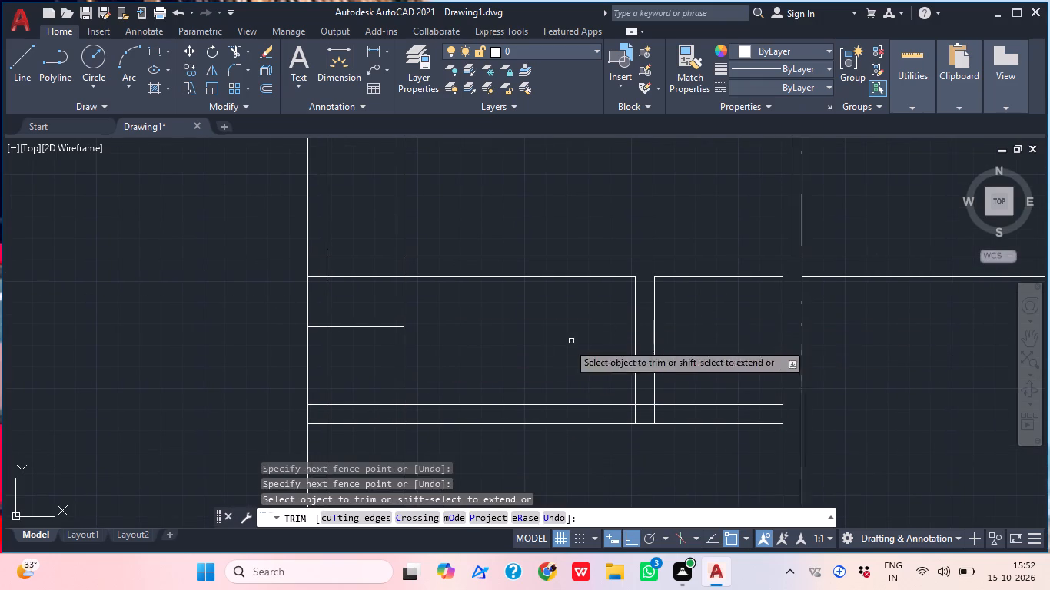
pyautogui.moveTo(480, 350); pyautogui.dragTo(506, 352, button='middle')
pyautogui.press('Escape')
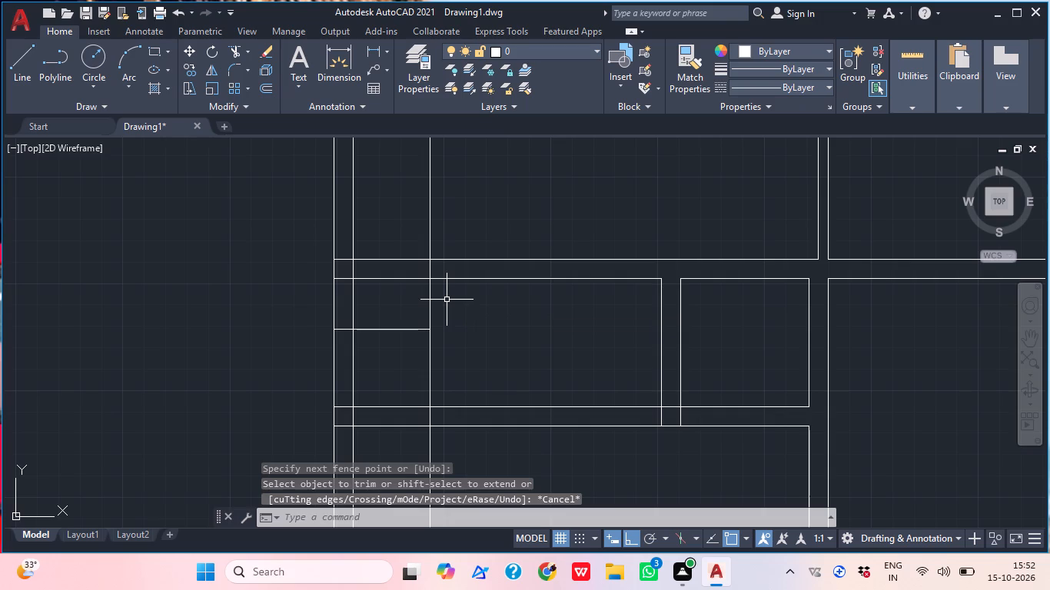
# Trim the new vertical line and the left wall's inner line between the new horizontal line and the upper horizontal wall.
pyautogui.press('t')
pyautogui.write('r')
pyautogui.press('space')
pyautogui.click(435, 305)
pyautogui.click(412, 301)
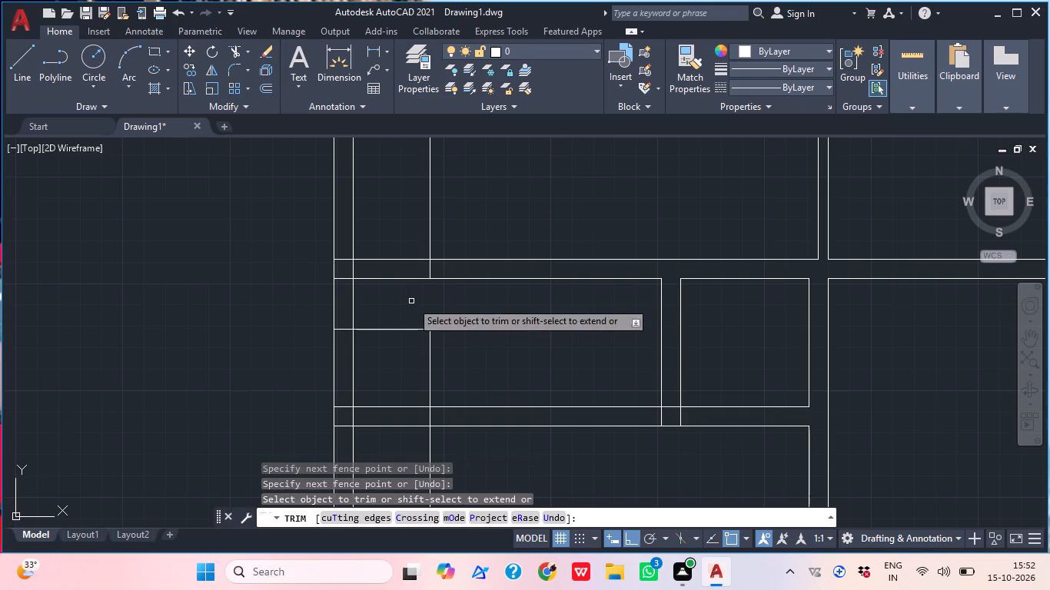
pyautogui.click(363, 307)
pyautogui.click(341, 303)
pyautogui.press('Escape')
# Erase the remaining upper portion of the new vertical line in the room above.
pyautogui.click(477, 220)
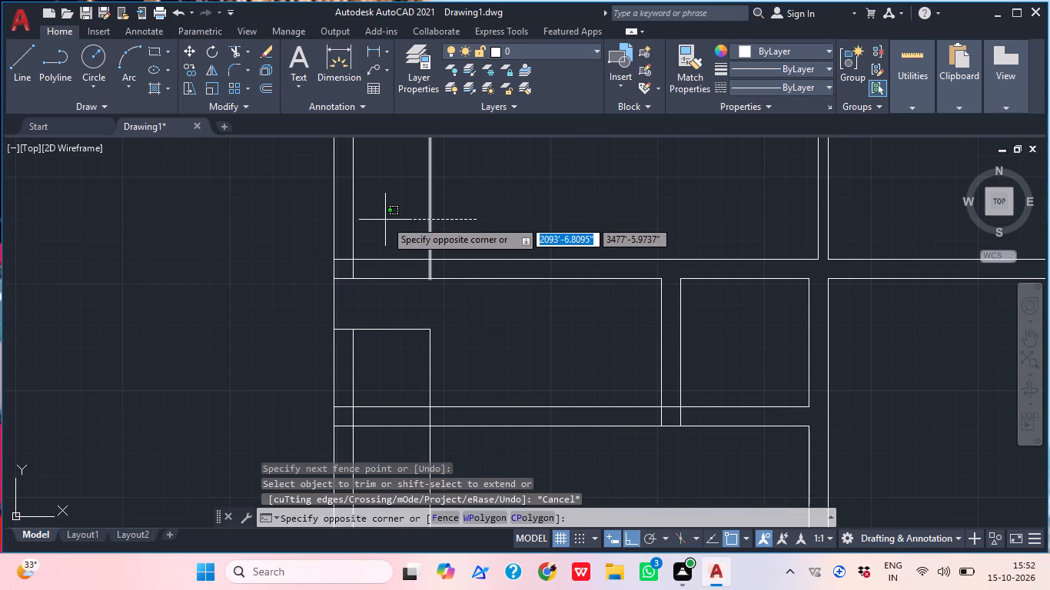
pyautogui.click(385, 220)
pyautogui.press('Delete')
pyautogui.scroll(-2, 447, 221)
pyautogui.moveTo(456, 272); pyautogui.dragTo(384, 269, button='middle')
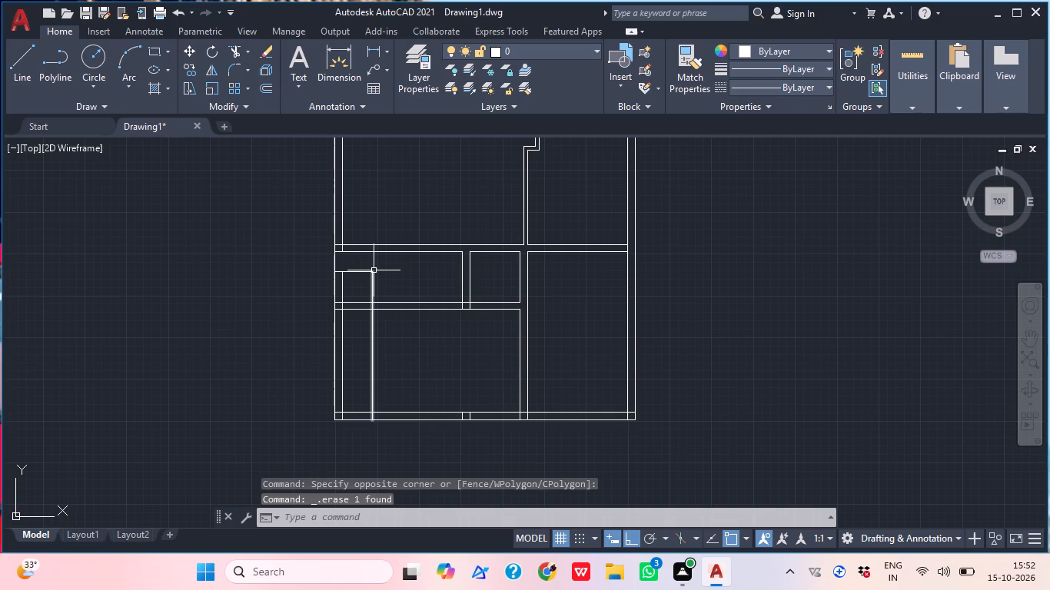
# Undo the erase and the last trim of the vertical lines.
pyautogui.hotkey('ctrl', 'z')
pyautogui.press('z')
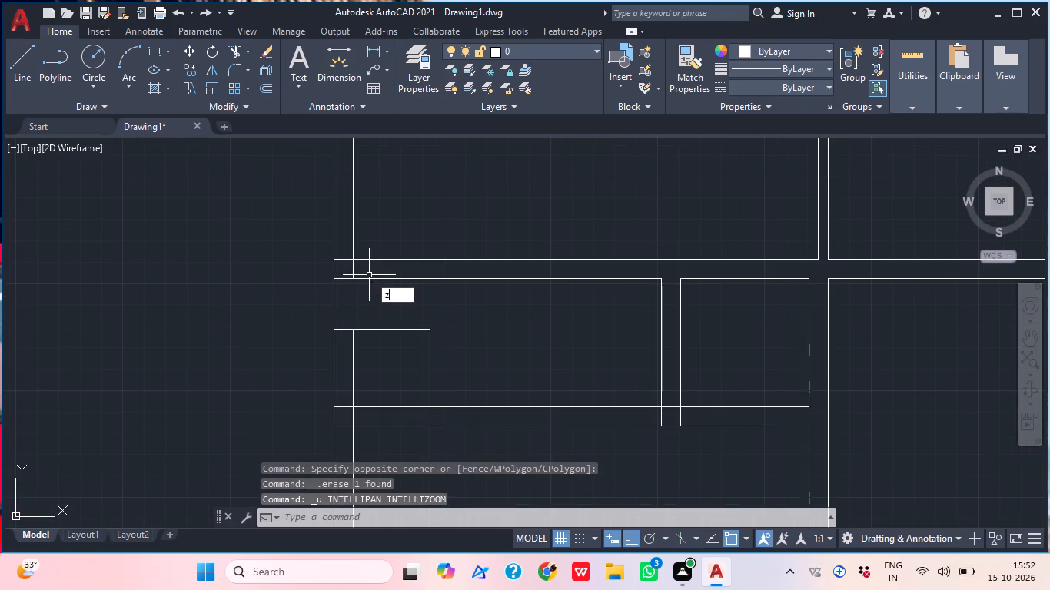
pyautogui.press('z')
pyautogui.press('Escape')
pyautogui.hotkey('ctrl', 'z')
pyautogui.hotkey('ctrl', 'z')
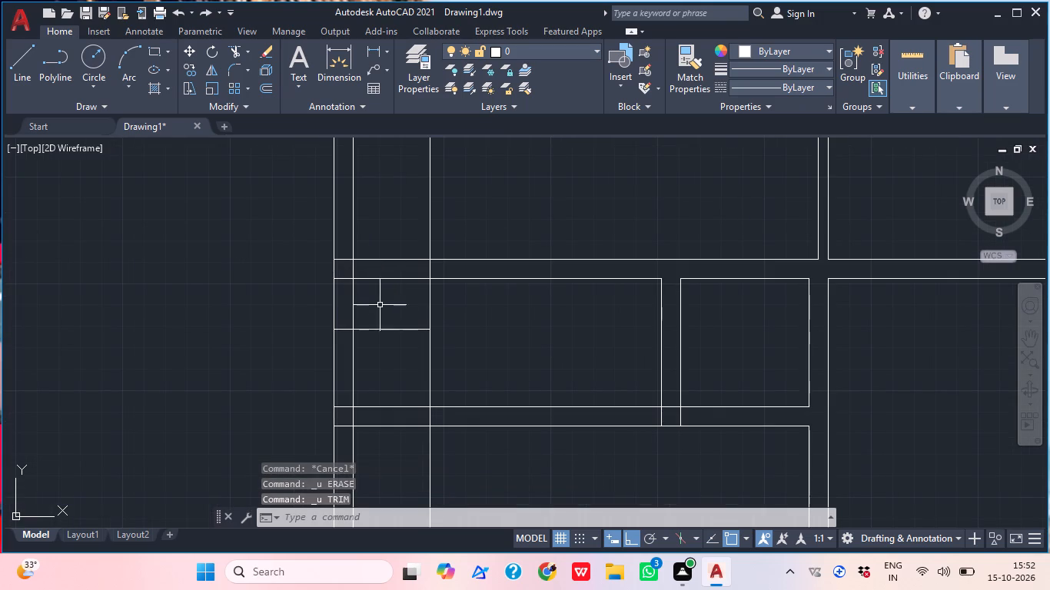
# Trim the new vertical line back to the new horizontal line and erase its remainder above the upper wall.
pyautogui.press('t')
pyautogui.write('r')
pyautogui.press('space')
pyautogui.moveTo(446, 318); pyautogui.dragTo(439, 310)
pyautogui.click(414, 301)
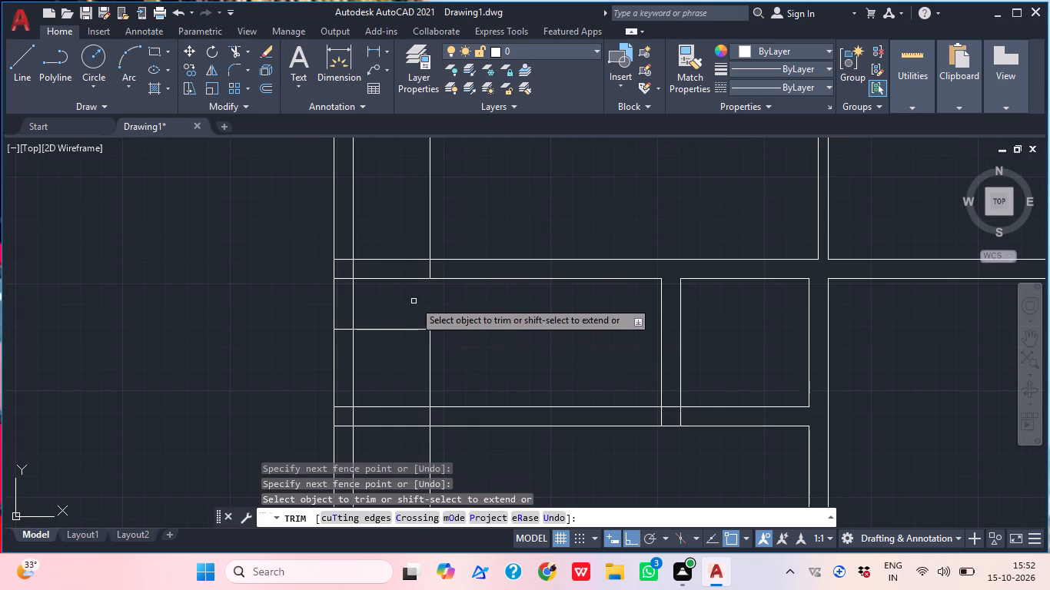
pyautogui.press('Escape')
pyautogui.moveTo(443, 236); pyautogui.dragTo(441, 229)
pyautogui.click(410, 209)
pyautogui.press('Delete')
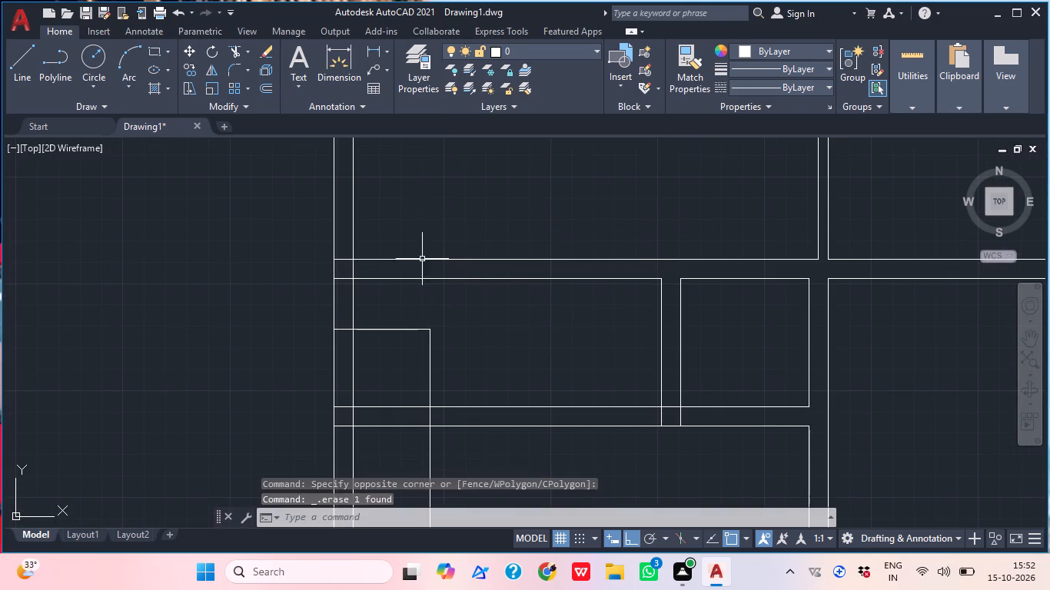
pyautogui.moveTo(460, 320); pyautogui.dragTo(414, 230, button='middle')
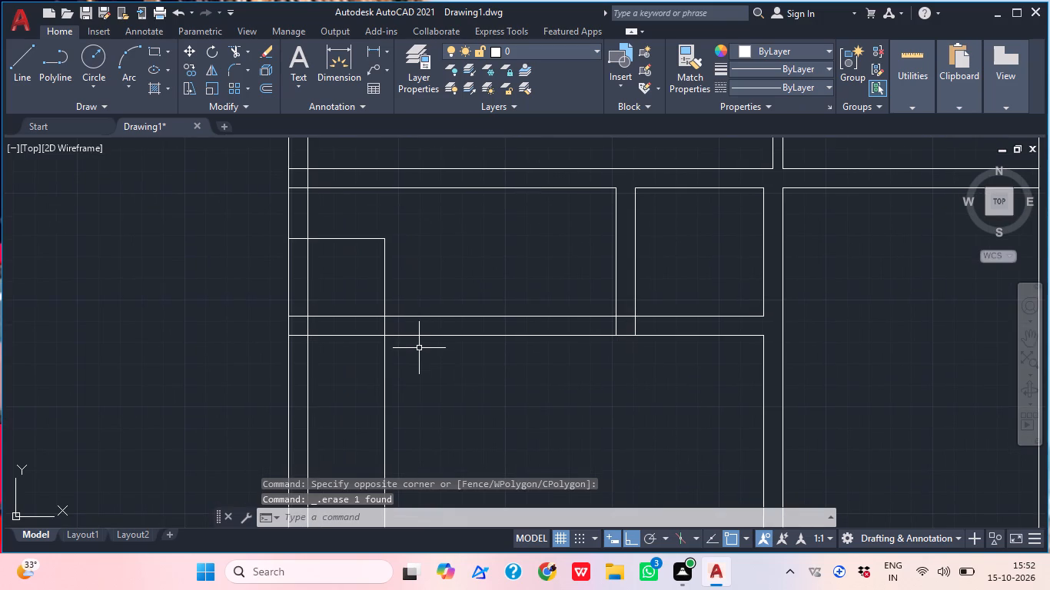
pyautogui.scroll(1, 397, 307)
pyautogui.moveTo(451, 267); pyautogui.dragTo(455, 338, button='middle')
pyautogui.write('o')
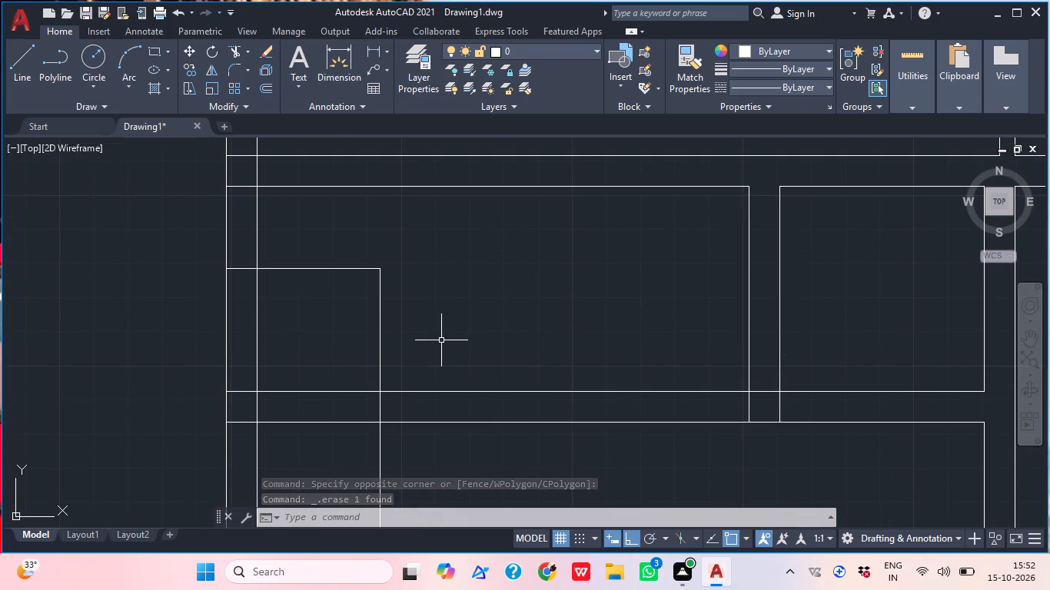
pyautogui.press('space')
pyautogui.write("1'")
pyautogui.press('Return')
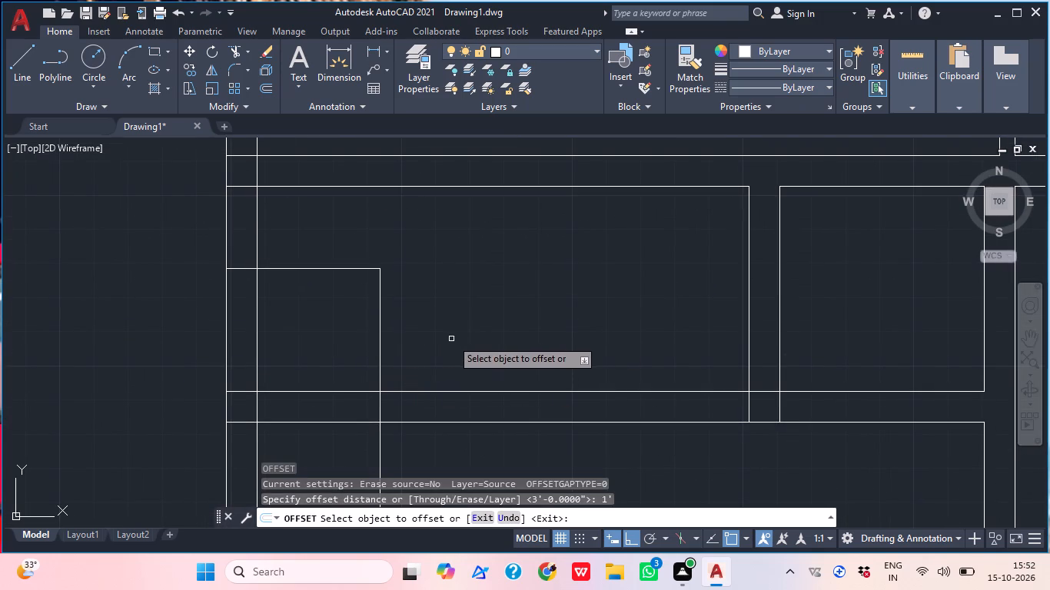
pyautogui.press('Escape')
# Trim the new vertical line between the two lines of the lower 9" horizontal wall.
pyautogui.press('t')
pyautogui.press('r')
pyautogui.press('space')
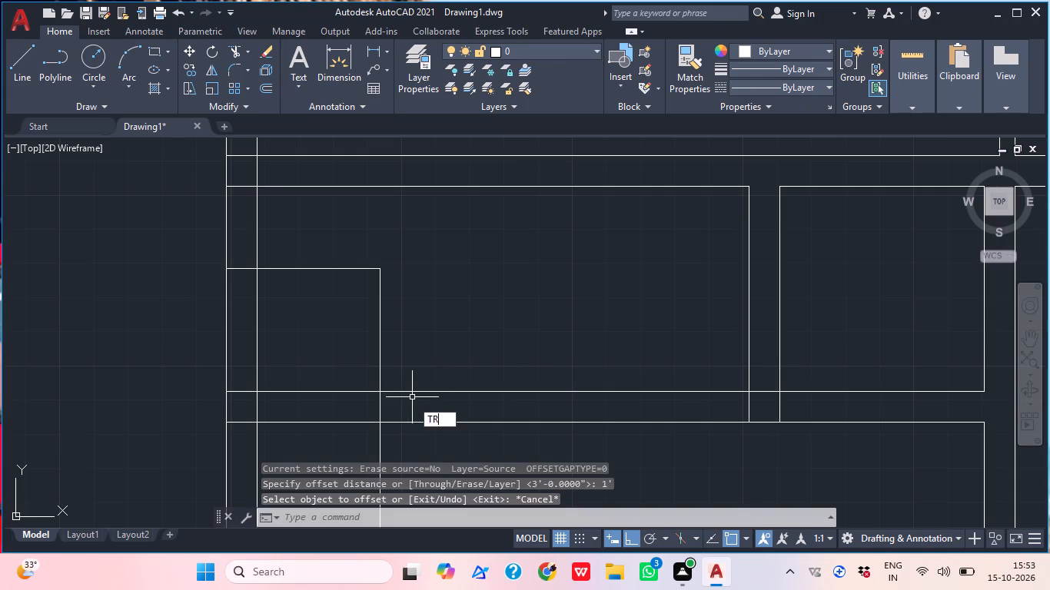
pyautogui.click(365, 393)
pyautogui.hotkey('ctrl', 'z')
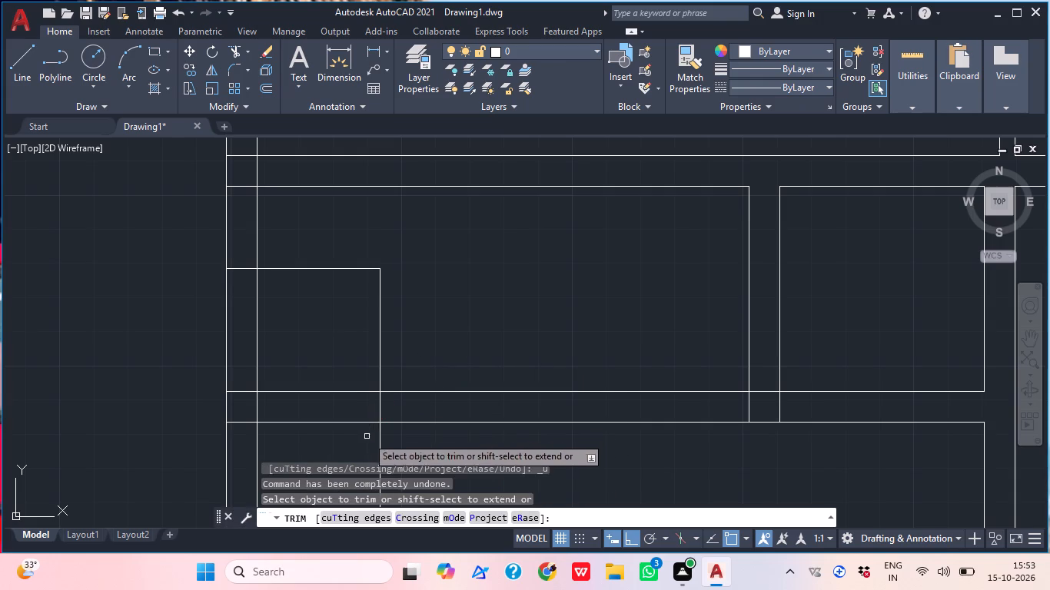
pyautogui.click(372, 405)
pyautogui.click(400, 408)
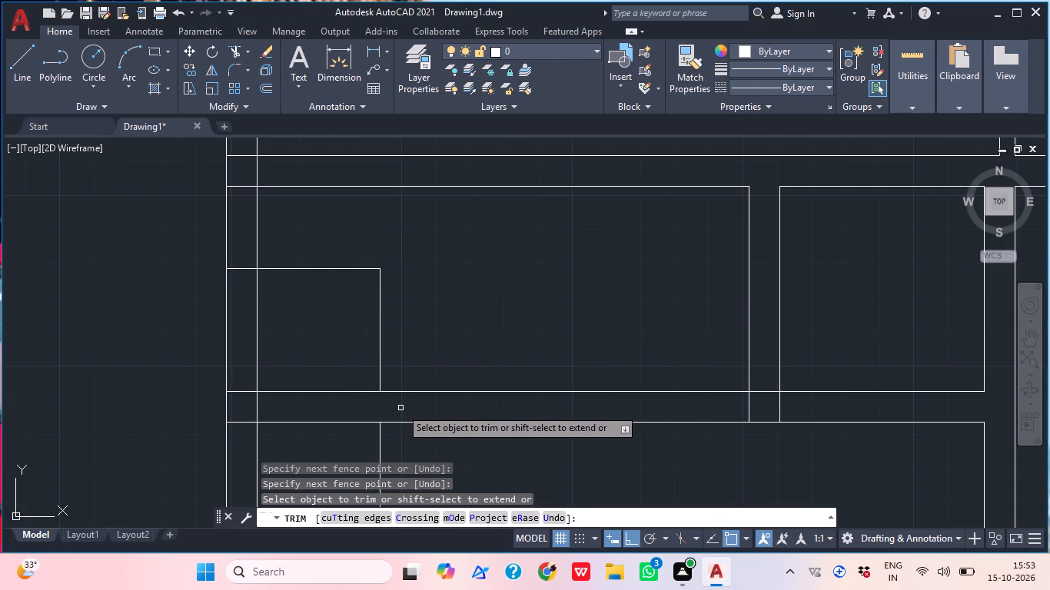
pyautogui.press('Escape')
# Offset the short vertical line successively to the right at 1' spacing to make seven stair tread lines.
pyautogui.press('o')
pyautogui.press('space')
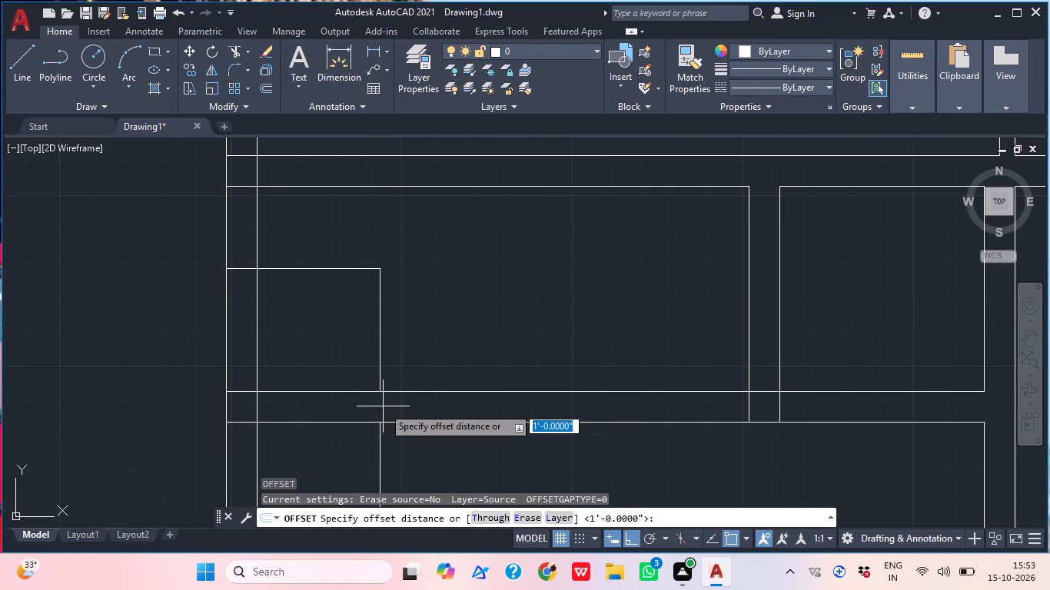
pyautogui.write("1'")
pyautogui.press('Return')
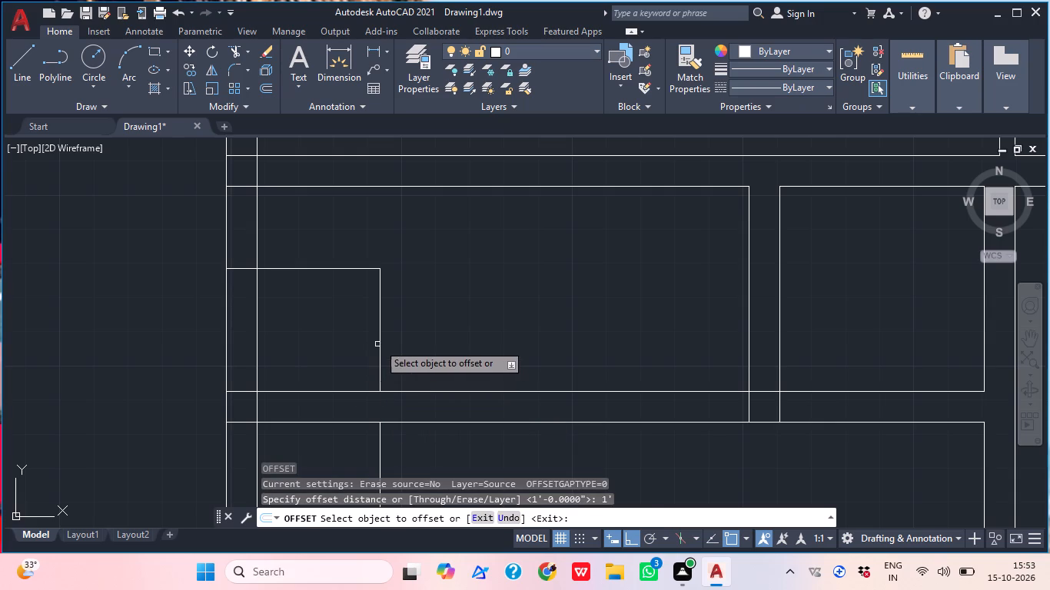
pyautogui.click(378, 343)
pyautogui.click(430, 333)
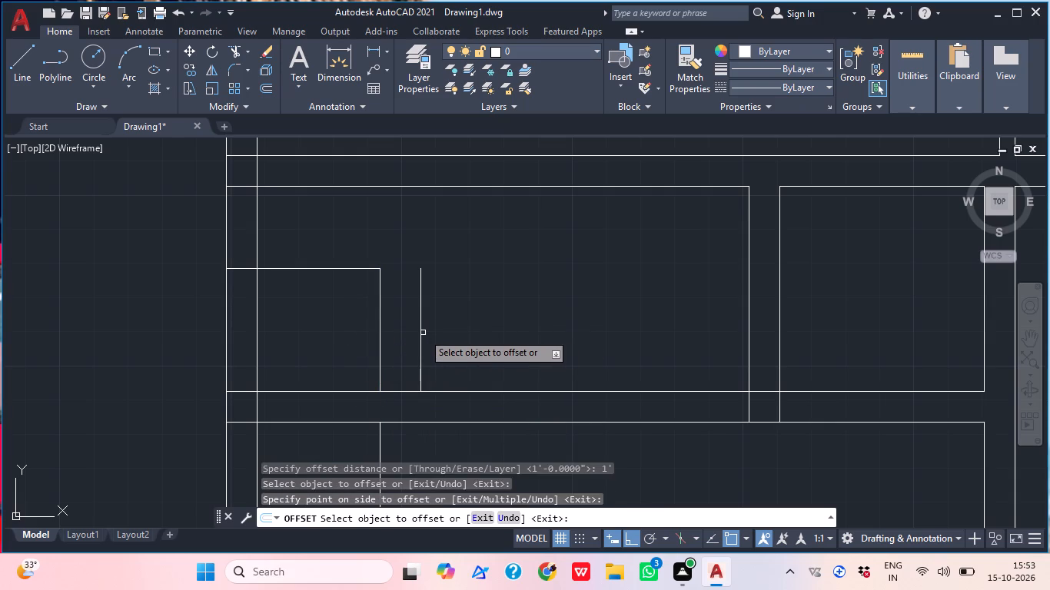
pyautogui.click(419, 330)
pyautogui.click(470, 338)
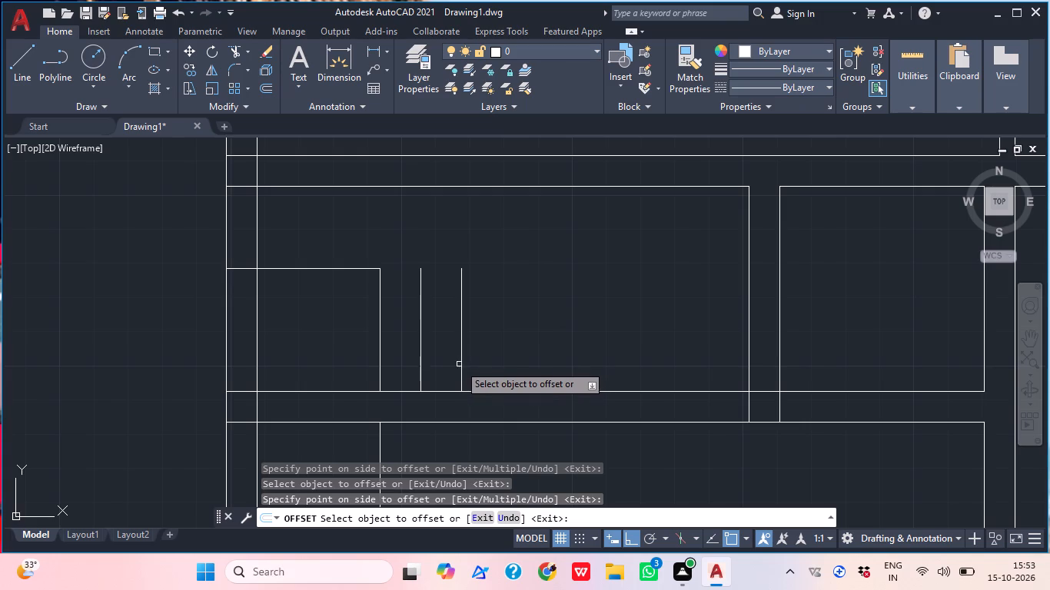
pyautogui.click(461, 370)
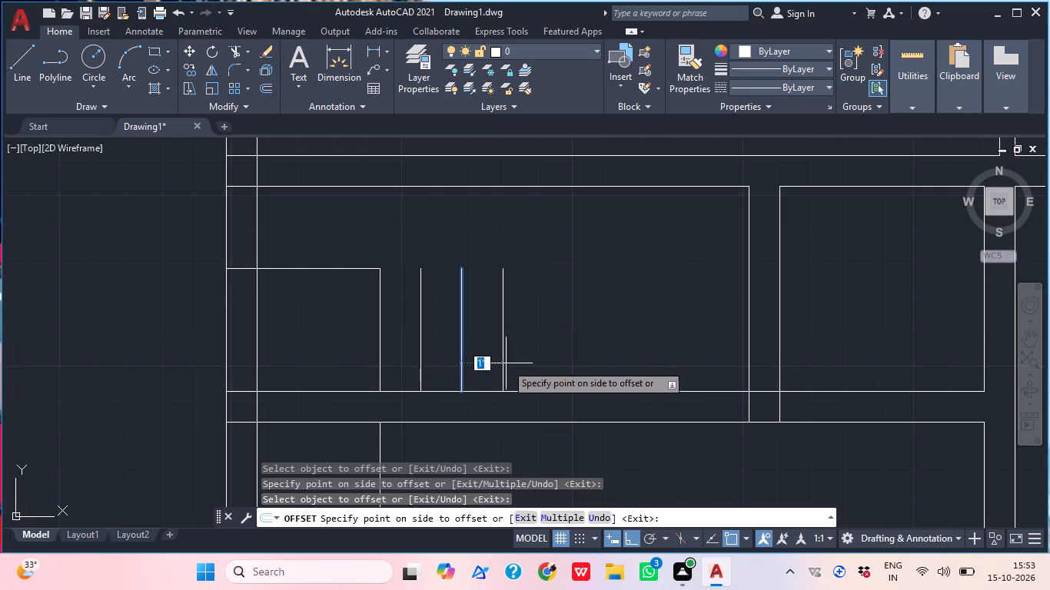
pyautogui.click(514, 367)
pyautogui.click(502, 360)
pyautogui.click(550, 350)
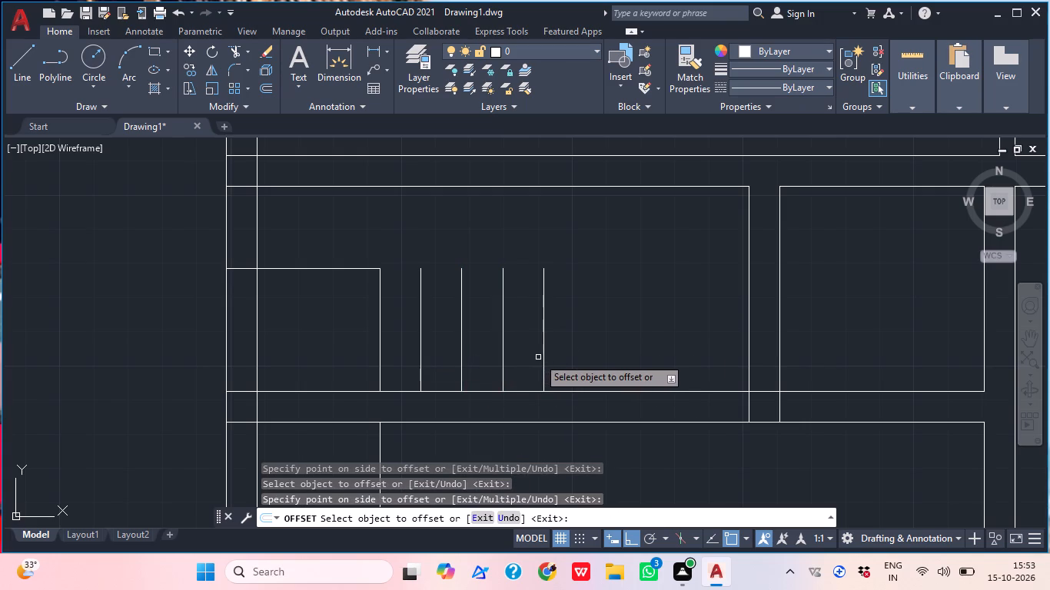
pyautogui.click(542, 357)
pyautogui.moveTo(577, 363); pyautogui.dragTo(579, 375)
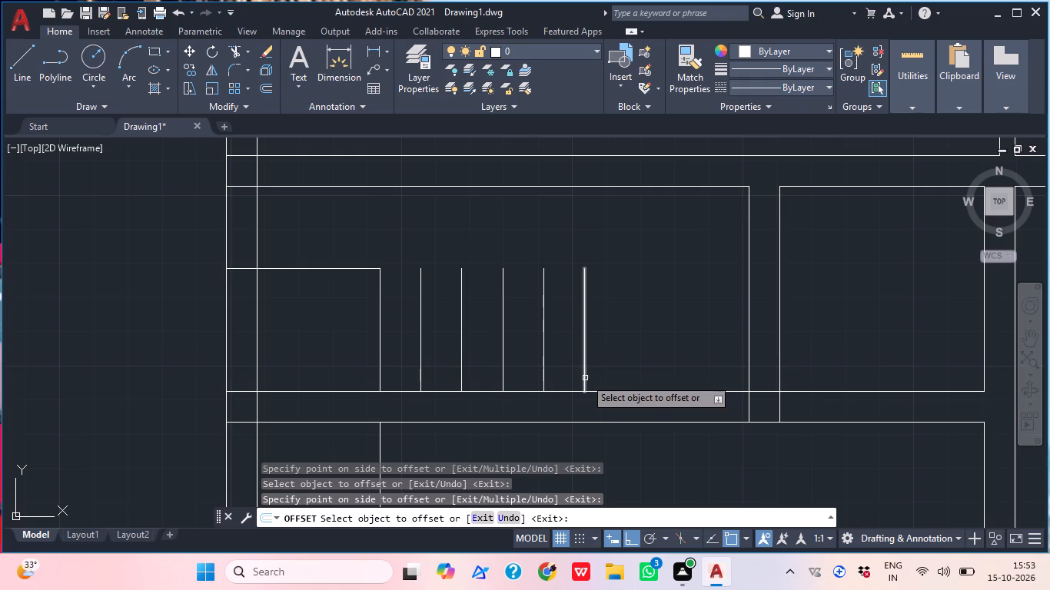
pyautogui.click(585, 378)
pyautogui.click(626, 373)
pyautogui.click(626, 378)
pyautogui.click(657, 383)
pyautogui.moveTo(672, 366); pyautogui.dragTo(671, 366, button='middle')
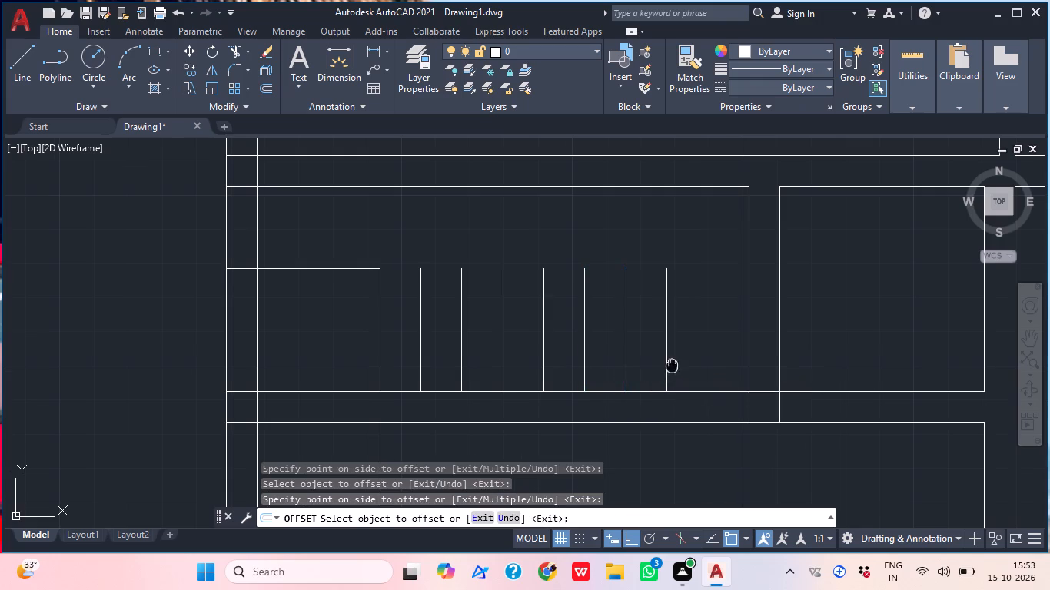
pyautogui.moveTo(671, 366); pyautogui.dragTo(647, 394, button='middle')
pyautogui.press('Escape')
# Extend the staircase's upper horizontal line across all the tread lines to the last one.
pyautogui.write('ex')
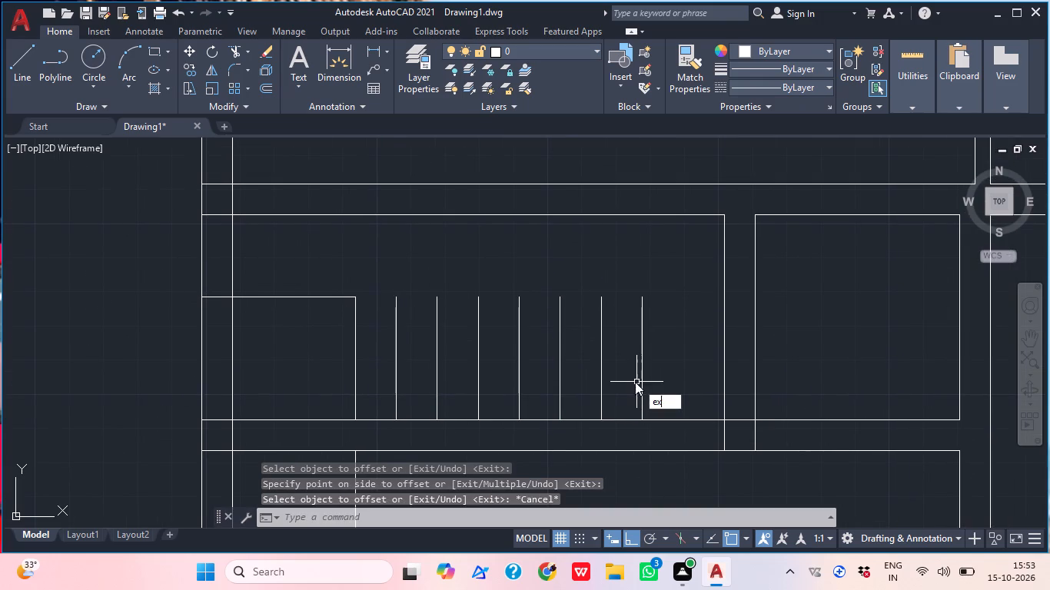
pyautogui.press('space')
pyautogui.click(288, 330)
pyautogui.click(329, 251)
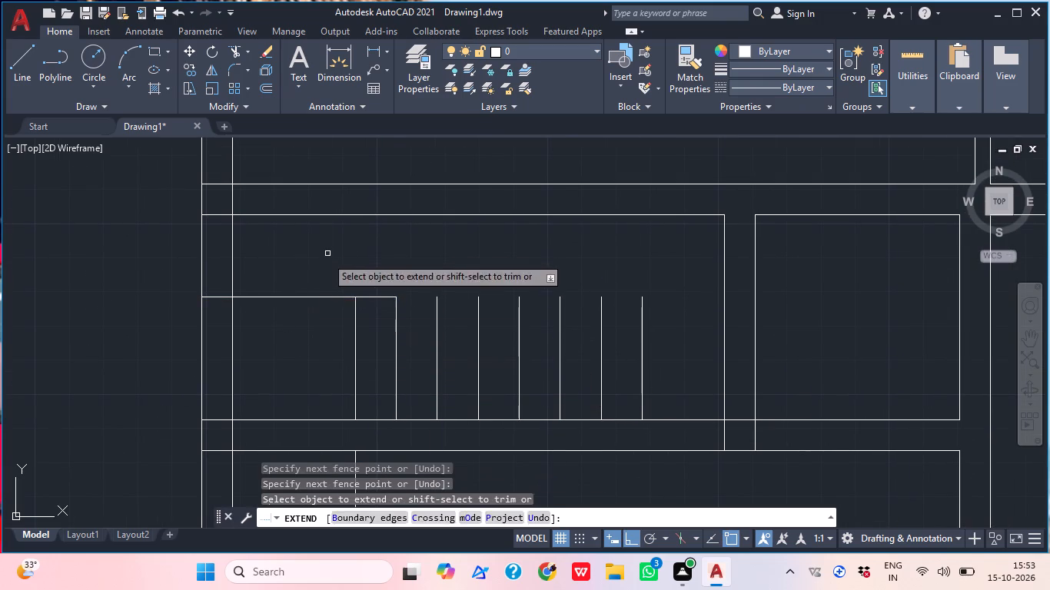
pyautogui.moveTo(278, 355); pyautogui.dragTo(286, 355)
pyautogui.click(357, 261)
pyautogui.click(297, 343)
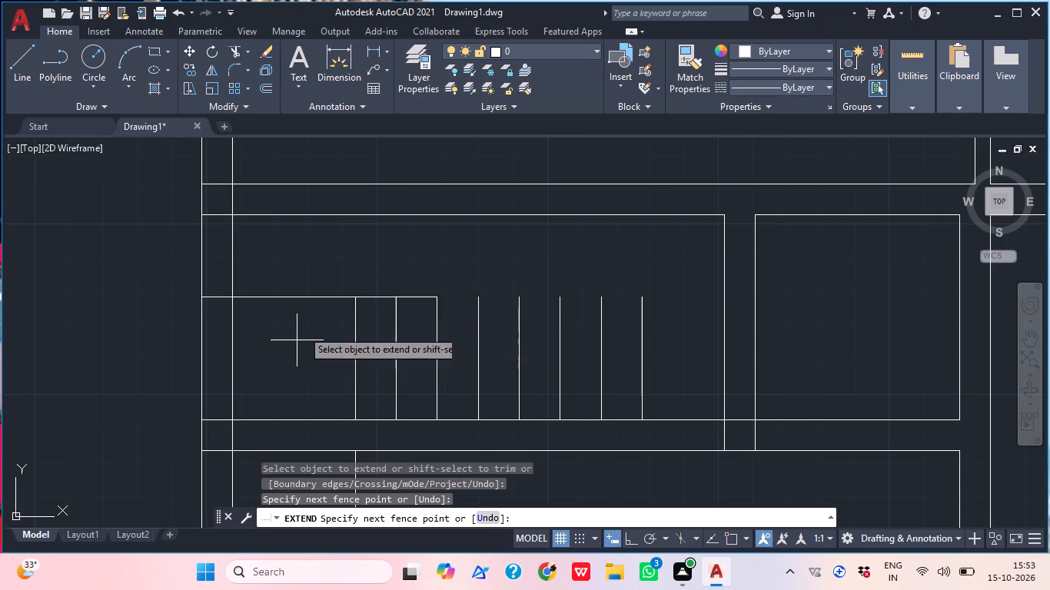
pyautogui.click(350, 257)
pyautogui.click(315, 333)
pyautogui.click(347, 273)
pyautogui.click(323, 323)
pyautogui.click(346, 263)
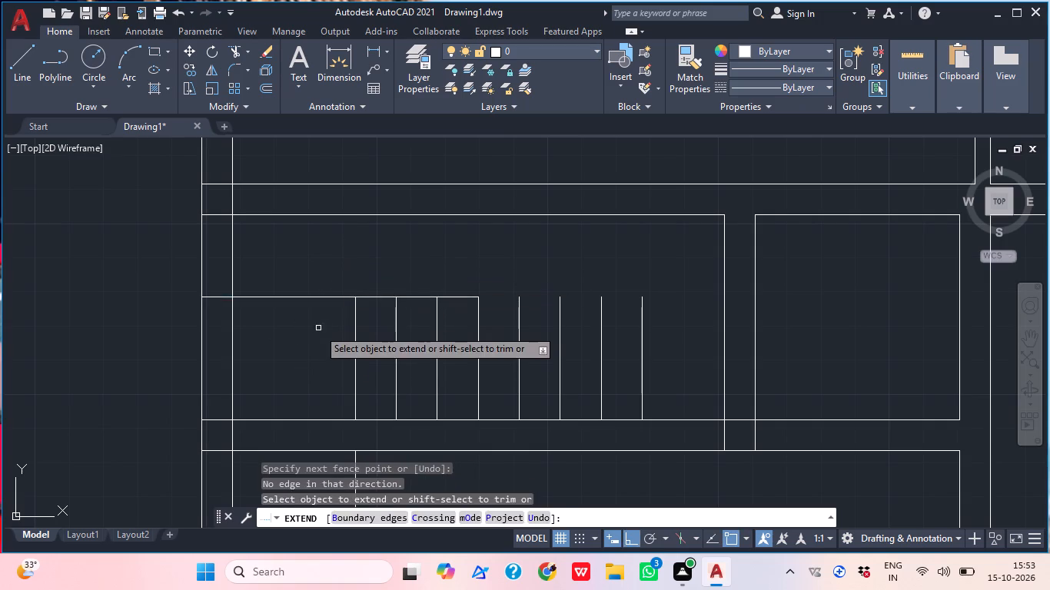
pyautogui.click(318, 333)
pyautogui.click(358, 271)
pyautogui.moveTo(307, 356); pyautogui.dragTo(314, 354)
pyautogui.moveTo(338, 276); pyautogui.dragTo(347, 279)
pyautogui.click(306, 342)
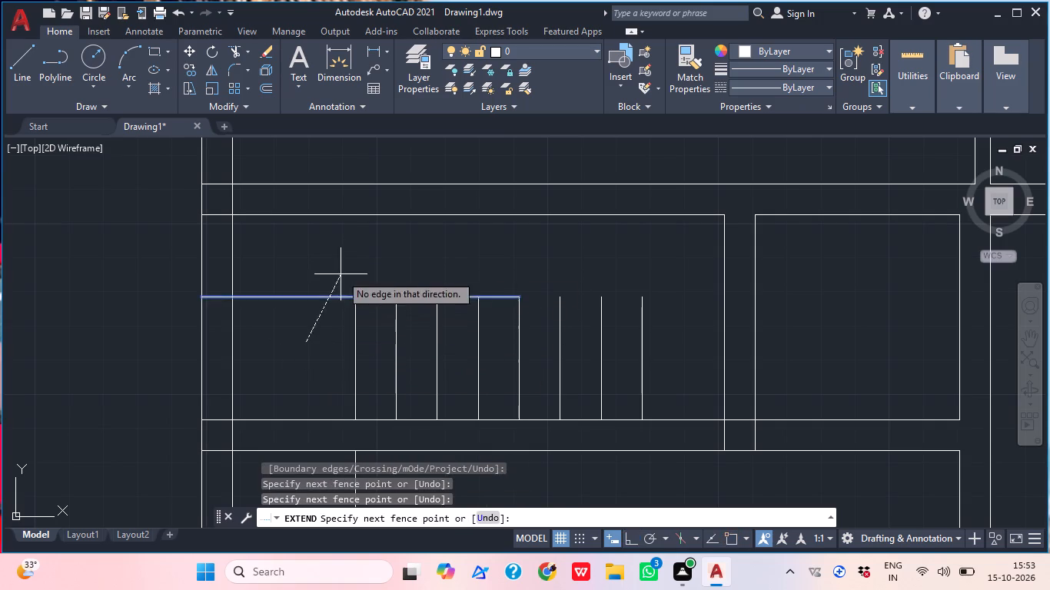
pyautogui.click(341, 273)
pyautogui.scroll(1, 533, 310)
pyautogui.click(493, 319)
pyautogui.moveTo(483, 248); pyautogui.dragTo(490, 247)
pyautogui.moveTo(530, 317); pyautogui.dragTo(532, 317)
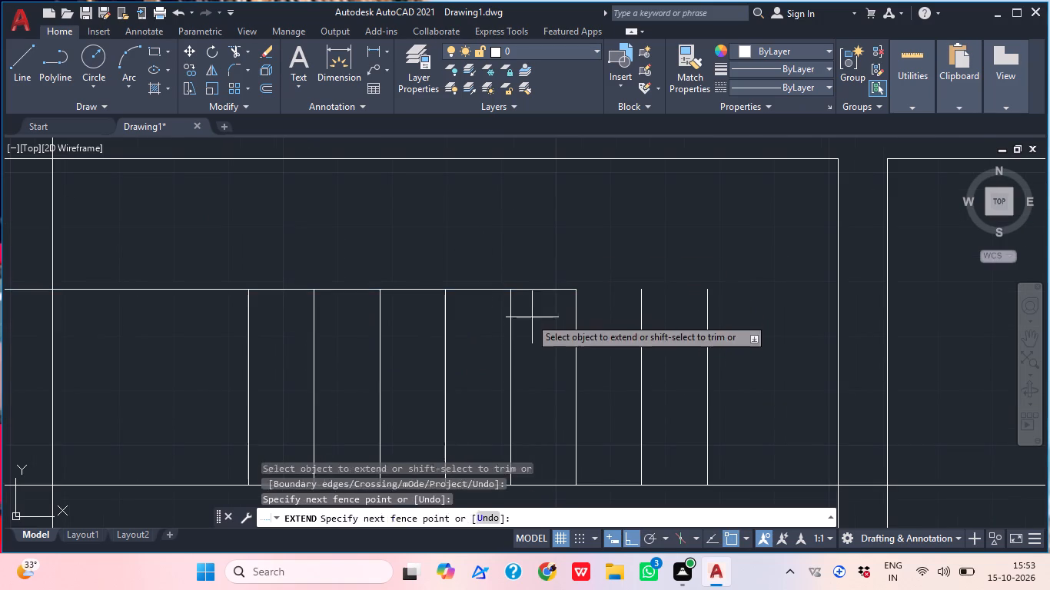
pyautogui.moveTo(532, 317); pyautogui.dragTo(534, 306)
pyautogui.click(547, 254)
pyautogui.moveTo(590, 318); pyautogui.dragTo(595, 305)
pyautogui.moveTo(604, 253); pyautogui.dragTo(605, 260)
pyautogui.scroll(-1, 656, 307)
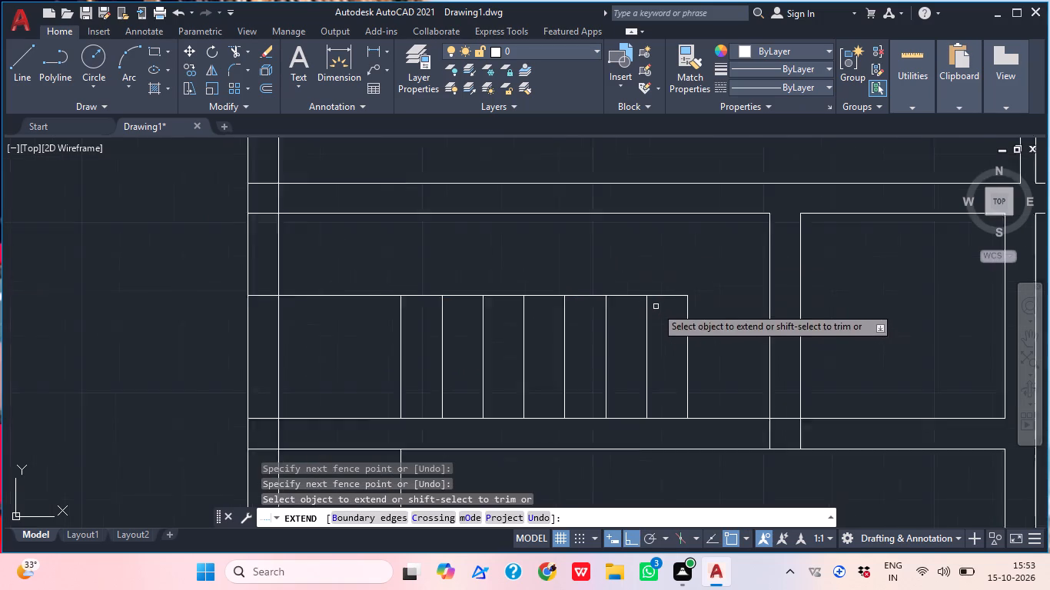
pyautogui.scroll(-1, 656, 307)
pyautogui.moveTo(673, 326); pyautogui.dragTo(616, 286, button='middle')
pyautogui.press('Escape')
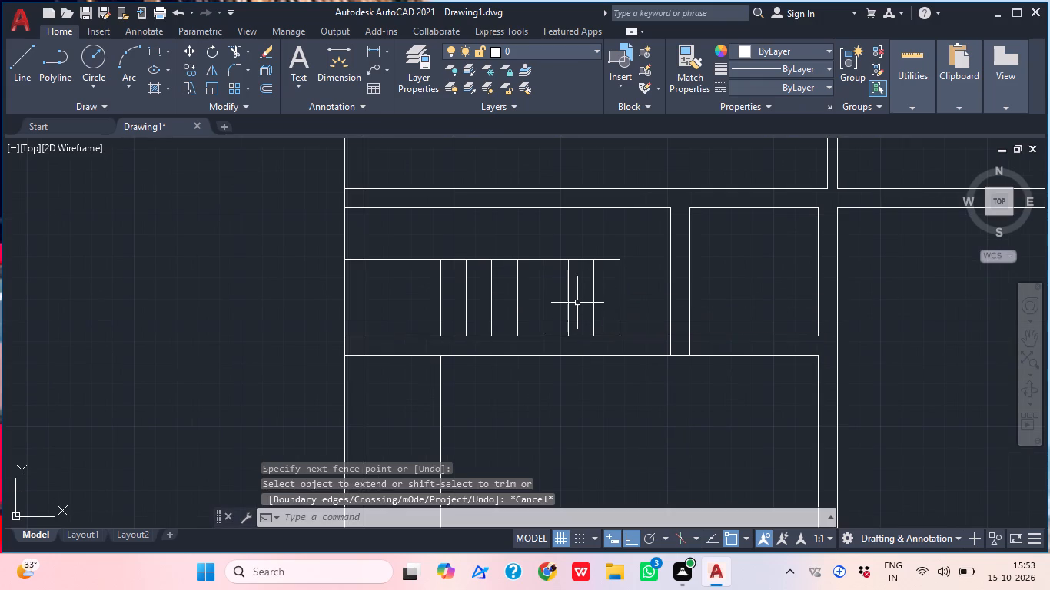
# Offset the upper line of the 9" wall below the stairs 2" downward into the wall.
pyautogui.moveTo(590, 364); pyautogui.dragTo(558, 313, button='middle')
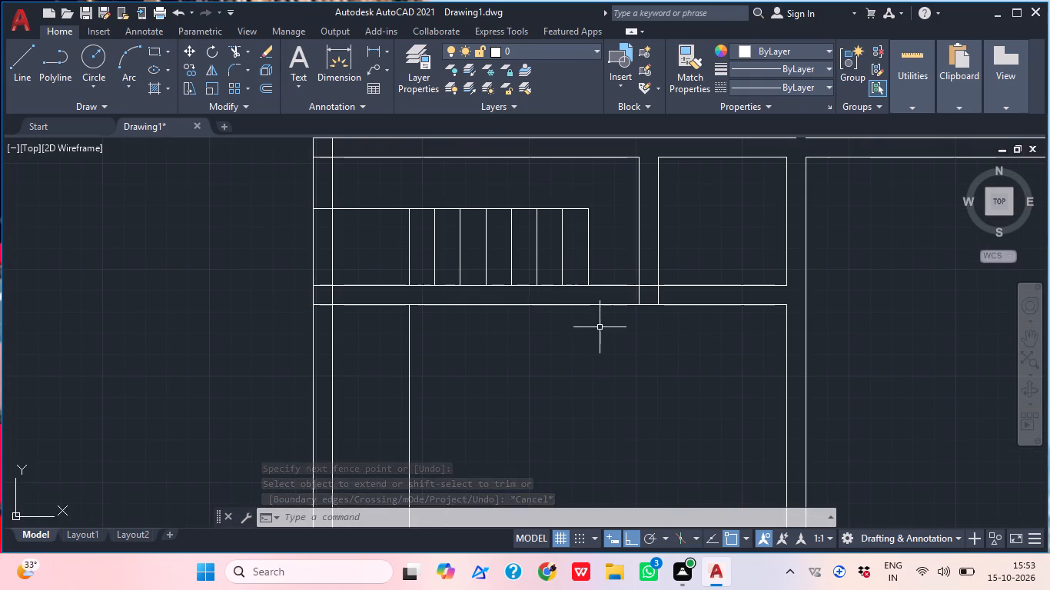
pyautogui.scroll(2, 600, 327)
pyautogui.moveTo(601, 283); pyautogui.dragTo(639, 319, button='middle')
pyautogui.moveTo(641, 325); pyautogui.dragTo(683, 358, button='middle')
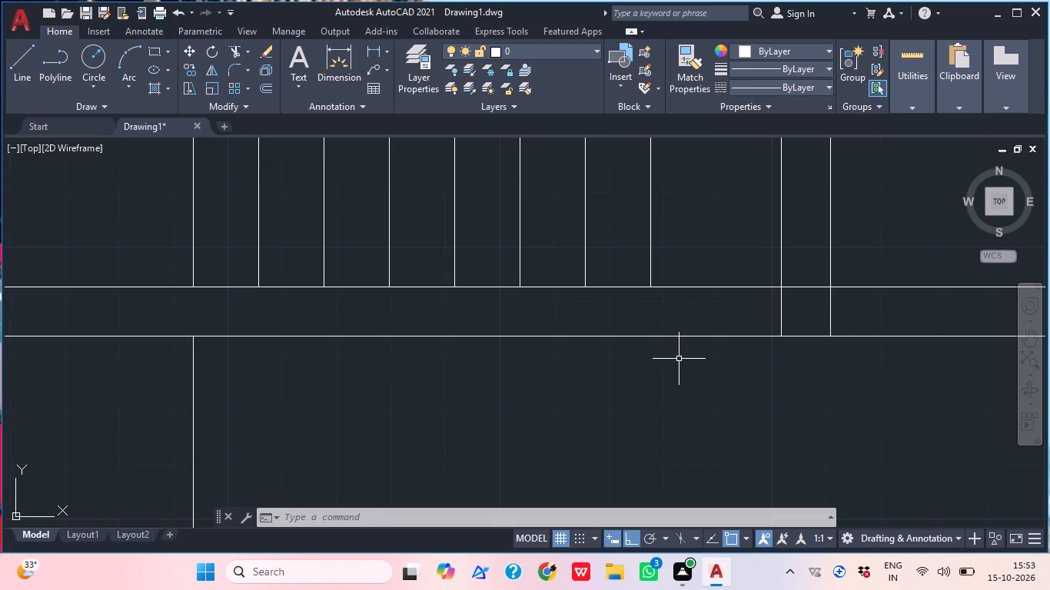
pyautogui.moveTo(648, 372); pyautogui.dragTo(680, 363, button='middle')
pyautogui.scroll(-1, 607, 344)
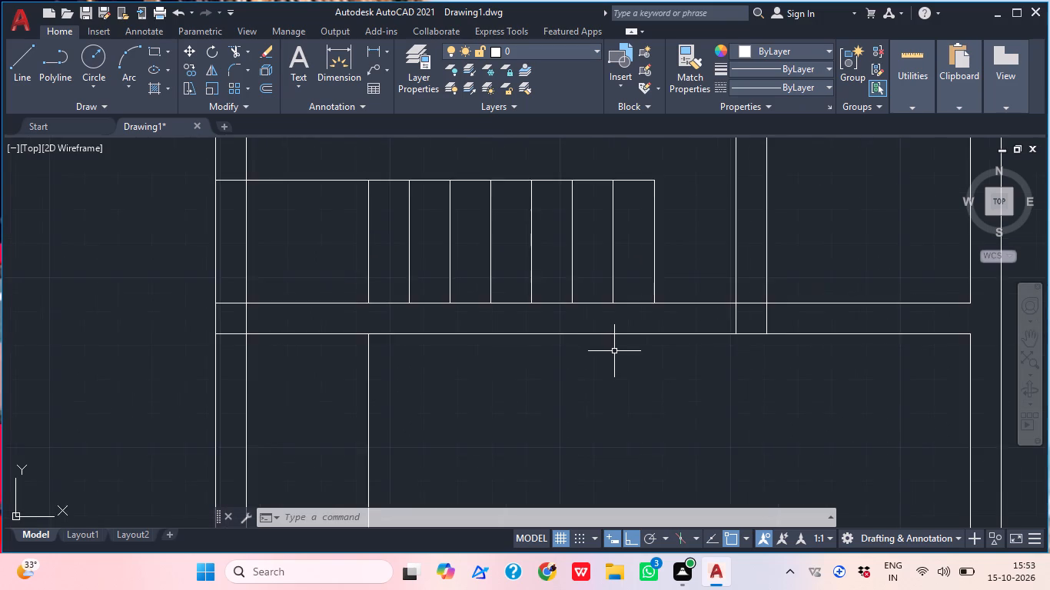
pyautogui.moveTo(612, 356); pyautogui.dragTo(613, 399, button='middle')
pyautogui.write('o')
pyautogui.press('space')
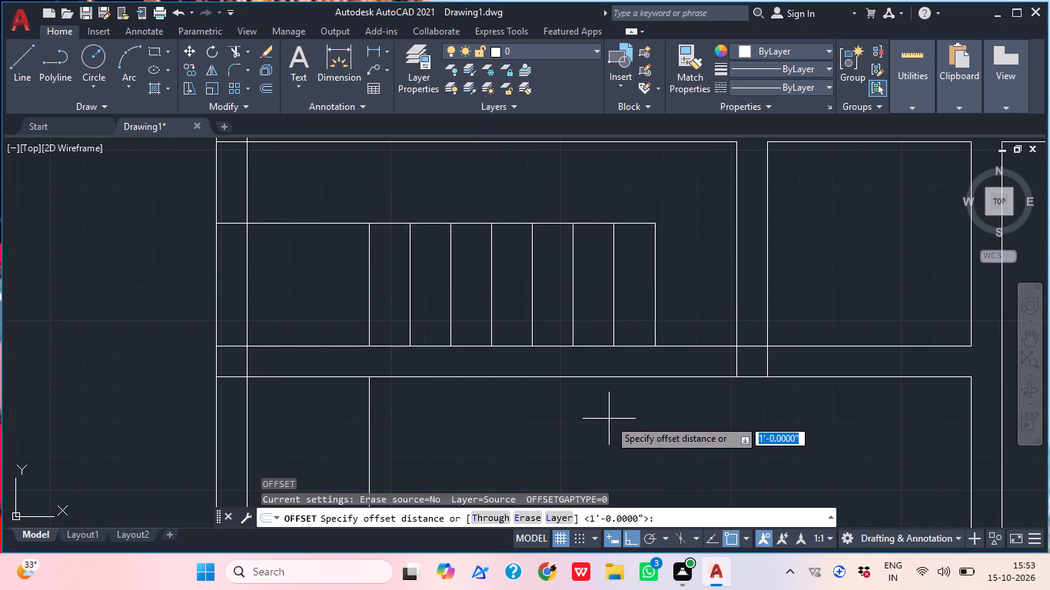
pyautogui.write('2"')
pyautogui.press('Return')
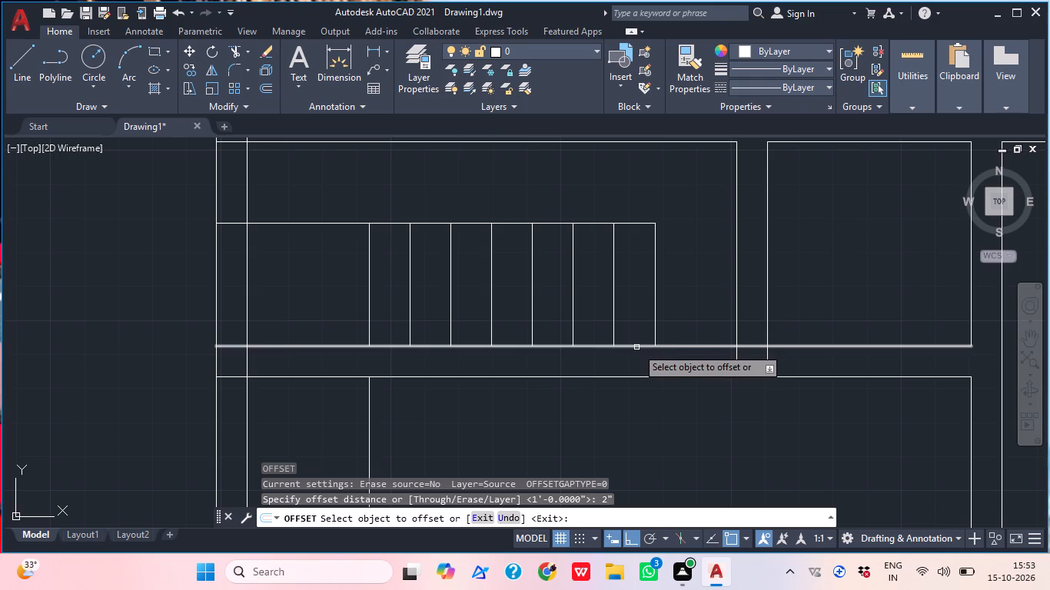
pyautogui.click(636, 347)
pyautogui.click(630, 376)
pyautogui.scroll(1, 663, 340)
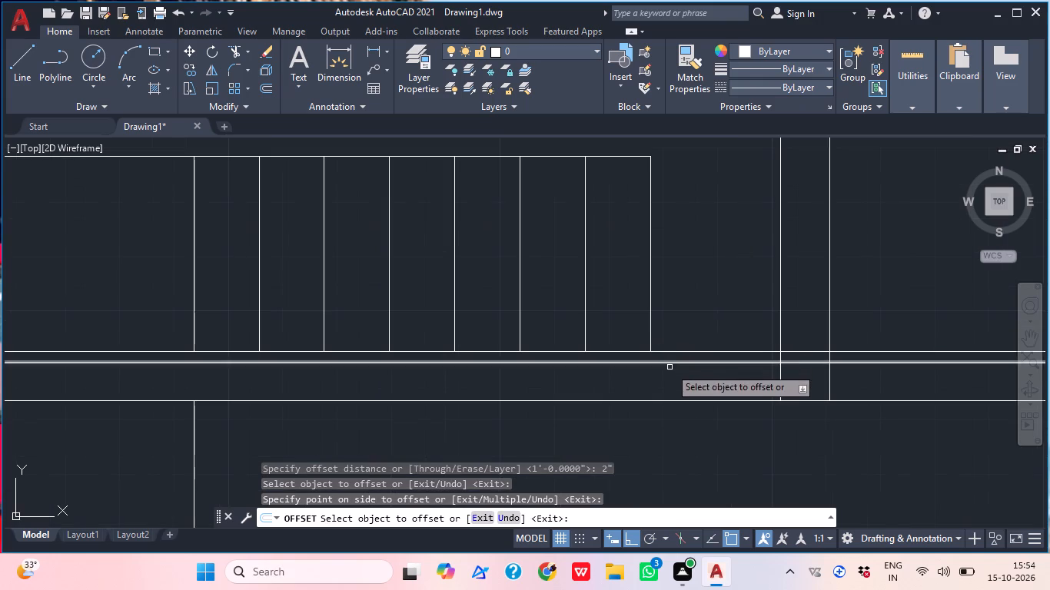
pyautogui.press('Escape')
# Extend the last tread line down to the new 2" offset line.
pyautogui.press('e')
pyautogui.press('x')
pyautogui.press('space')
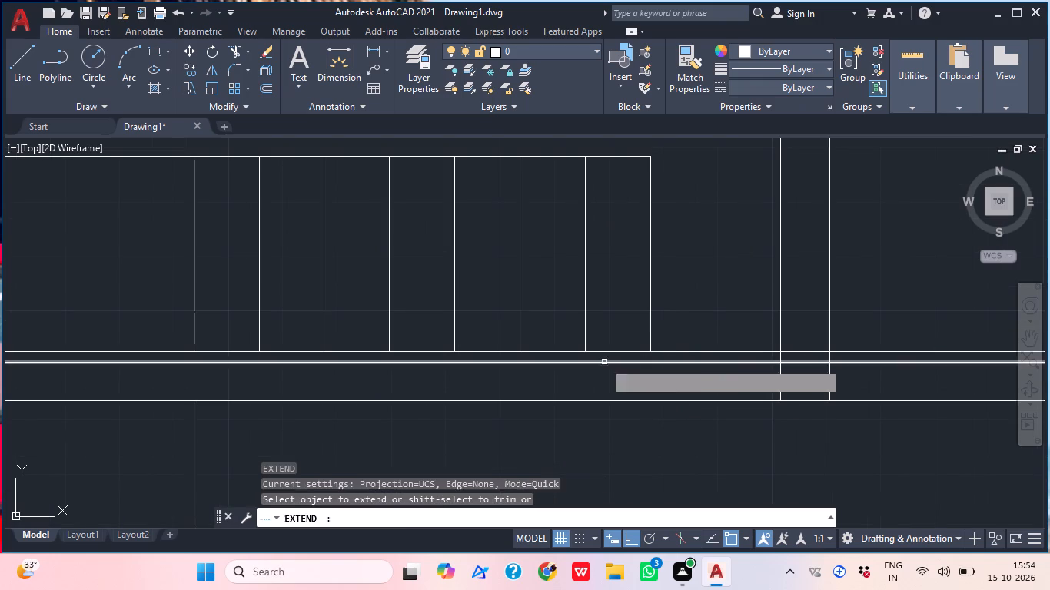
pyautogui.click(648, 333)
pyautogui.press('Escape')
# Trim the 2" offset line beyond the last tread and erase its remainder past the partition.
pyautogui.moveTo(669, 398); pyautogui.dragTo(644, 396, button='middle')
pyautogui.press('t')
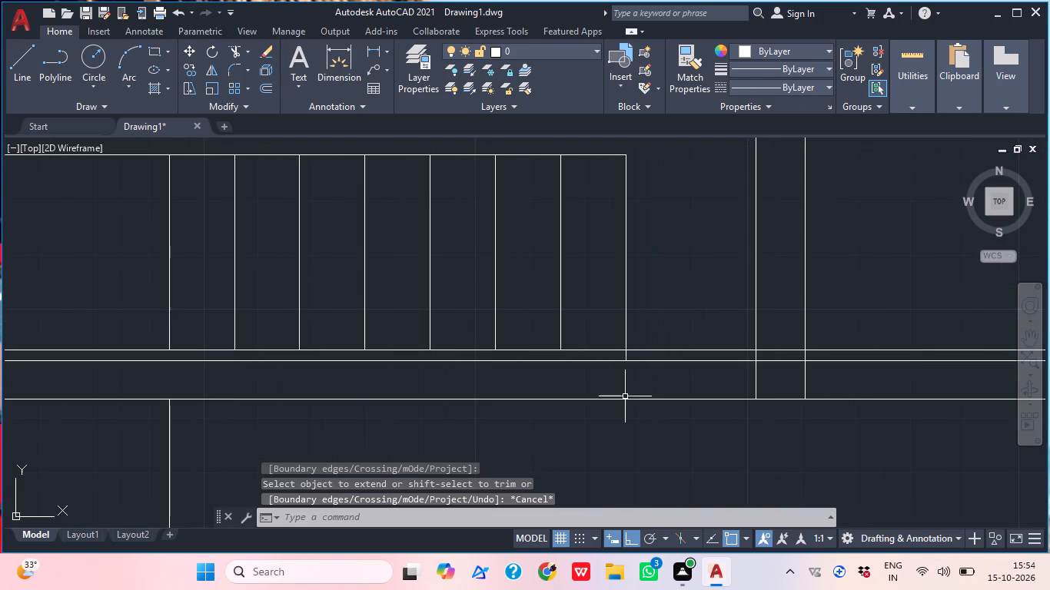
pyautogui.press('r')
pyautogui.press('space')
pyautogui.click(680, 359)
pyautogui.scroll(-1, 683, 360)
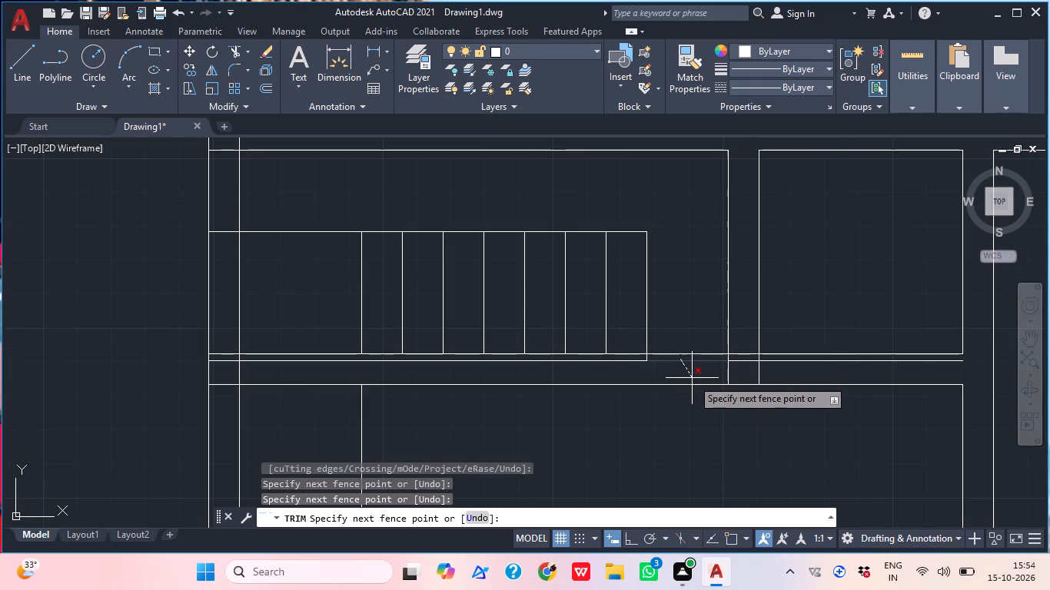
pyautogui.click(693, 381)
pyautogui.press('Escape')
pyautogui.click(786, 360)
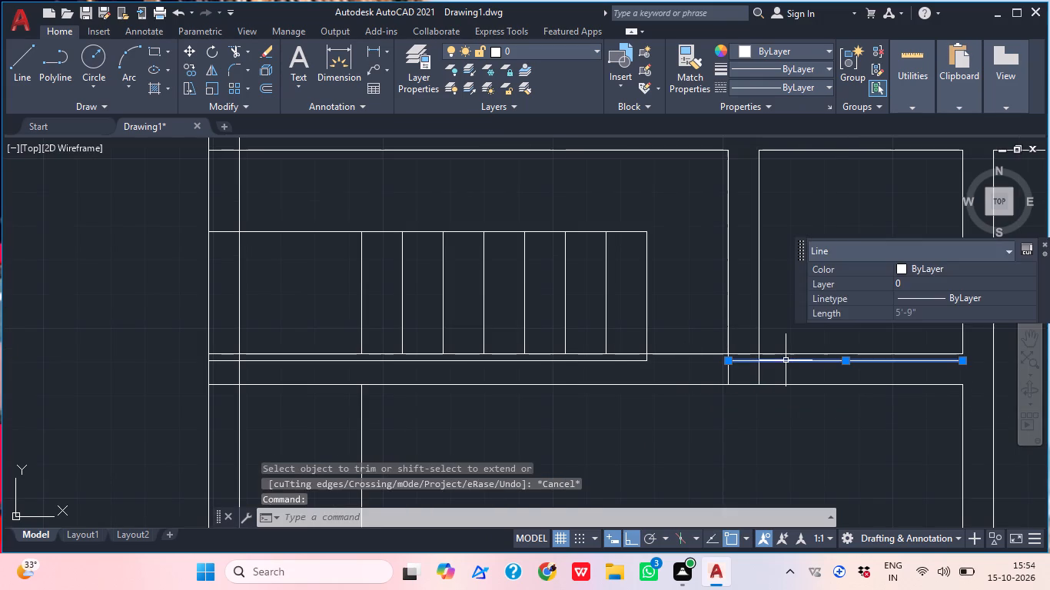
pyautogui.press('Delete')
# Trim the ends of the 2" offset line, the wall line and the staircase's upper line inside the left 9" outer wall.
pyautogui.moveTo(633, 346); pyautogui.dragTo(683, 345, button='middle')
pyautogui.moveTo(456, 368); pyautogui.dragTo(458, 369, button='middle')
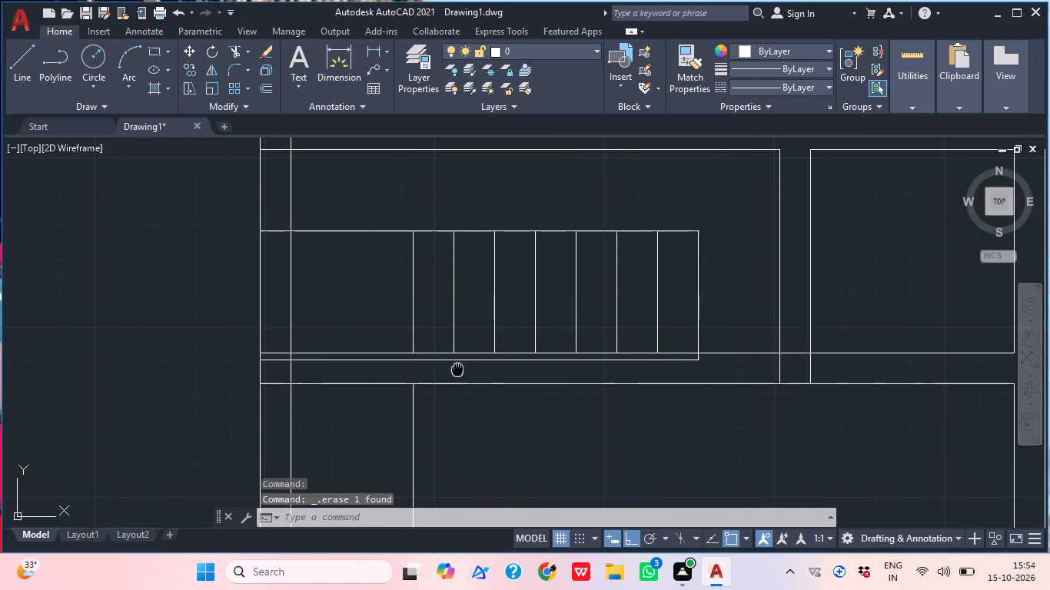
pyautogui.moveTo(458, 369); pyautogui.dragTo(469, 372, button='middle')
pyautogui.moveTo(403, 373); pyautogui.dragTo(482, 349, button='middle')
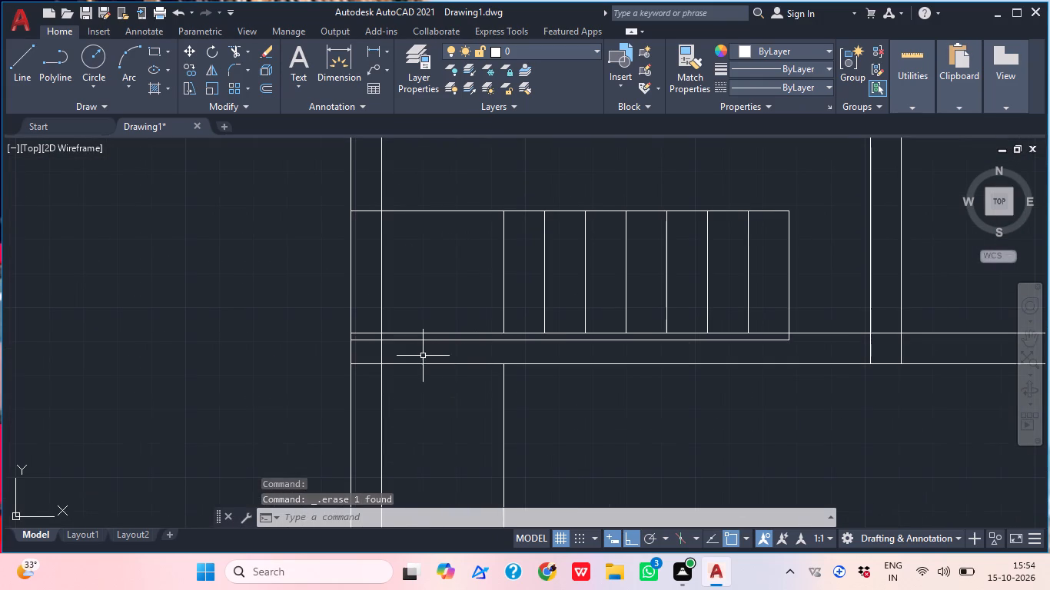
pyautogui.write('tr')
pyautogui.press('space')
pyautogui.scroll(2, 354, 323)
pyautogui.scroll(-2, 410, 303)
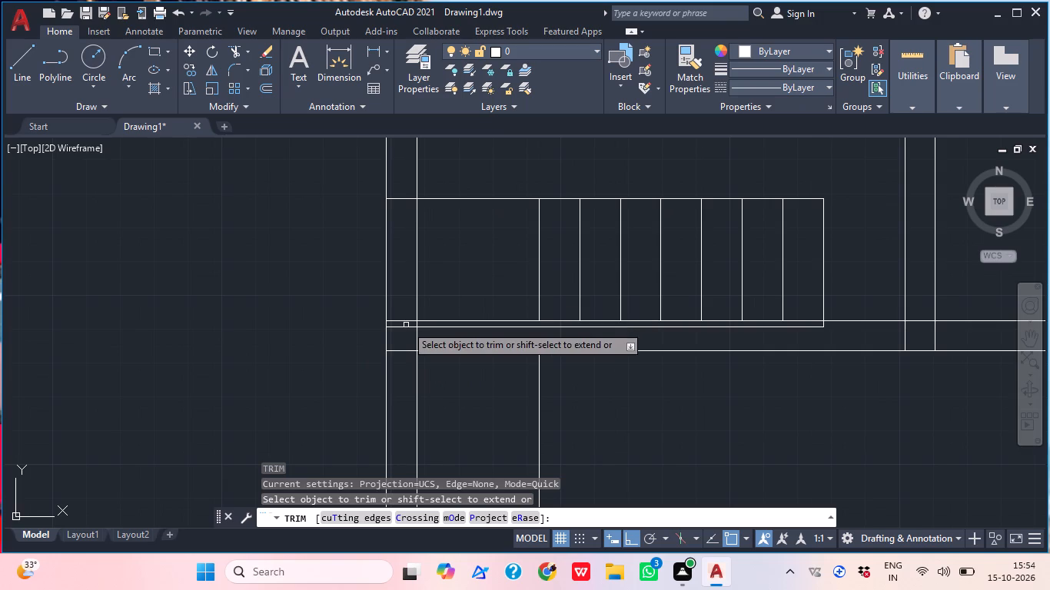
pyautogui.scroll(1, 417, 307)
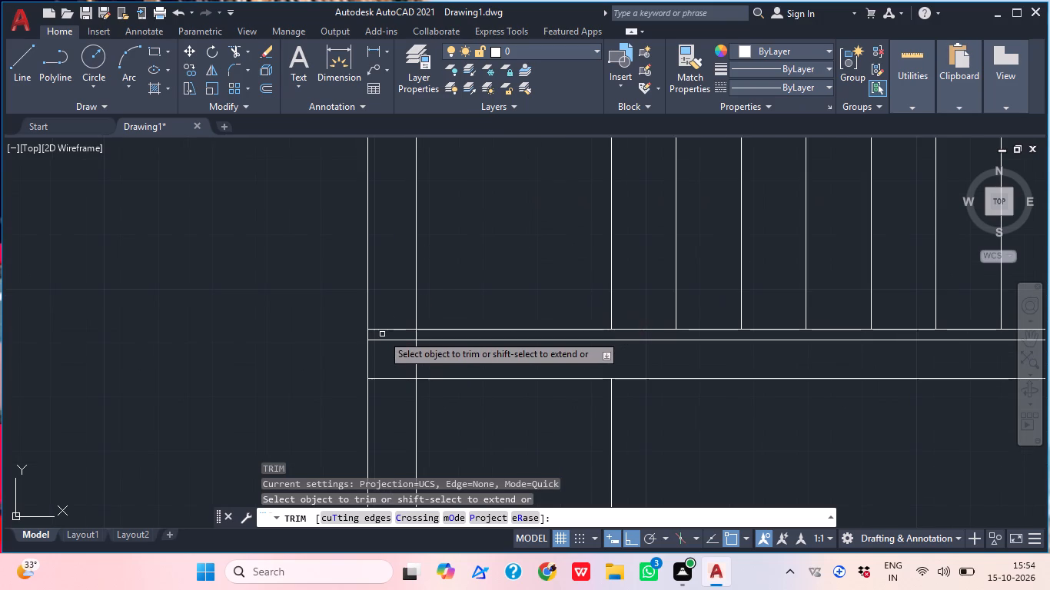
pyautogui.scroll(-1, 414, 320)
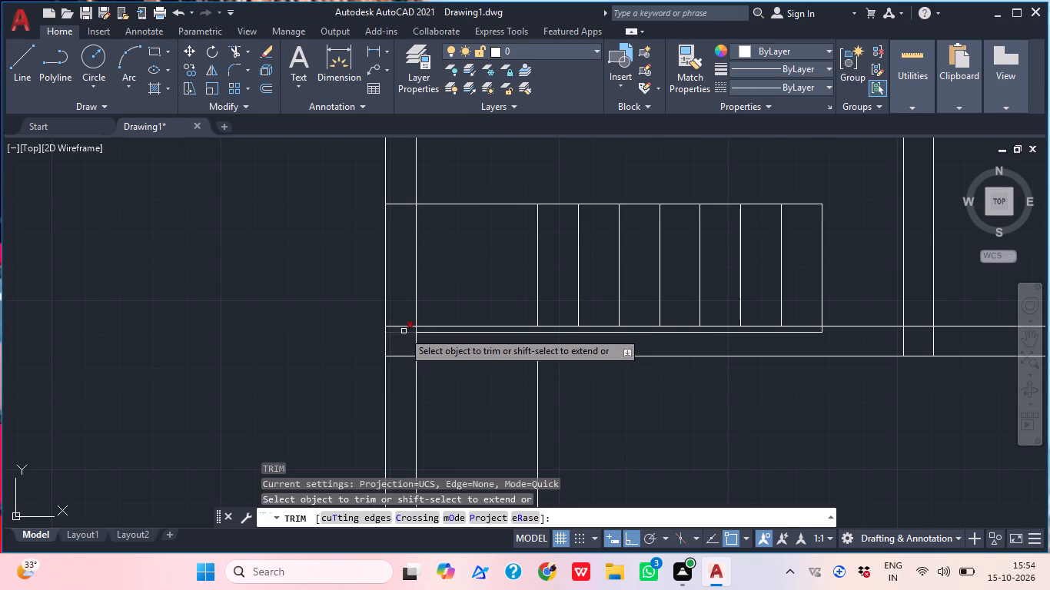
pyautogui.click(397, 333)
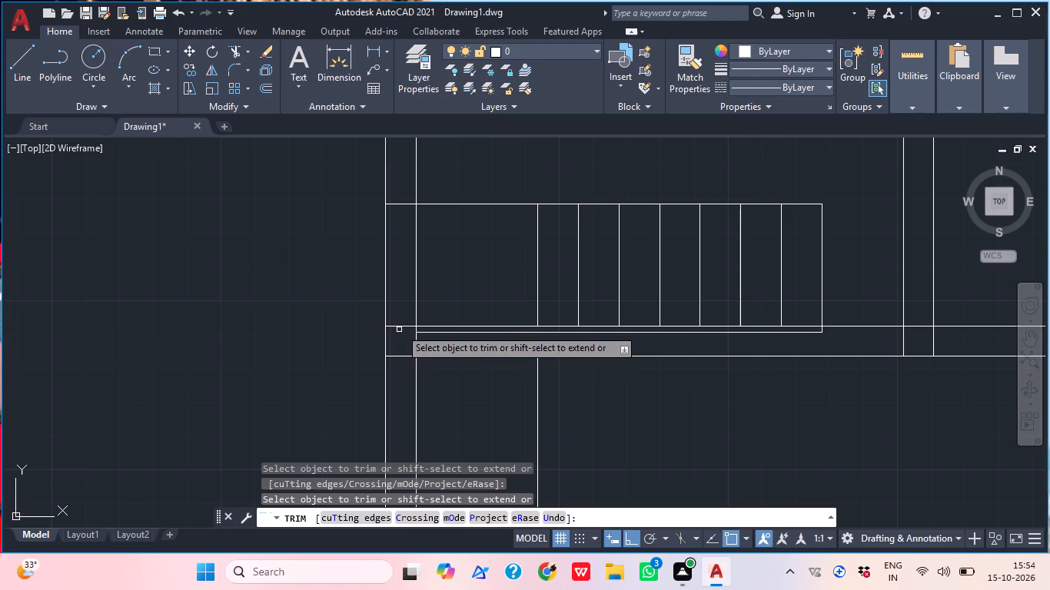
pyautogui.click(401, 324)
pyautogui.moveTo(404, 211); pyautogui.dragTo(405, 204)
pyautogui.click(405, 190)
pyautogui.scroll(-2, 414, 205)
pyautogui.moveTo(454, 248); pyautogui.dragTo(429, 261, button='middle')
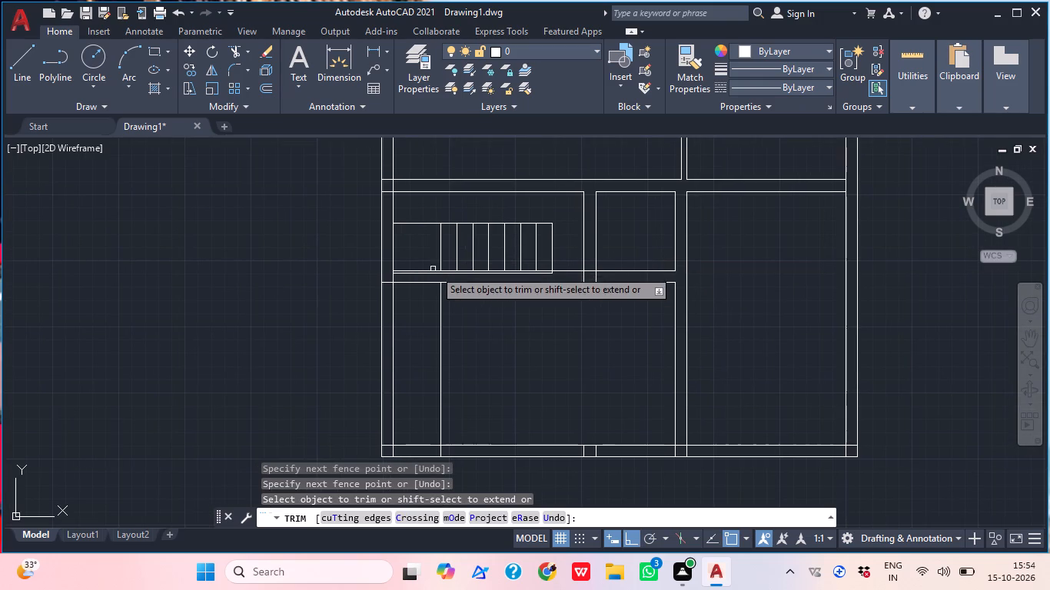
pyautogui.scroll(3, 444, 286)
pyautogui.press('Escape')
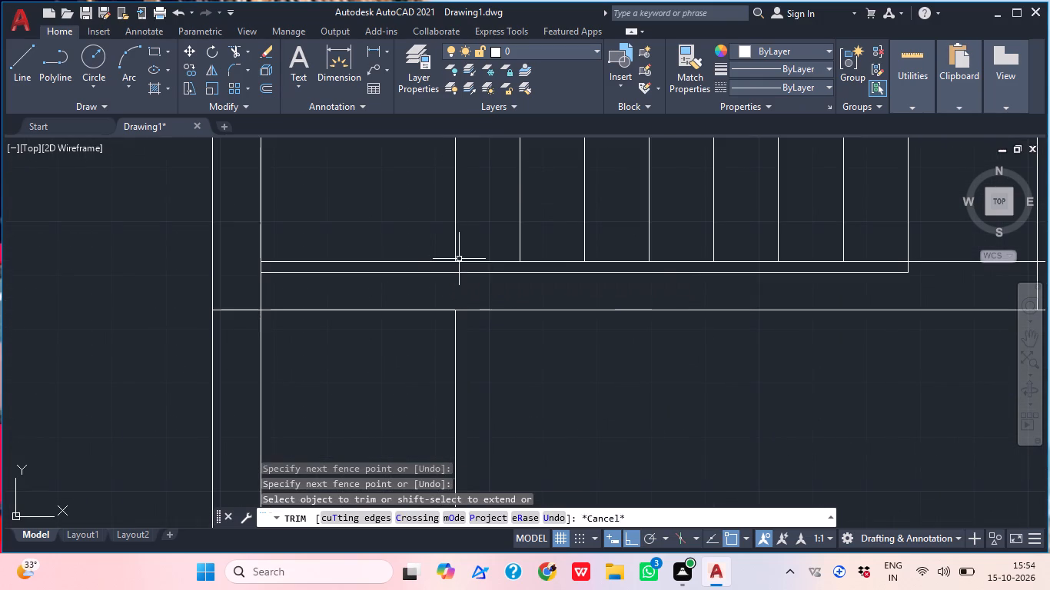
# Extend the staircase's first vertical line down to the 2" offset line.
pyautogui.press('e')
pyautogui.press('x')
pyautogui.press('space')
pyautogui.click(450, 237)
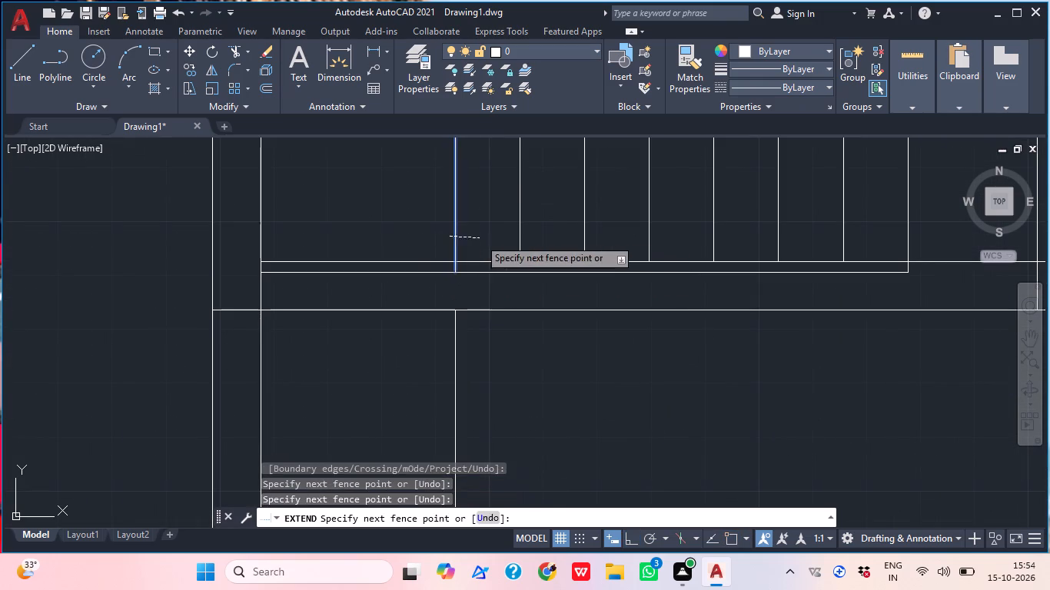
pyautogui.click(479, 238)
pyautogui.press('Escape')
# Trim the 2" offset line between the left outer wall and the first tread line.
pyautogui.press('t')
pyautogui.press('r')
pyautogui.press('space')
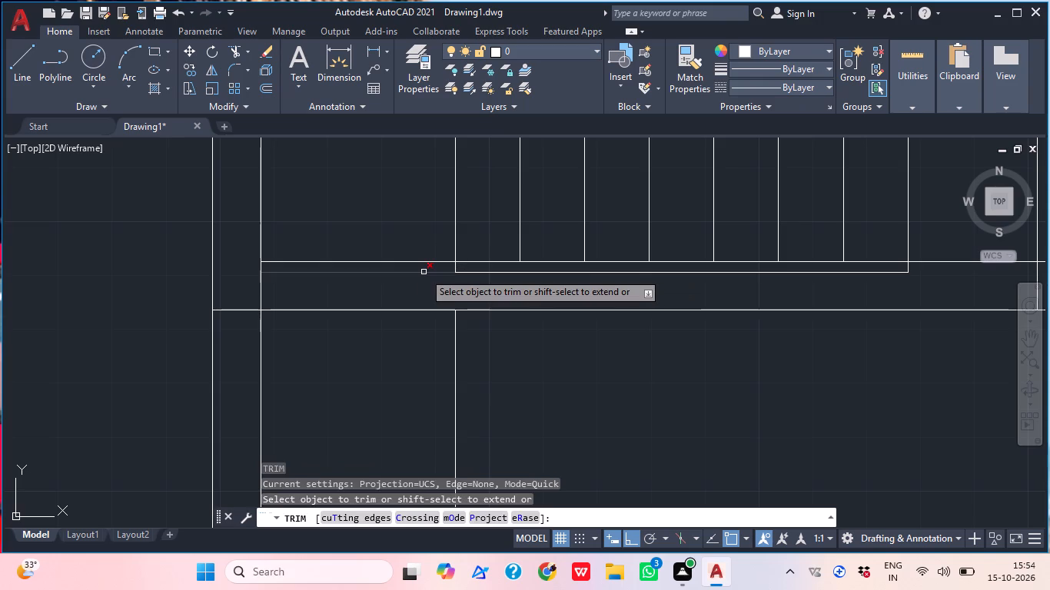
pyautogui.click(424, 272)
pyautogui.press('Escape')
# Offset the upper line of the 9" wall below the stairs 1' downward.
pyautogui.scroll(-2, 424, 272)
pyautogui.moveTo(449, 280); pyautogui.dragTo(437, 280, button='middle')
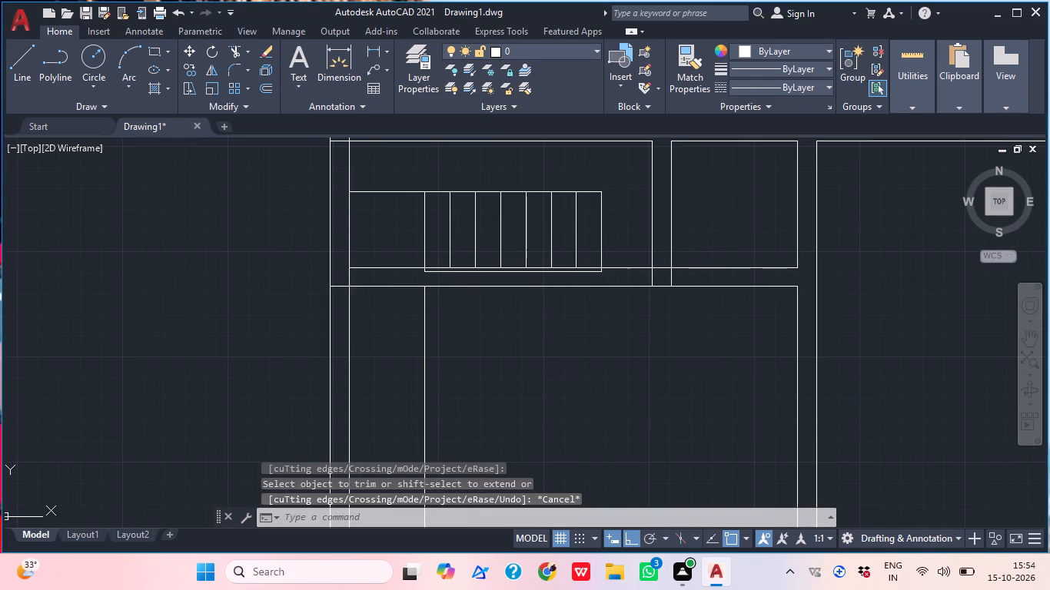
pyautogui.scroll(1, 380, 313)
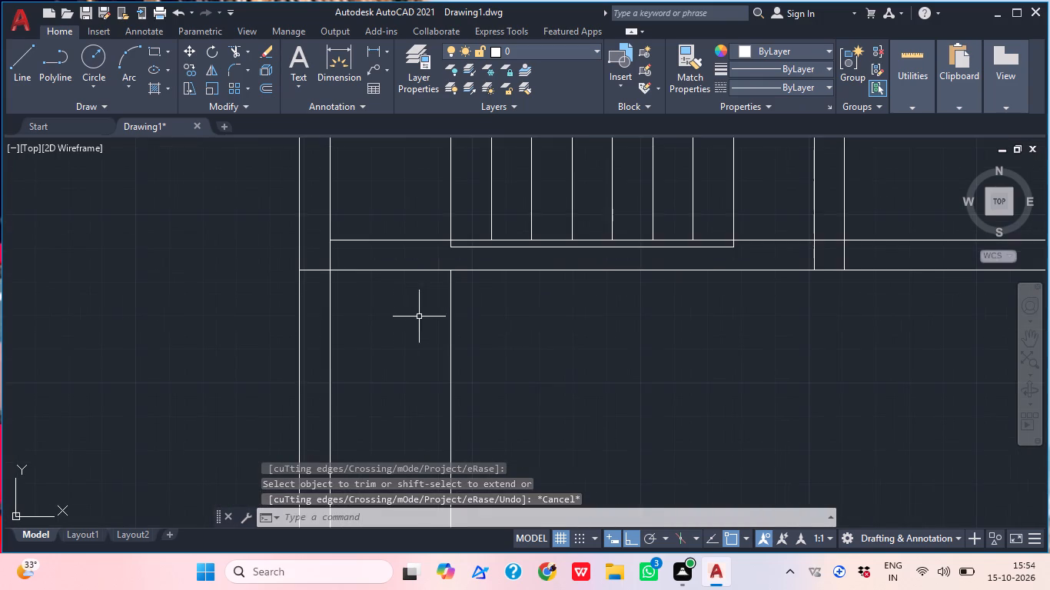
pyautogui.moveTo(462, 304); pyautogui.dragTo(472, 363, button='middle')
pyautogui.scroll(1, 474, 350)
pyautogui.moveTo(472, 310); pyautogui.dragTo(482, 331, button='middle')
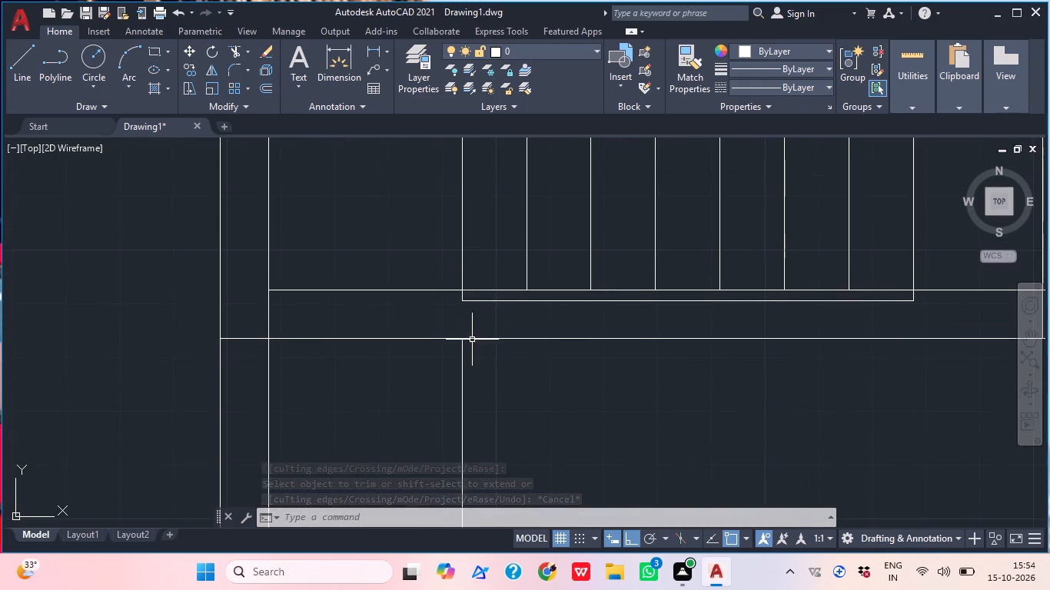
pyautogui.press('o')
pyautogui.press('space')
pyautogui.write("1'")
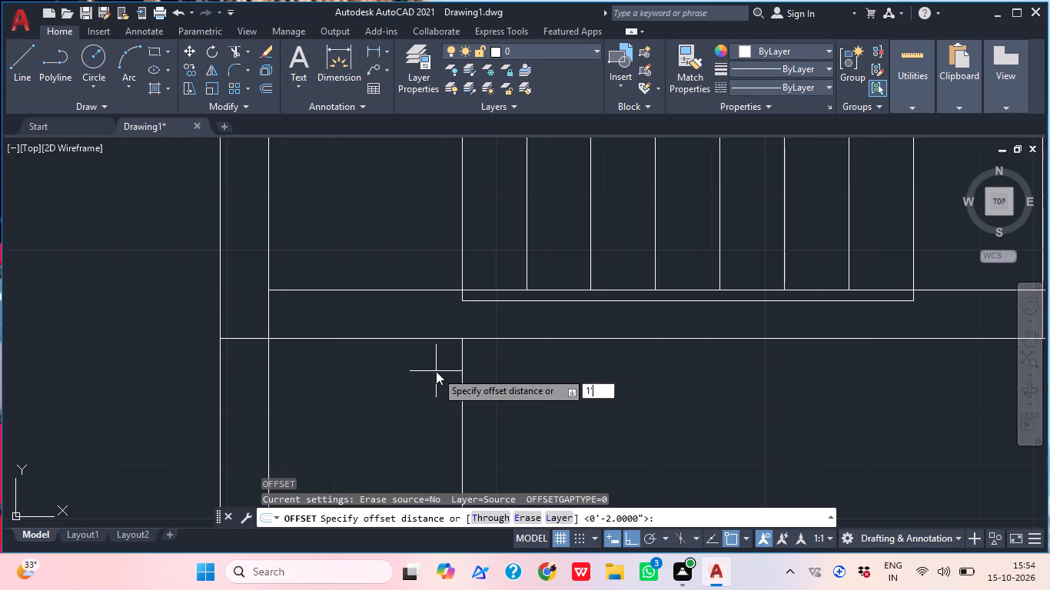
pyautogui.press('Return')
pyautogui.click(405, 290)
pyautogui.click(387, 364)
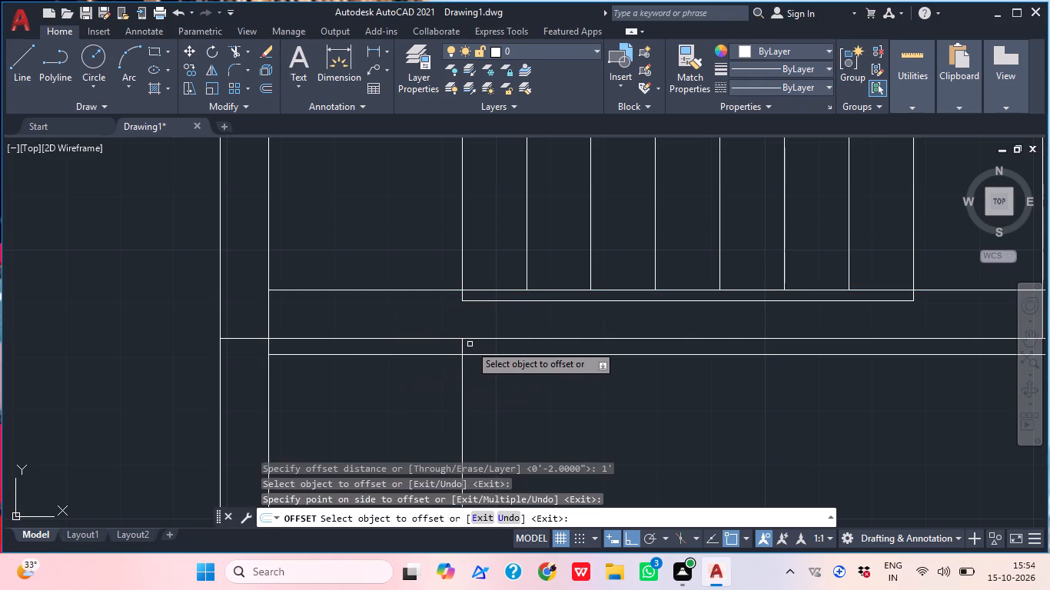
pyautogui.press('Escape')
# Trim the 1' offset line on the side beyond the staircase's first tread line, keeping the part toward the left outer wall.
pyautogui.write('tr')
pyautogui.press('space')
pyautogui.click(480, 363)
pyautogui.click(483, 348)
pyautogui.scroll(1, 489, 365)
pyautogui.middleClick(489, 365)
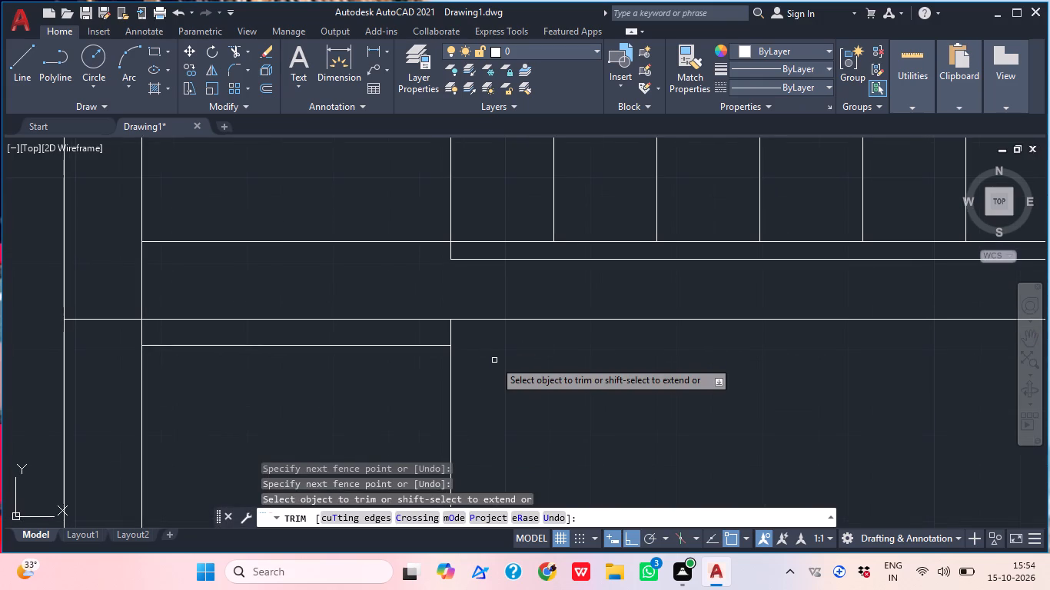
# Trim the lower line of the 9" wall below the stairs between the first tread line and the left outer wall's outer line.
pyautogui.click(387, 330)
pyautogui.click(396, 310)
pyautogui.scroll(-2, 413, 330)
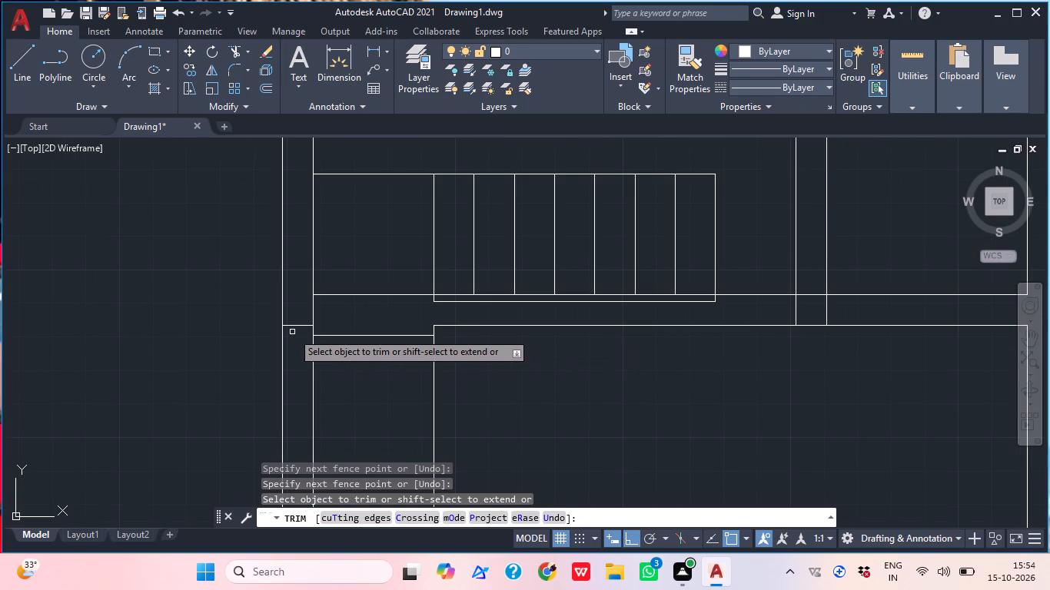
pyautogui.scroll(1, 290, 331)
pyautogui.click(290, 331)
pyautogui.click(307, 276)
pyautogui.scroll(-1, 340, 307)
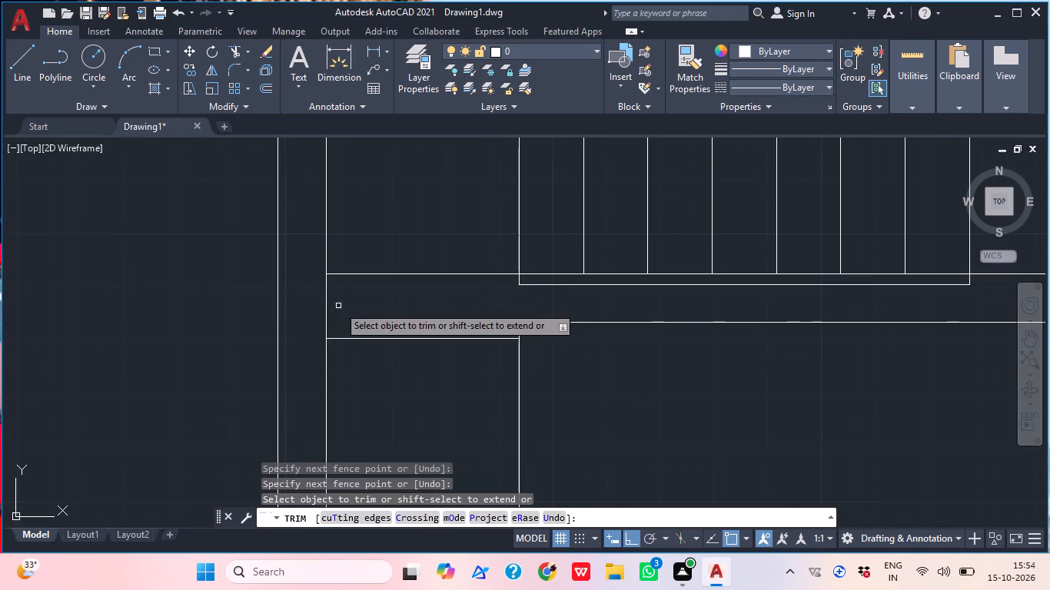
pyautogui.scroll(-1, 351, 316)
pyautogui.moveTo(453, 356); pyautogui.dragTo(403, 303, button='middle')
pyautogui.press('Escape')
# Offset the short tread line beside the left outer wall 1' downward twice in succession to add lower stair treads.
pyautogui.press('o')
pyautogui.press('space')
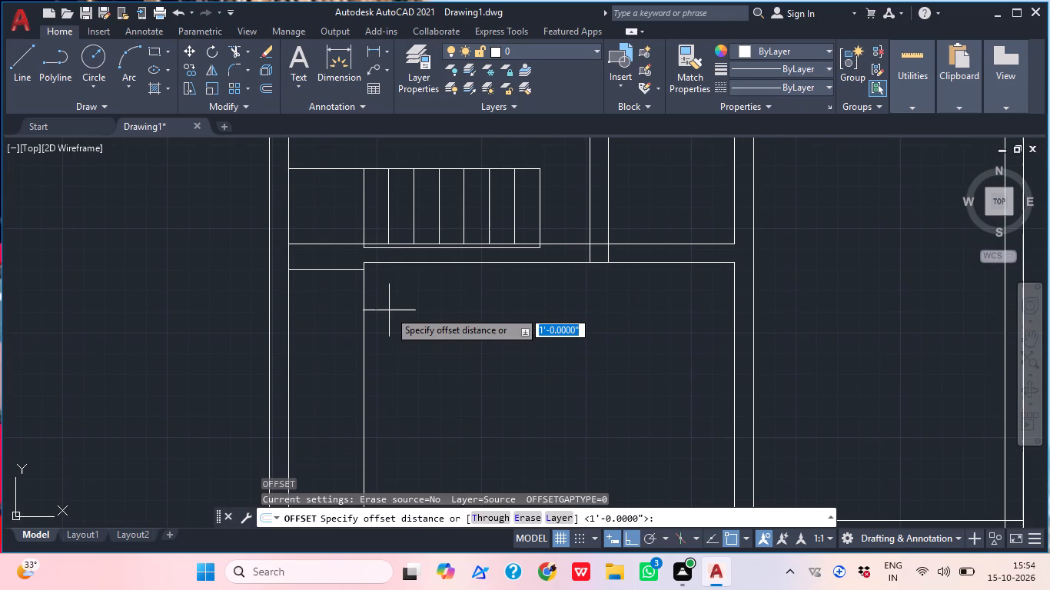
pyautogui.press('space')
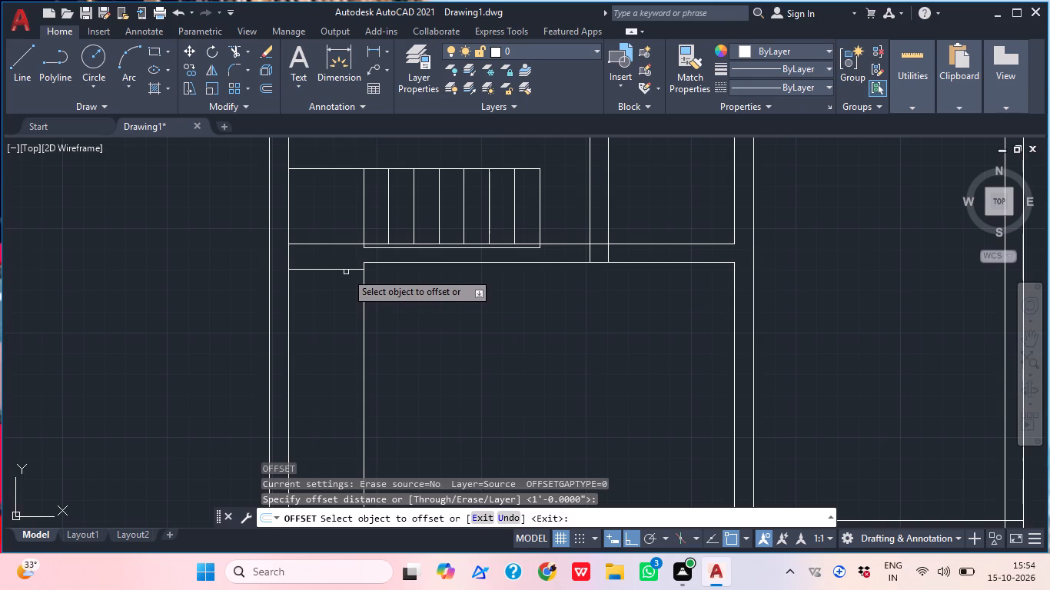
pyautogui.click(344, 270)
pyautogui.click(360, 326)
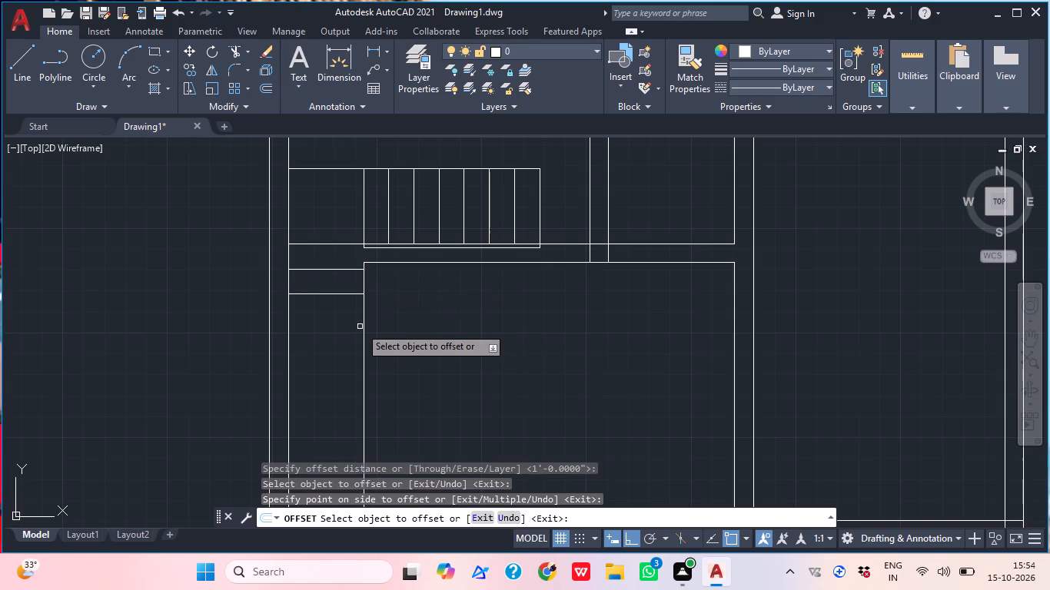
pyautogui.scroll(-1, 398, 293)
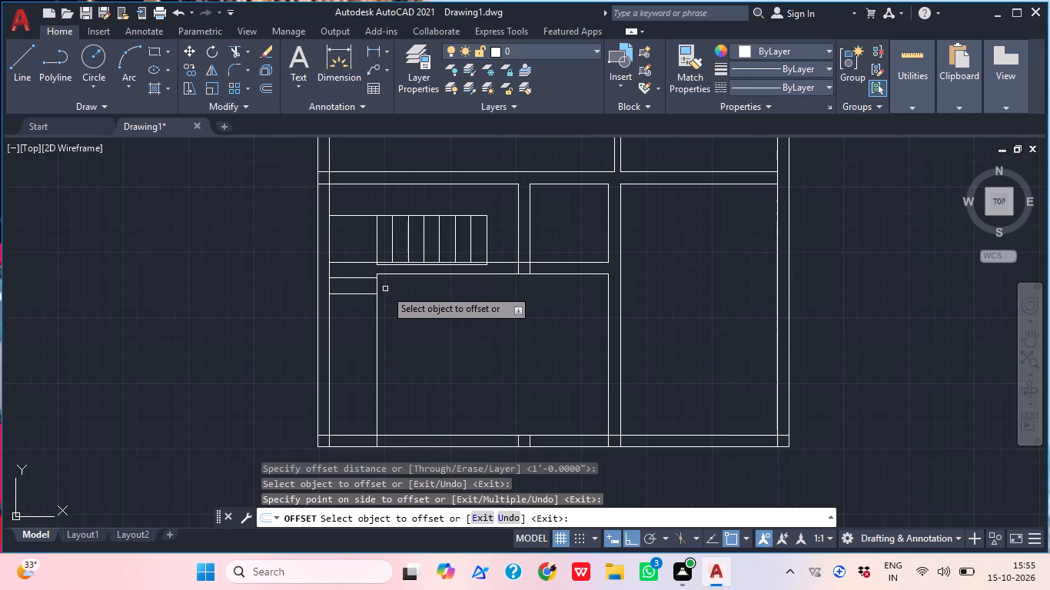
pyautogui.click(364, 293)
pyautogui.click(368, 314)
pyautogui.moveTo(461, 279); pyautogui.dragTo(483, 293, button='middle')
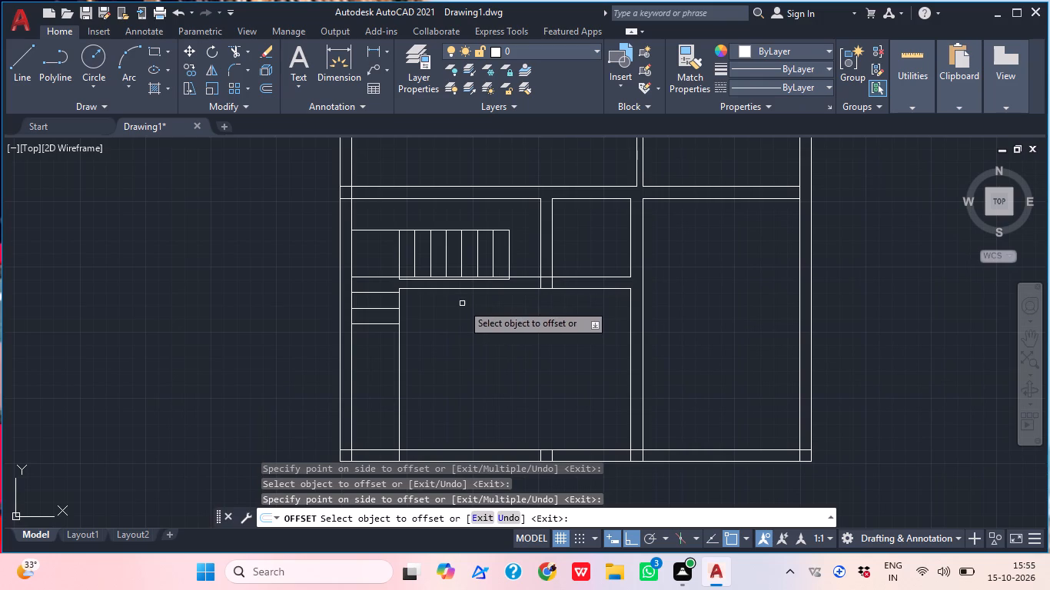
pyautogui.press('Escape')
# Trim the first tread line's vertical extension below the lowest short tread line.
pyautogui.scroll(1, 507, 248)
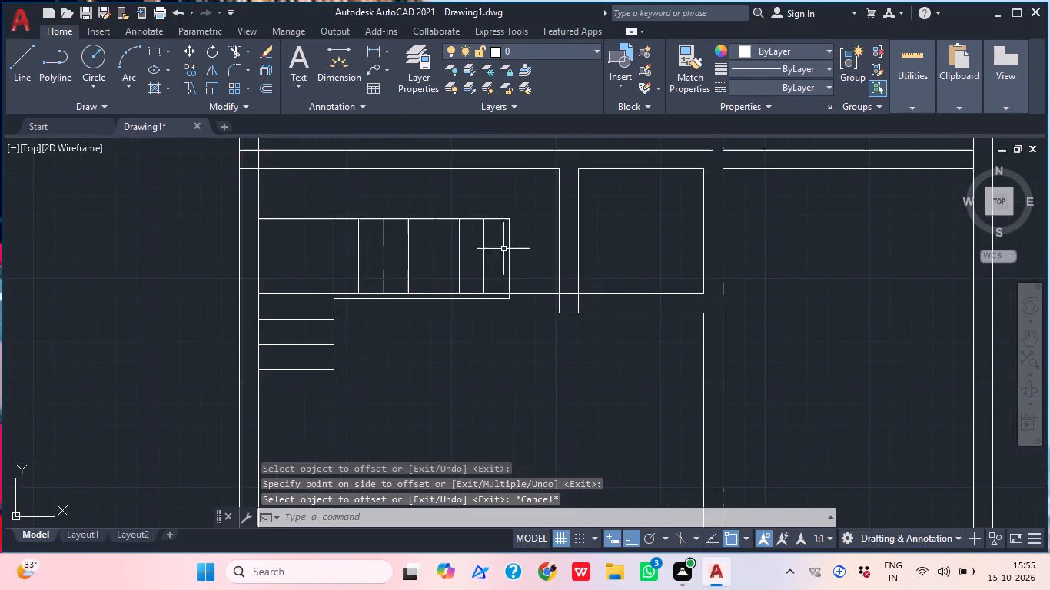
pyautogui.moveTo(426, 319); pyautogui.dragTo(467, 337, button='middle')
pyautogui.moveTo(446, 397); pyautogui.dragTo(439, 326, button='middle')
pyautogui.scroll(1, 440, 310)
pyautogui.moveTo(447, 328); pyautogui.dragTo(467, 334, button='middle')
pyautogui.press('t')
pyautogui.press('r')
pyautogui.press('space')
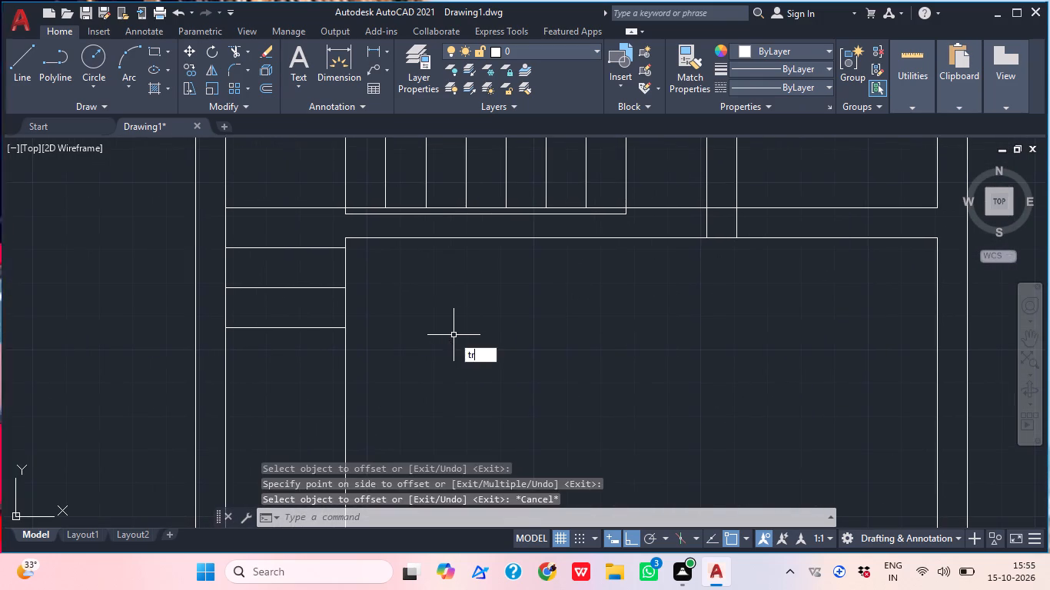
pyautogui.click(342, 372)
pyautogui.click(323, 373)
pyautogui.click(362, 385)
pyautogui.click(344, 384)
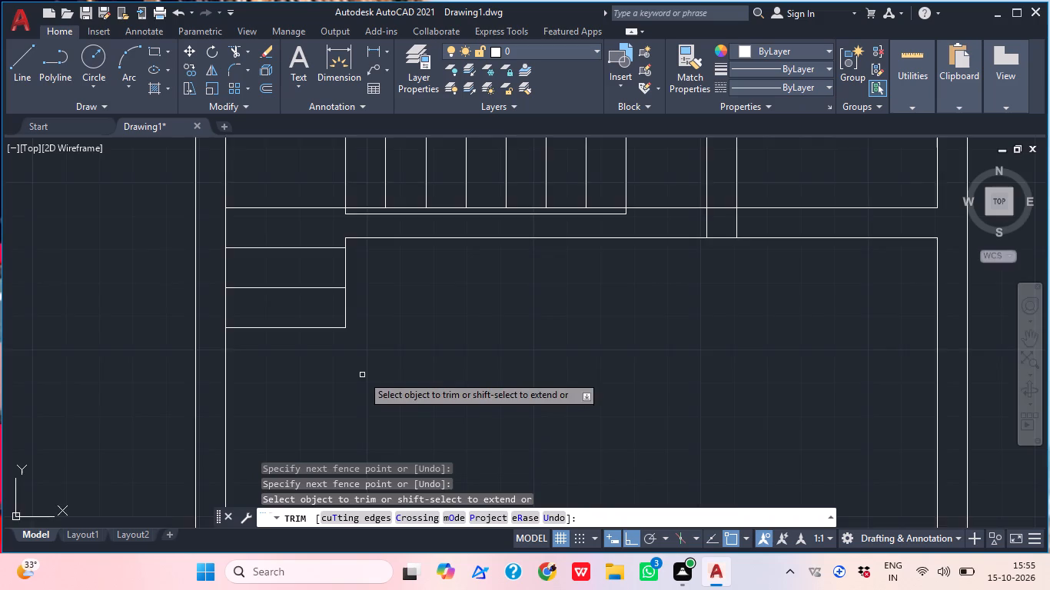
# Trim the upper line of the 9" wall between the staircase's last tread line and the vertical wall to its right.
pyautogui.scroll(-3, 404, 366)
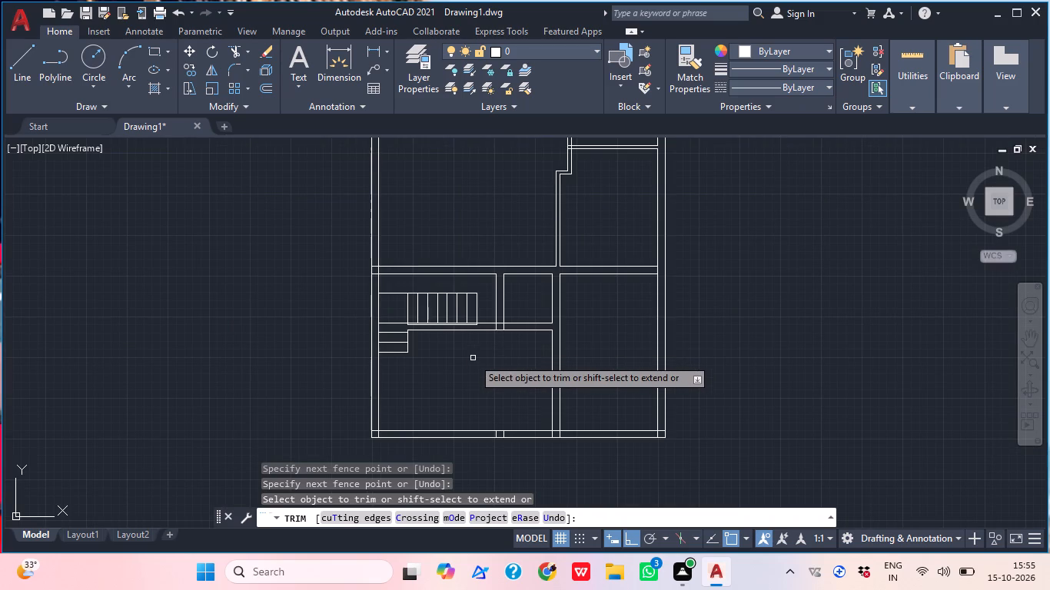
pyautogui.scroll(2, 511, 272)
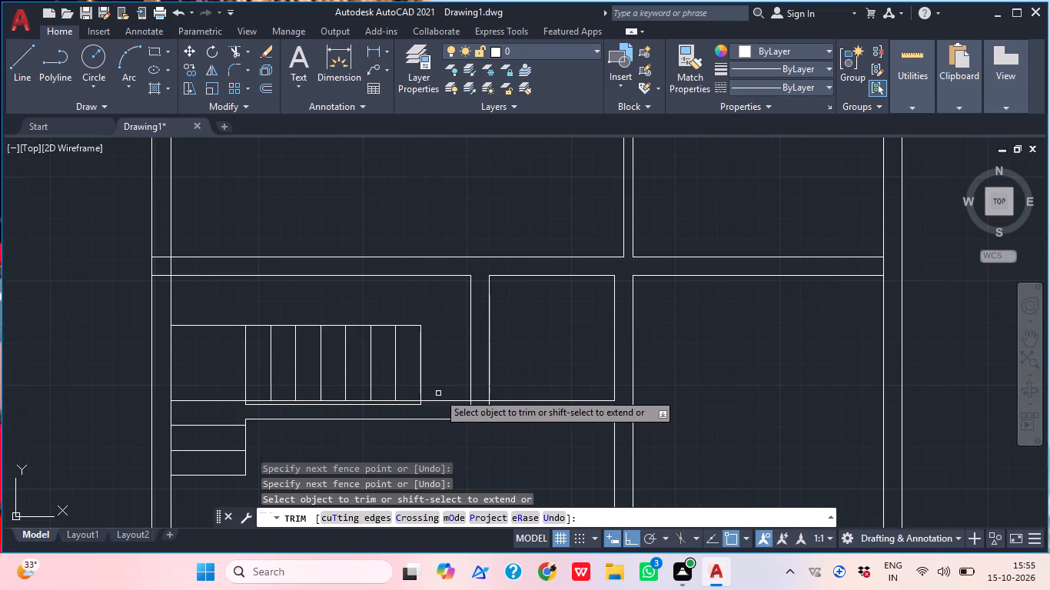
pyautogui.click(437, 408)
pyautogui.click(436, 393)
pyautogui.scroll(-1, 468, 383)
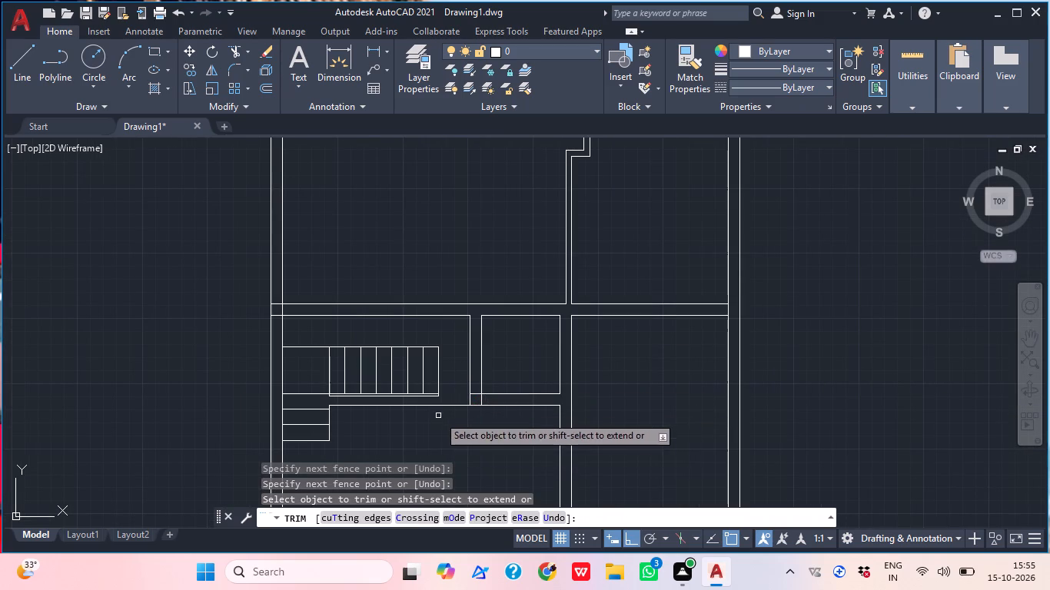
# Extend the 2" offset line under the staircase to the vertical wall on the right.
pyautogui.scroll(3, 452, 399)
pyautogui.moveTo(454, 389); pyautogui.dragTo(487, 389, button='middle')
pyautogui.press('Escape')
pyautogui.write('ex')
pyautogui.press('space')
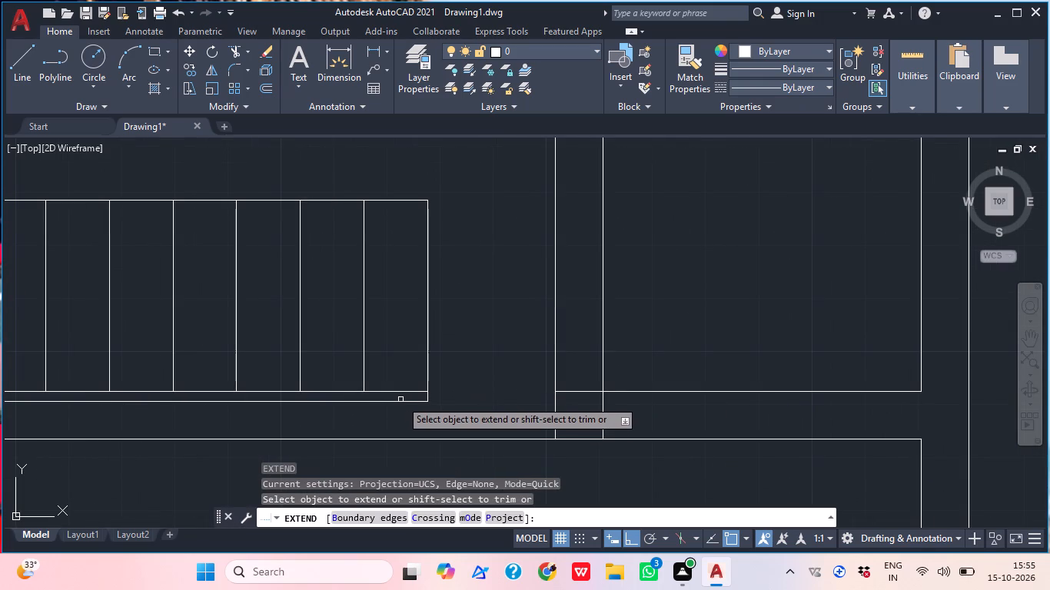
pyautogui.click(403, 401)
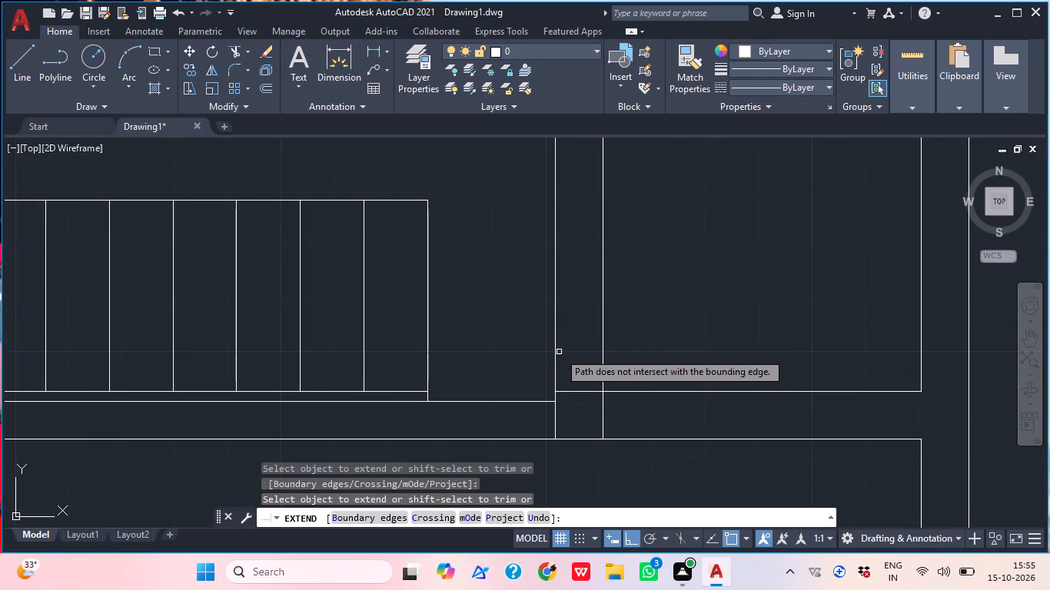
pyautogui.press('Escape')
# Trim the overlapping line segments where the vertical wall right of the staircase meets the horizontal 9" wall.
pyautogui.write('tr')
pyautogui.press('space')
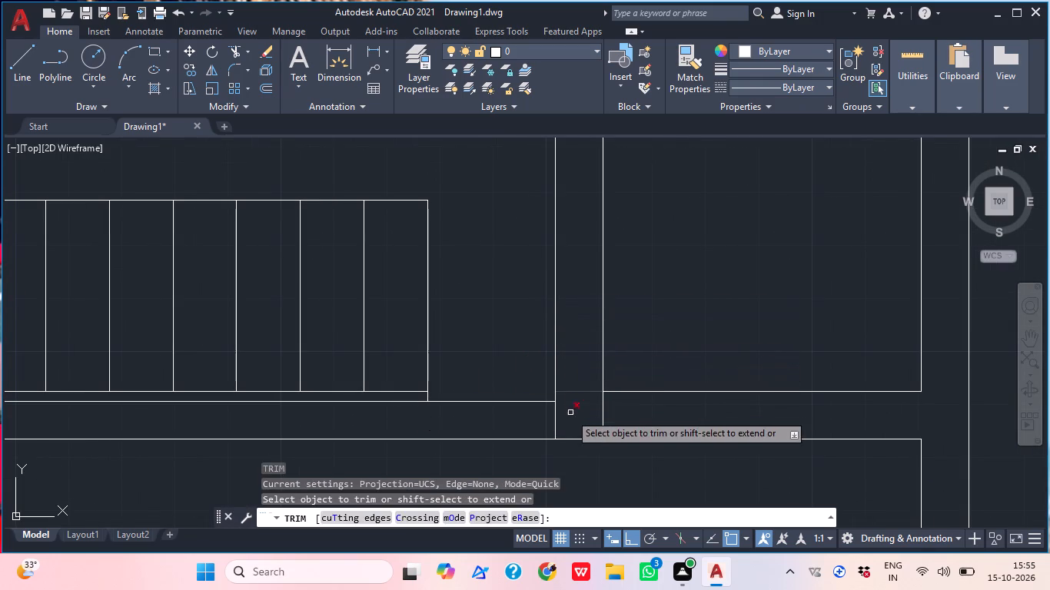
pyautogui.click(559, 425)
pyautogui.click(537, 412)
pyautogui.click(577, 413)
pyautogui.click(570, 380)
pyautogui.moveTo(572, 401); pyautogui.dragTo(580, 404)
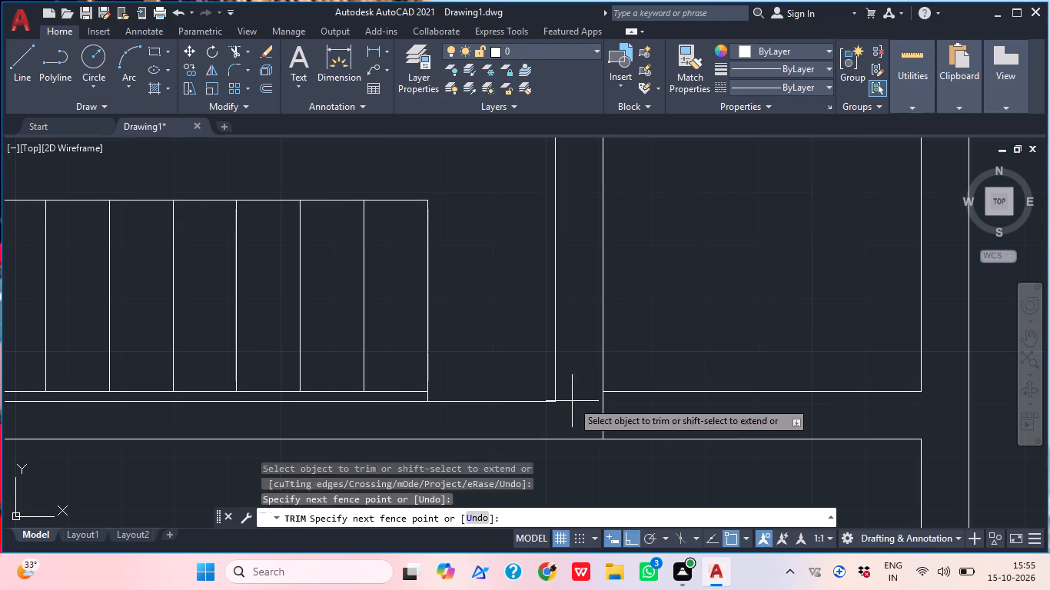
pyautogui.moveTo(580, 404); pyautogui.dragTo(587, 406)
pyautogui.click(616, 413)
pyautogui.scroll(-2, 621, 406)
# Trim the upper-line stub and the inner wall line where the horizontal wall above the staircase meets the left outer wall.
pyautogui.moveTo(487, 271); pyautogui.dragTo(616, 162, button='middle')
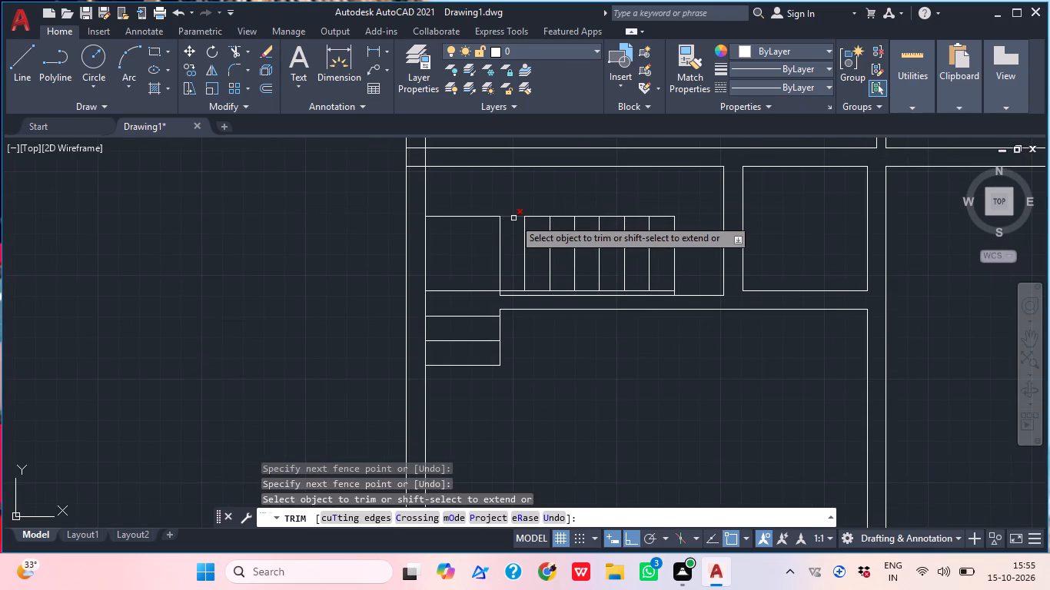
pyautogui.moveTo(457, 182); pyautogui.dragTo(444, 216, button='middle')
pyautogui.scroll(3, 394, 167)
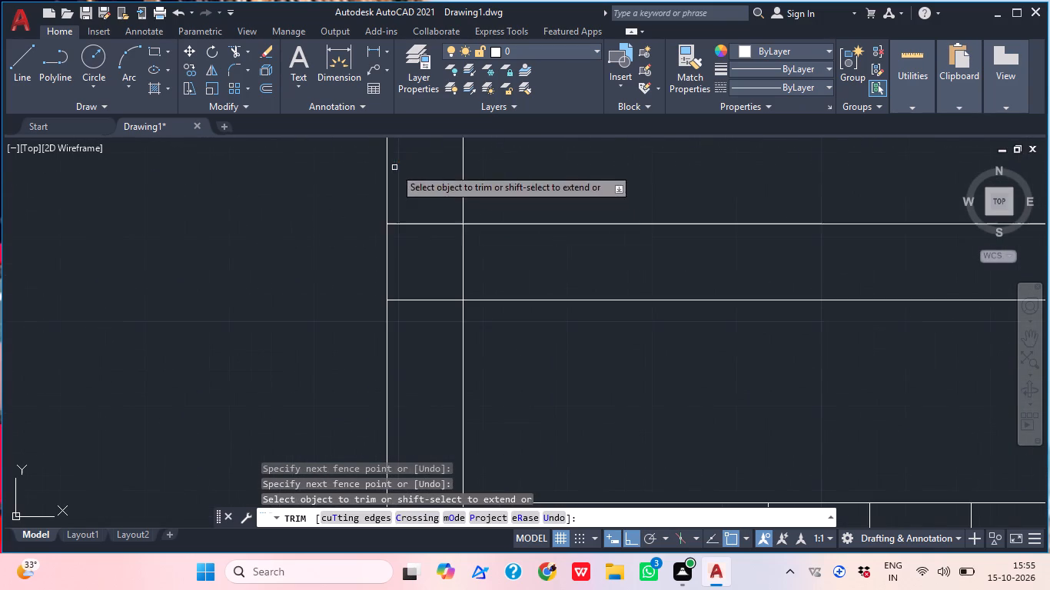
pyautogui.click(414, 222)
pyautogui.click(482, 264)
pyautogui.click(455, 253)
pyautogui.scroll(-4, 462, 246)
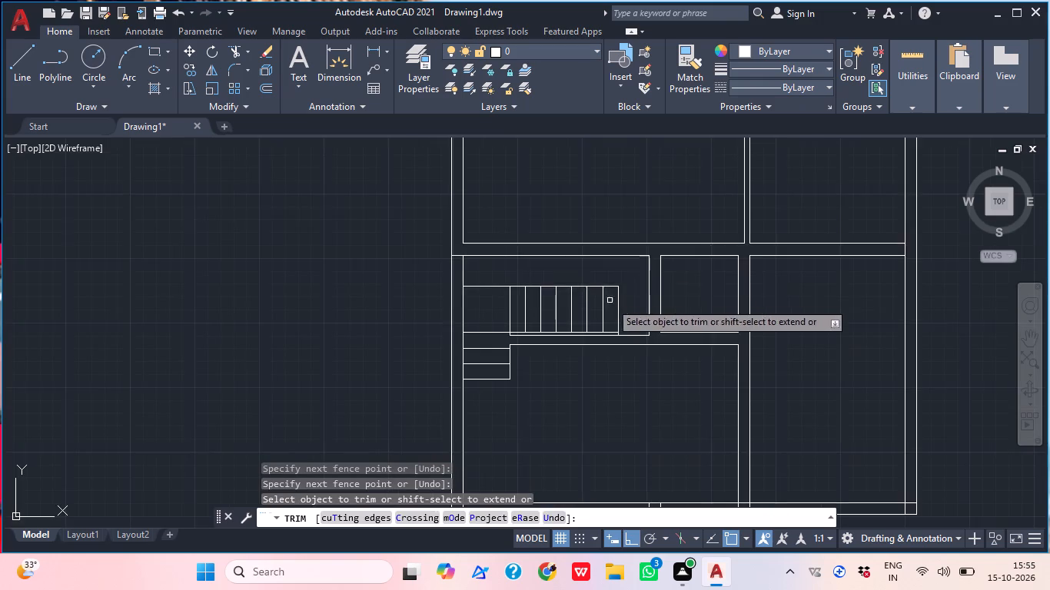
# Trim the right outer wall's inner line where the horizontal 9" wall above the staircase joins it.
pyautogui.moveTo(560, 315); pyautogui.dragTo(407, 330, button='middle')
pyautogui.scroll(2, 749, 282)
pyautogui.moveTo(694, 347); pyautogui.dragTo(594, 372, button='middle')
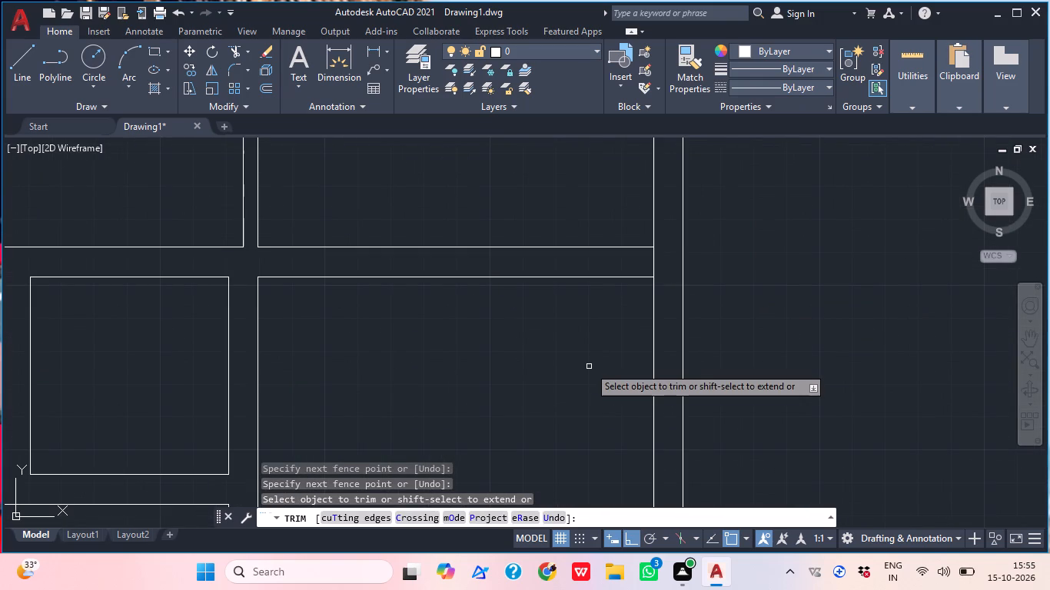
pyautogui.scroll(1, 643, 244)
pyautogui.click(650, 263)
pyautogui.click(674, 265)
pyautogui.press('Escape')
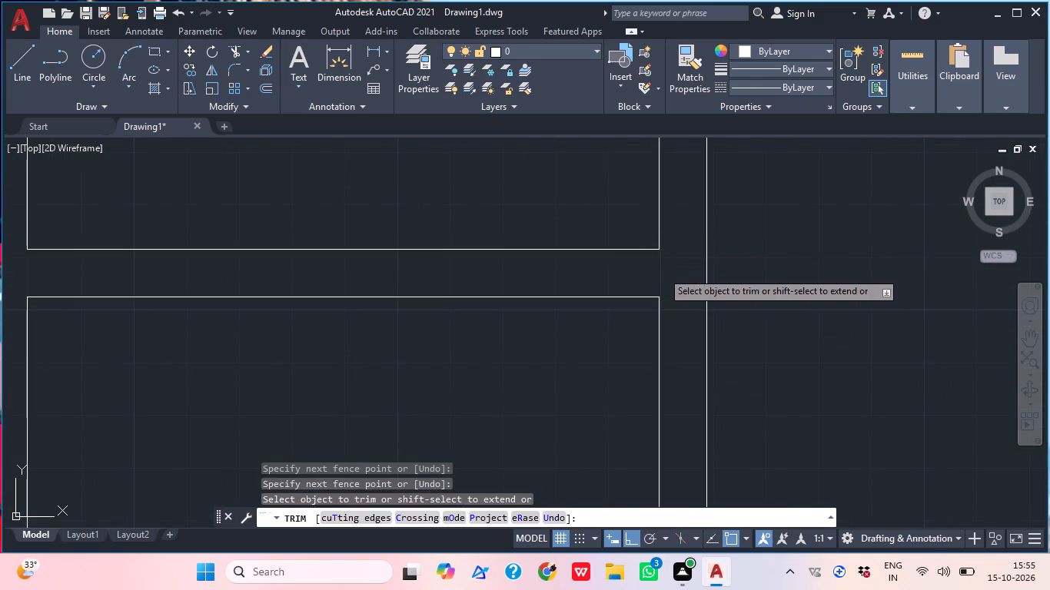
# Extend the lower line of that horizontal 9" wall to the right outer wall's outer line.
pyautogui.press('e')
pyautogui.press('x')
pyautogui.press('space')
pyautogui.click(600, 320)
pyautogui.click(618, 285)
pyautogui.press('Escape')
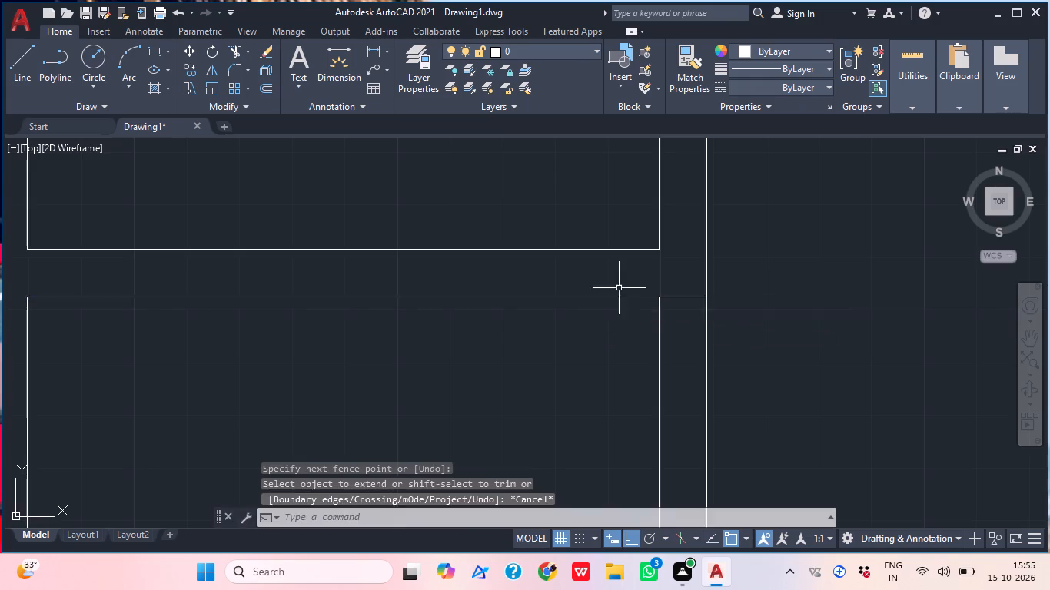
# Offset the left line of the vertical wall between the two lower rooms 5' to the left.
pyautogui.scroll(-3, 641, 288)
pyautogui.moveTo(590, 376); pyautogui.dragTo(642, 360, button='middle')
pyautogui.moveTo(623, 356); pyautogui.dragTo(636, 246, button='middle')
pyautogui.scroll(-1, 636, 246)
pyautogui.moveTo(633, 298); pyautogui.dragTo(630, 332, button='middle')
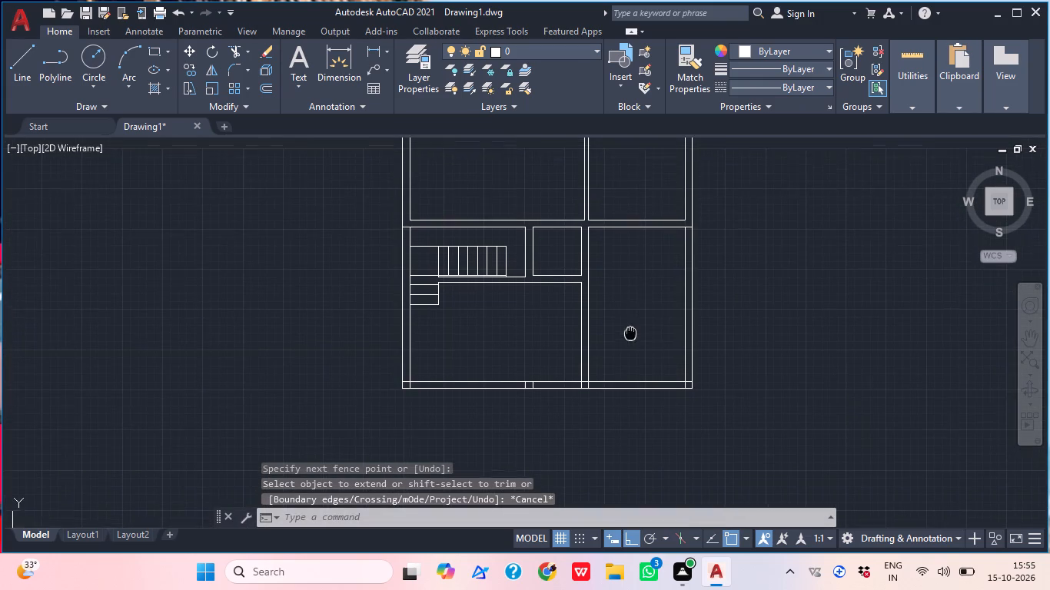
pyautogui.moveTo(630, 332); pyautogui.dragTo(630, 333, button='middle')
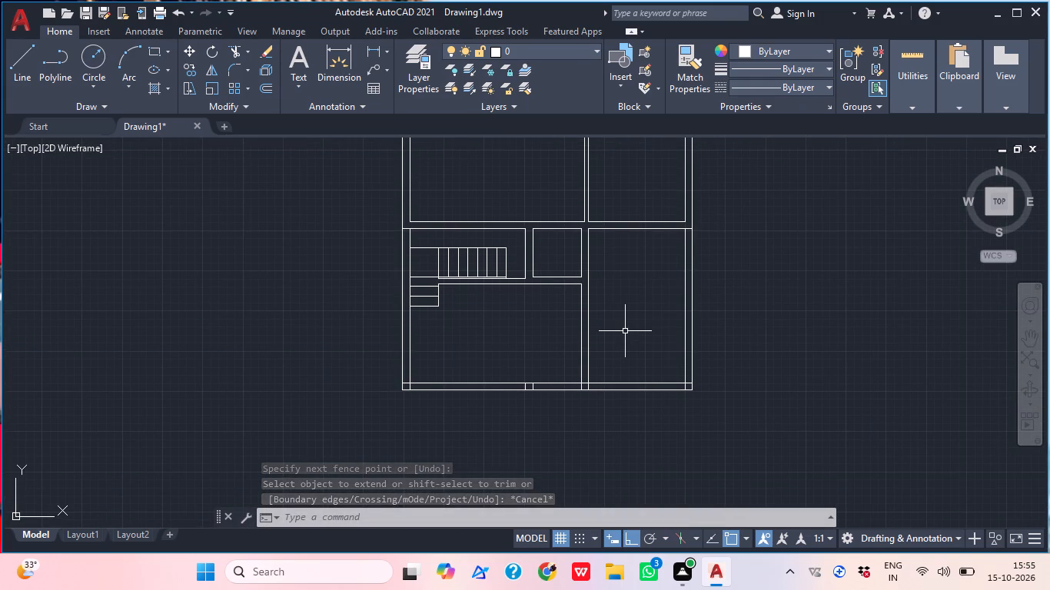
pyautogui.scroll(1, 467, 323)
pyautogui.moveTo(467, 321); pyautogui.dragTo(517, 310, button='middle')
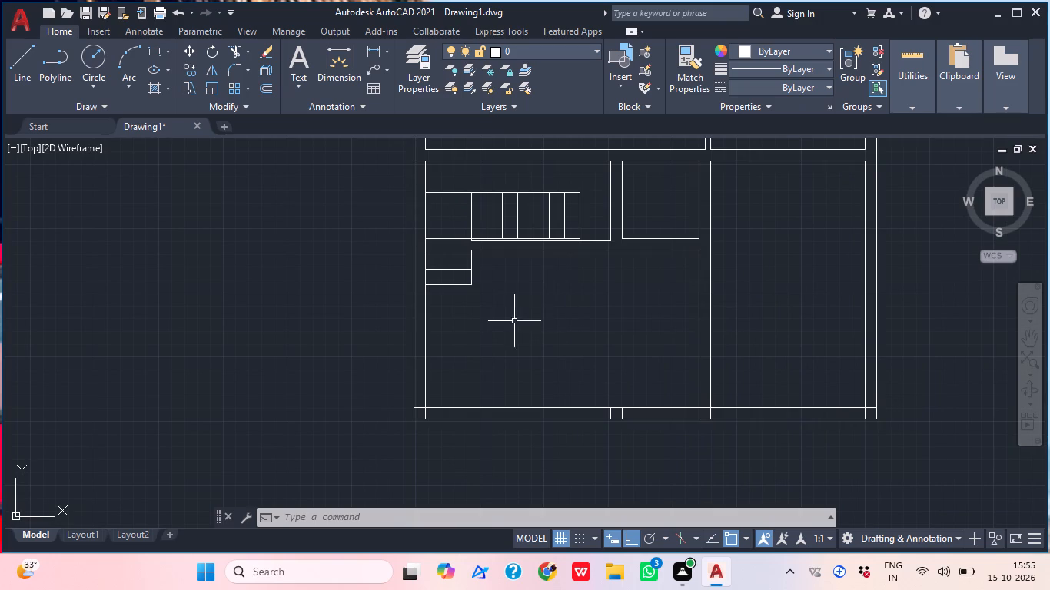
pyautogui.moveTo(643, 268); pyautogui.dragTo(613, 291, button='middle')
pyautogui.scroll(1, 611, 291)
pyautogui.moveTo(625, 299); pyautogui.dragTo(583, 304, button='middle')
pyautogui.write('o')
pyautogui.press('space')
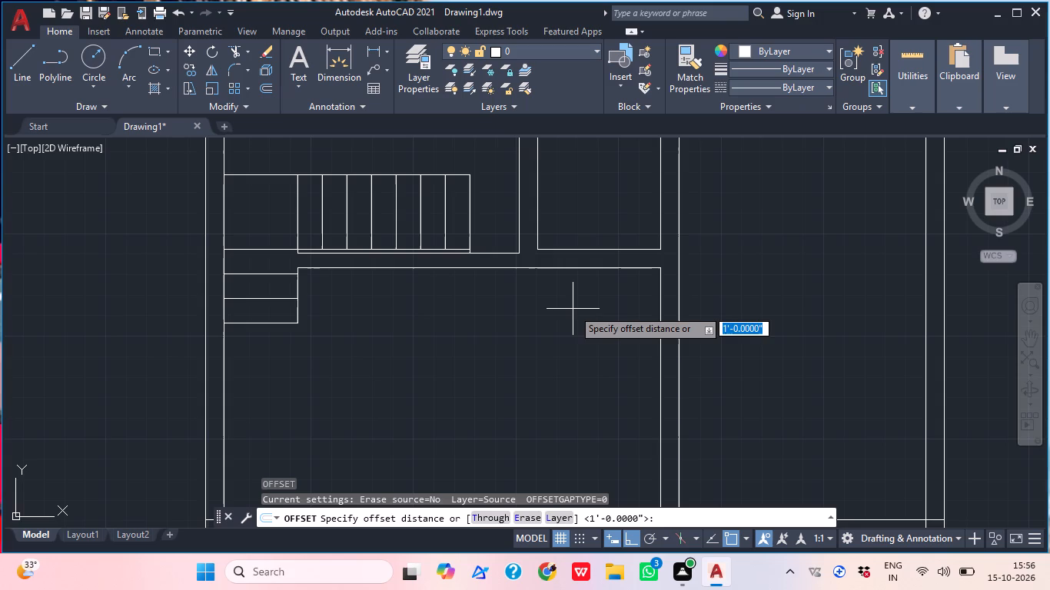
pyautogui.write("5'")
pyautogui.press('Return')
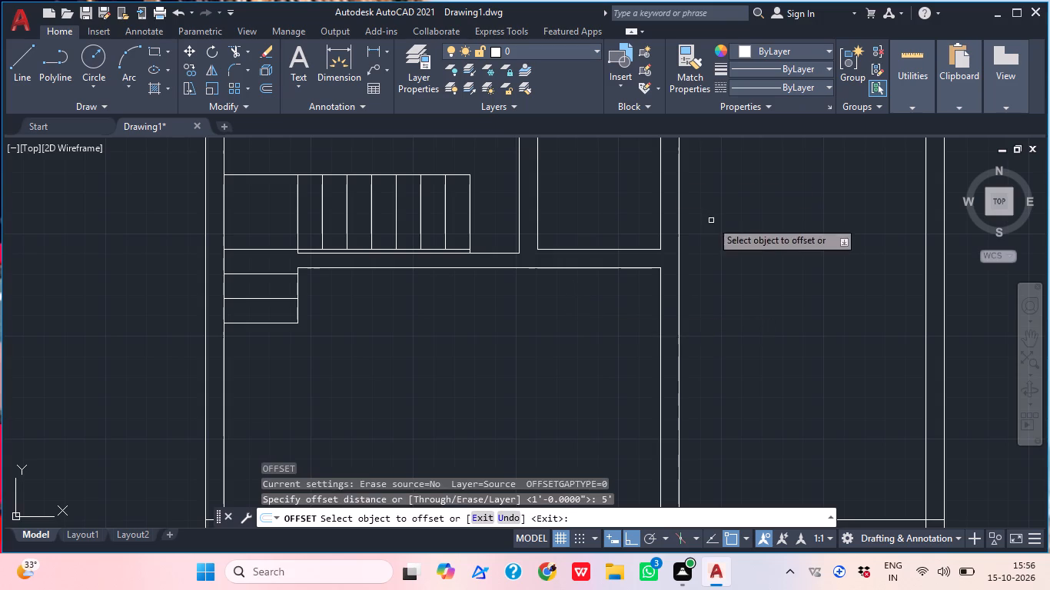
pyautogui.click(661, 348)
pyautogui.click(553, 355)
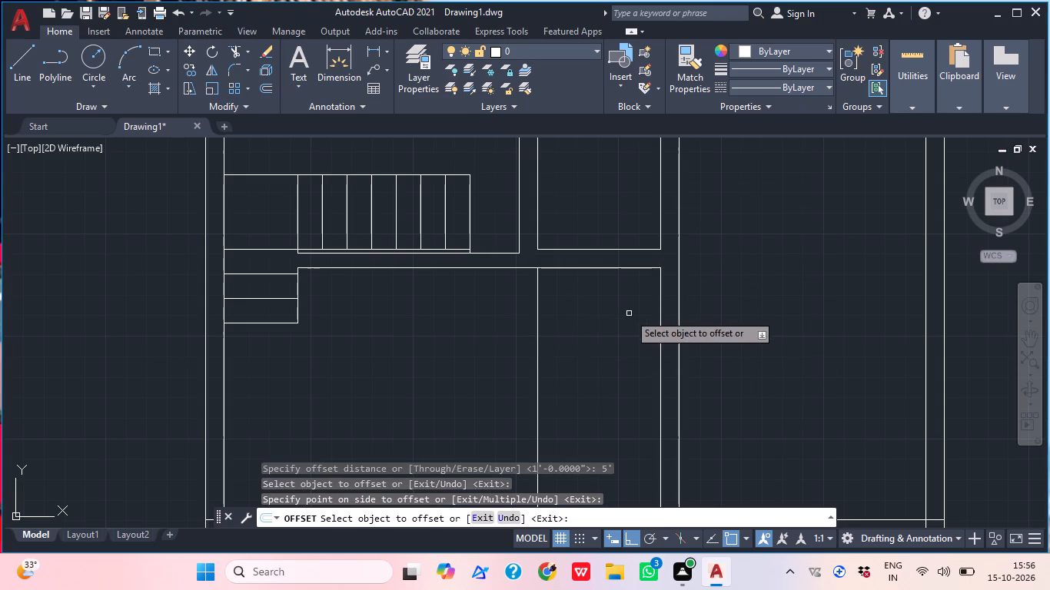
pyautogui.press('space')
# Offset the new vertical line 9" to the left to form the second face of the wall.
pyautogui.press('space')
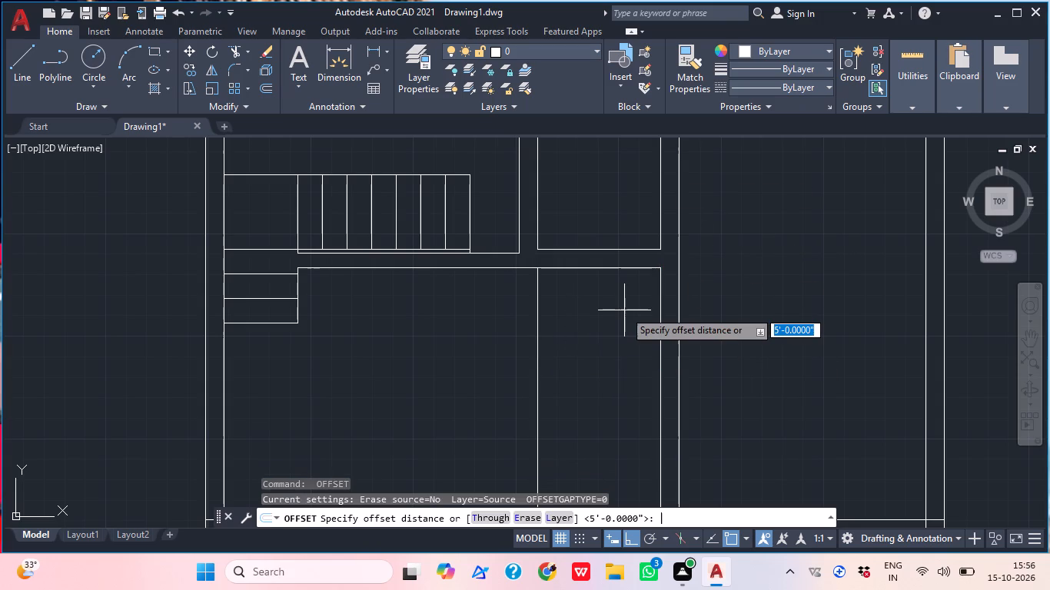
pyautogui.write('9"')
pyautogui.press('Return')
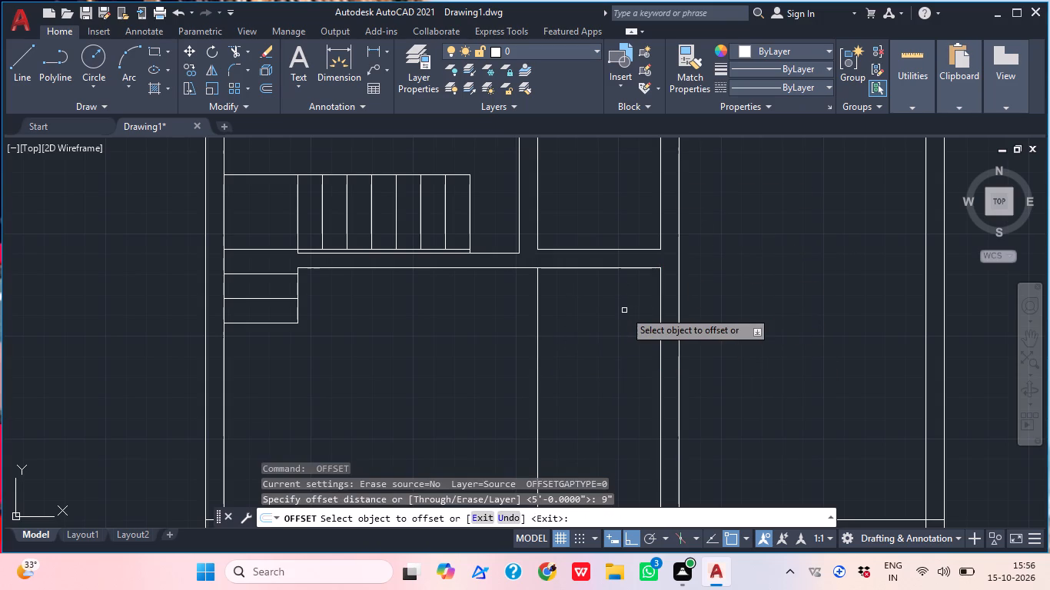
pyautogui.click(537, 330)
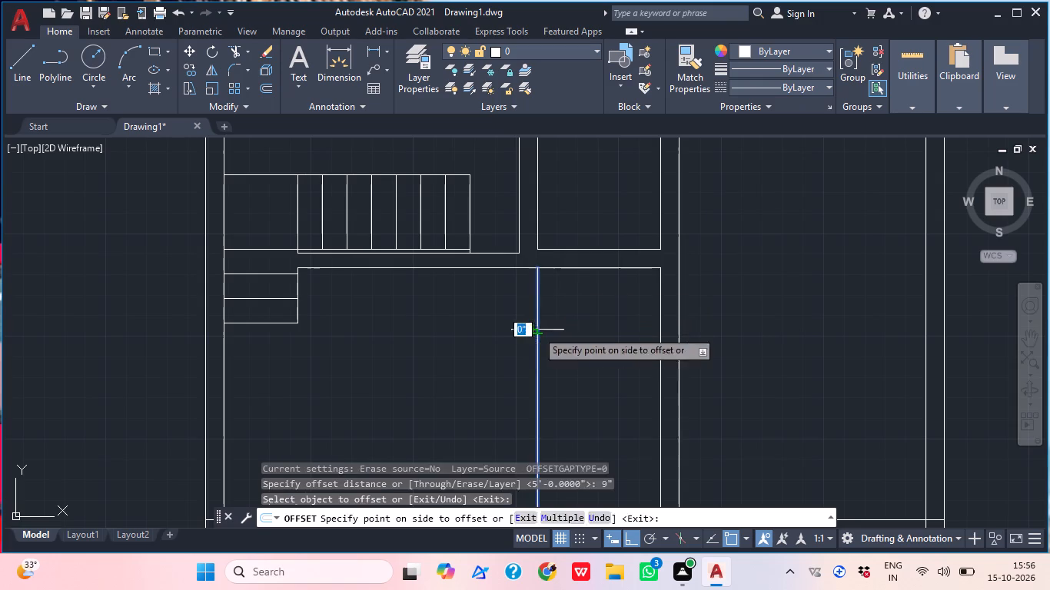
pyautogui.click(510, 332)
pyautogui.moveTo(573, 355); pyautogui.dragTo(540, 313, button='middle')
pyautogui.press('Escape')
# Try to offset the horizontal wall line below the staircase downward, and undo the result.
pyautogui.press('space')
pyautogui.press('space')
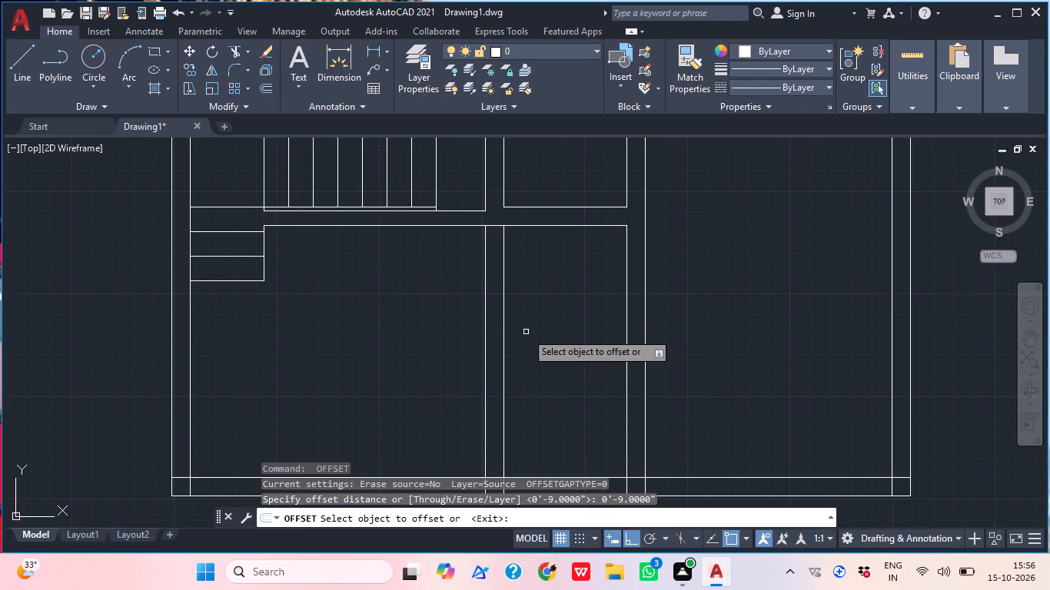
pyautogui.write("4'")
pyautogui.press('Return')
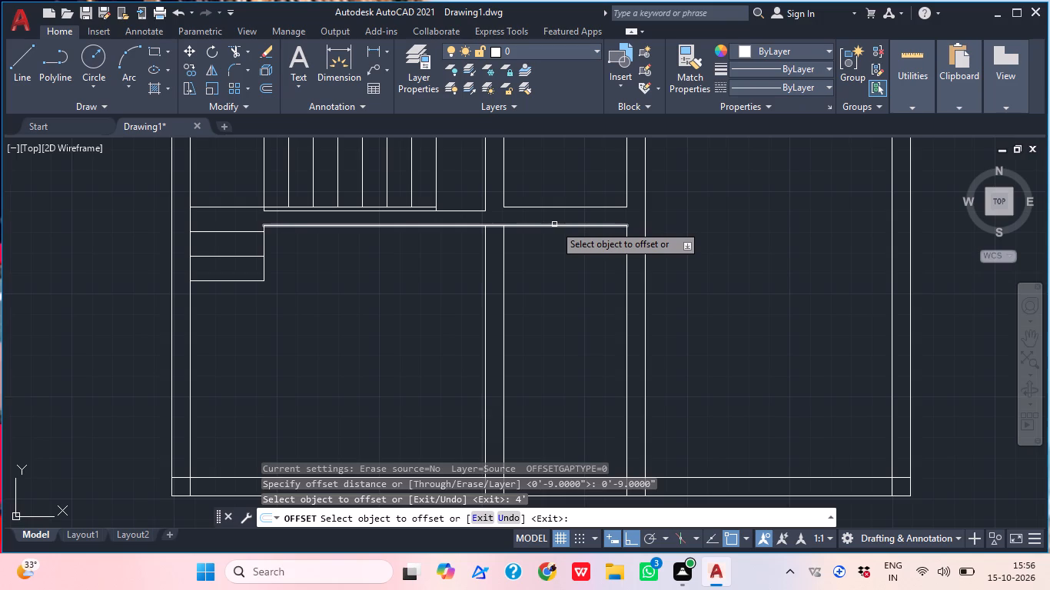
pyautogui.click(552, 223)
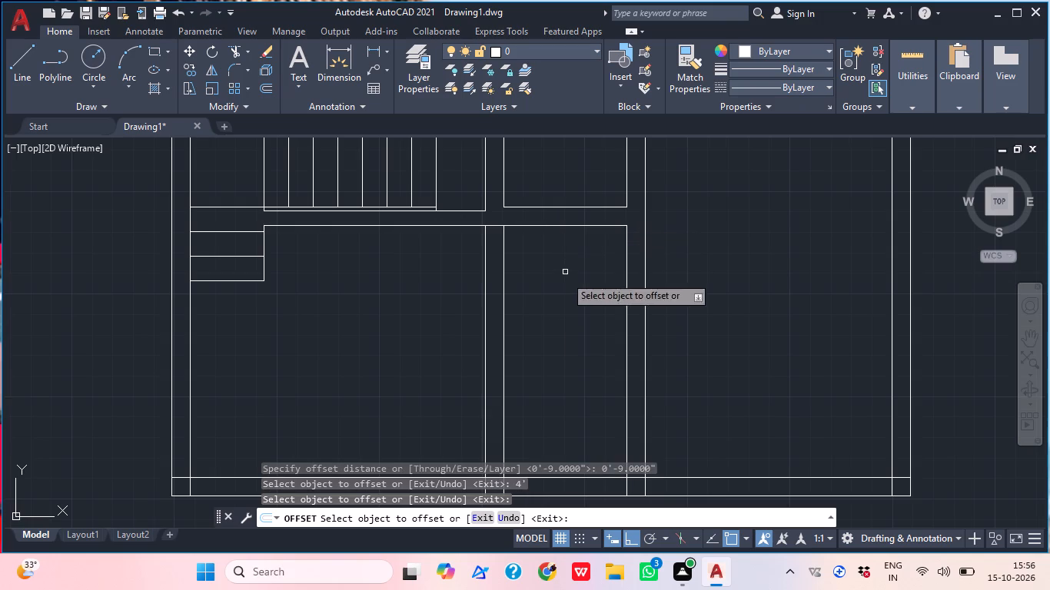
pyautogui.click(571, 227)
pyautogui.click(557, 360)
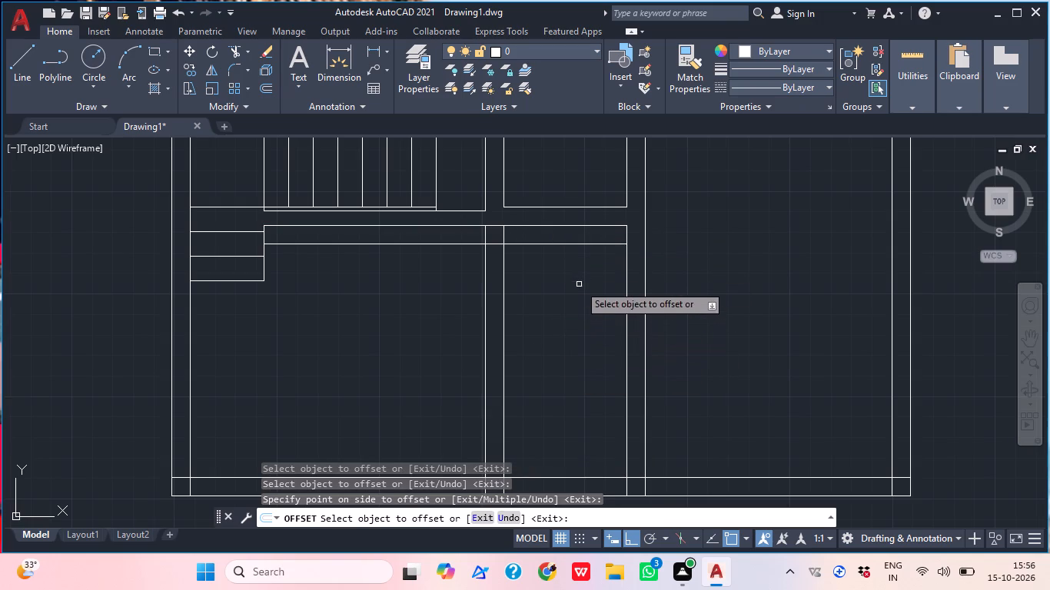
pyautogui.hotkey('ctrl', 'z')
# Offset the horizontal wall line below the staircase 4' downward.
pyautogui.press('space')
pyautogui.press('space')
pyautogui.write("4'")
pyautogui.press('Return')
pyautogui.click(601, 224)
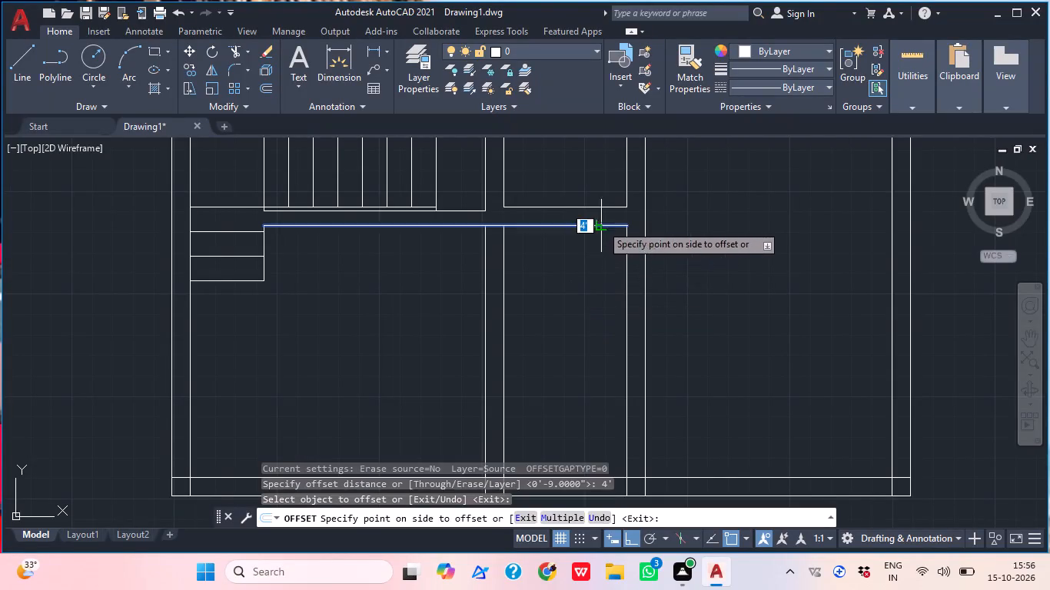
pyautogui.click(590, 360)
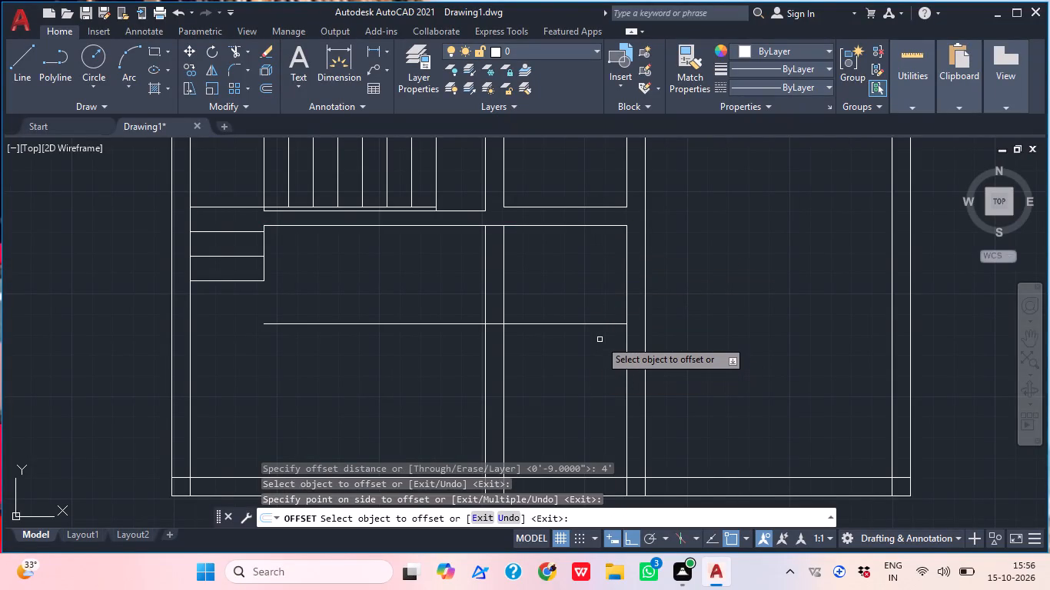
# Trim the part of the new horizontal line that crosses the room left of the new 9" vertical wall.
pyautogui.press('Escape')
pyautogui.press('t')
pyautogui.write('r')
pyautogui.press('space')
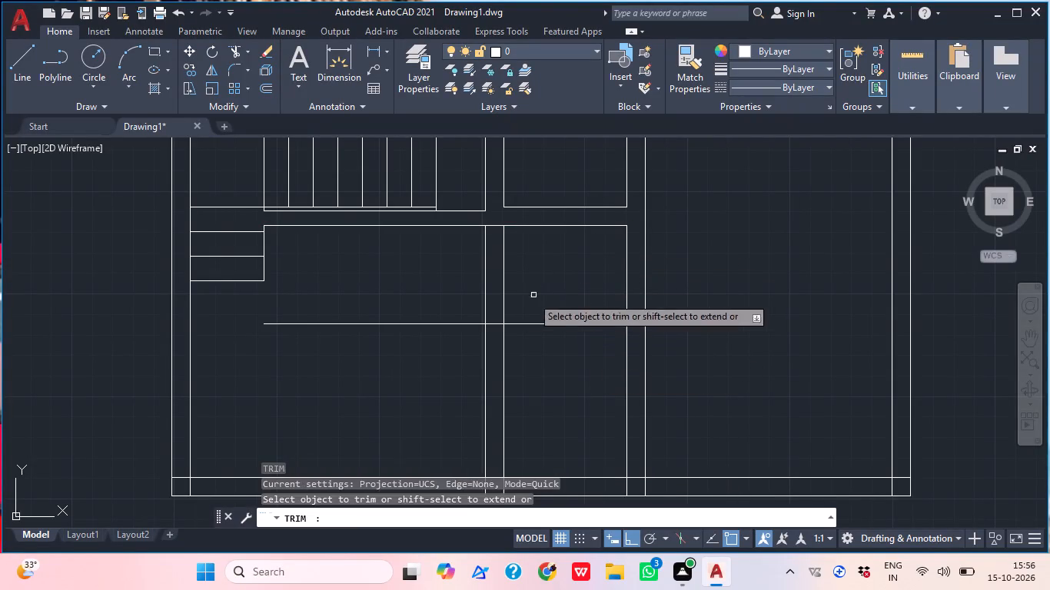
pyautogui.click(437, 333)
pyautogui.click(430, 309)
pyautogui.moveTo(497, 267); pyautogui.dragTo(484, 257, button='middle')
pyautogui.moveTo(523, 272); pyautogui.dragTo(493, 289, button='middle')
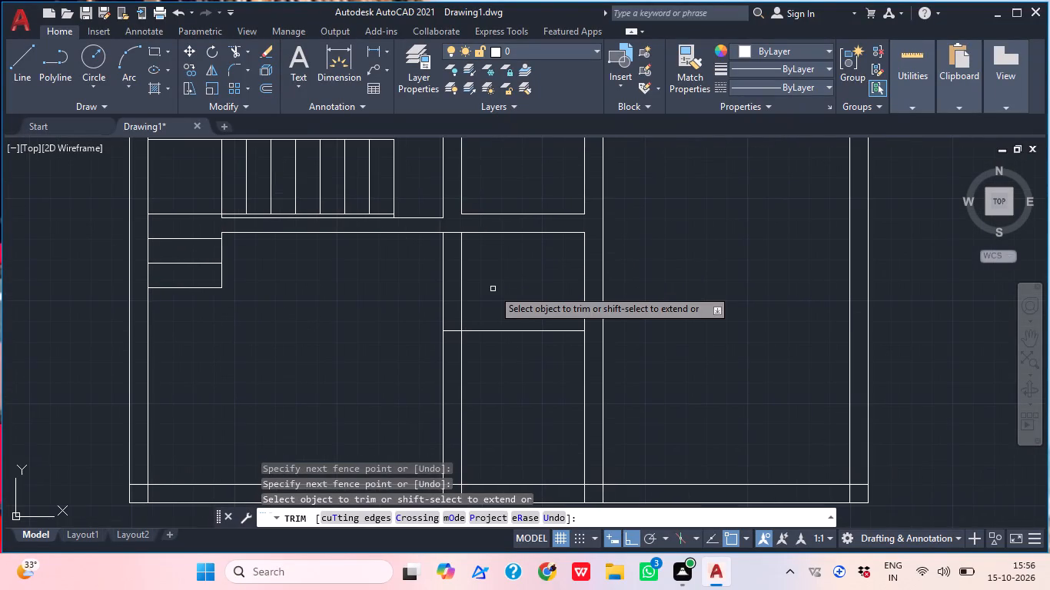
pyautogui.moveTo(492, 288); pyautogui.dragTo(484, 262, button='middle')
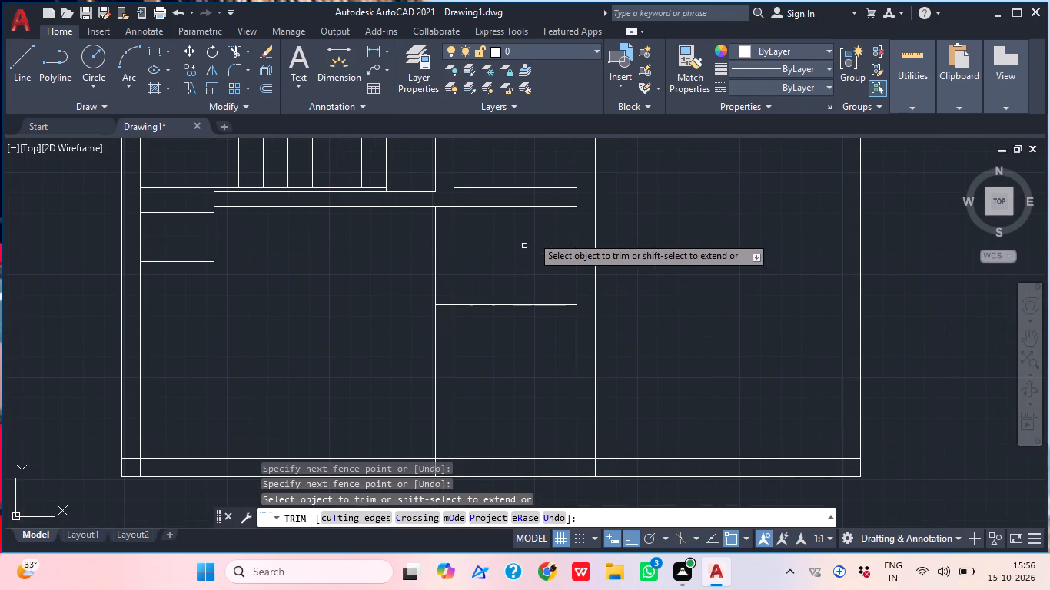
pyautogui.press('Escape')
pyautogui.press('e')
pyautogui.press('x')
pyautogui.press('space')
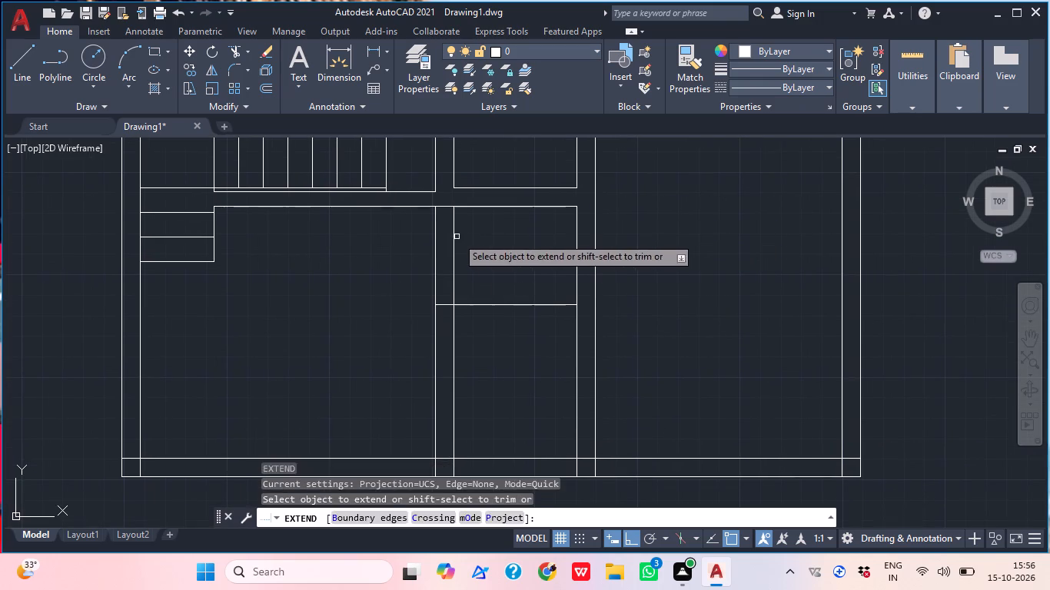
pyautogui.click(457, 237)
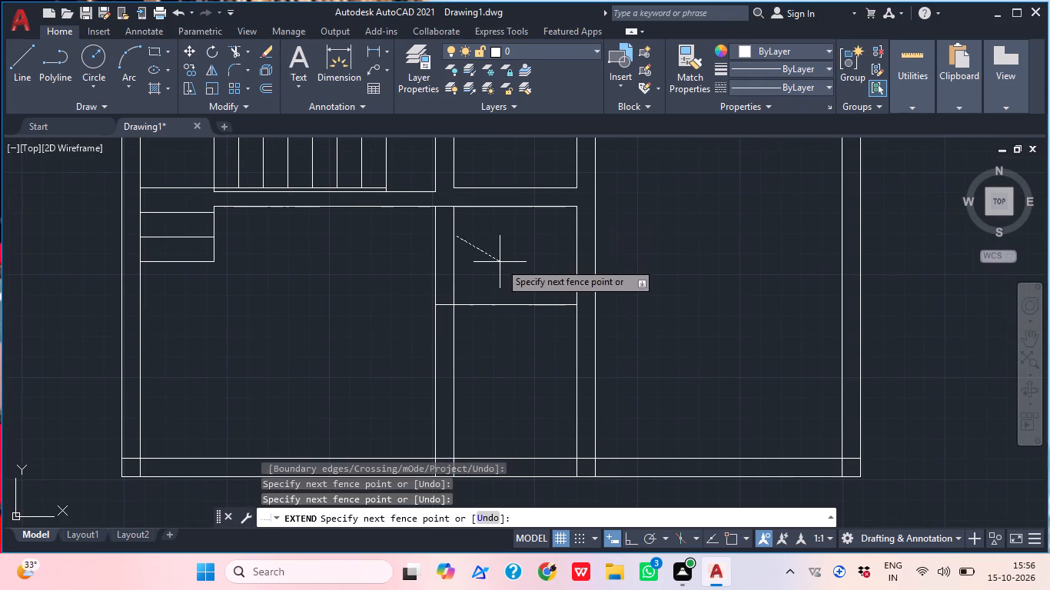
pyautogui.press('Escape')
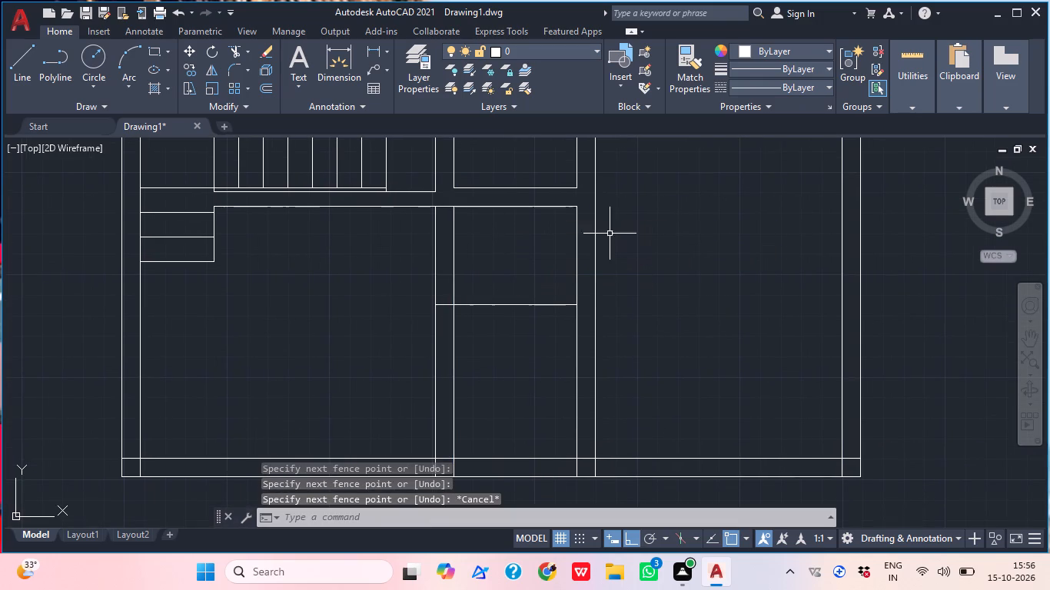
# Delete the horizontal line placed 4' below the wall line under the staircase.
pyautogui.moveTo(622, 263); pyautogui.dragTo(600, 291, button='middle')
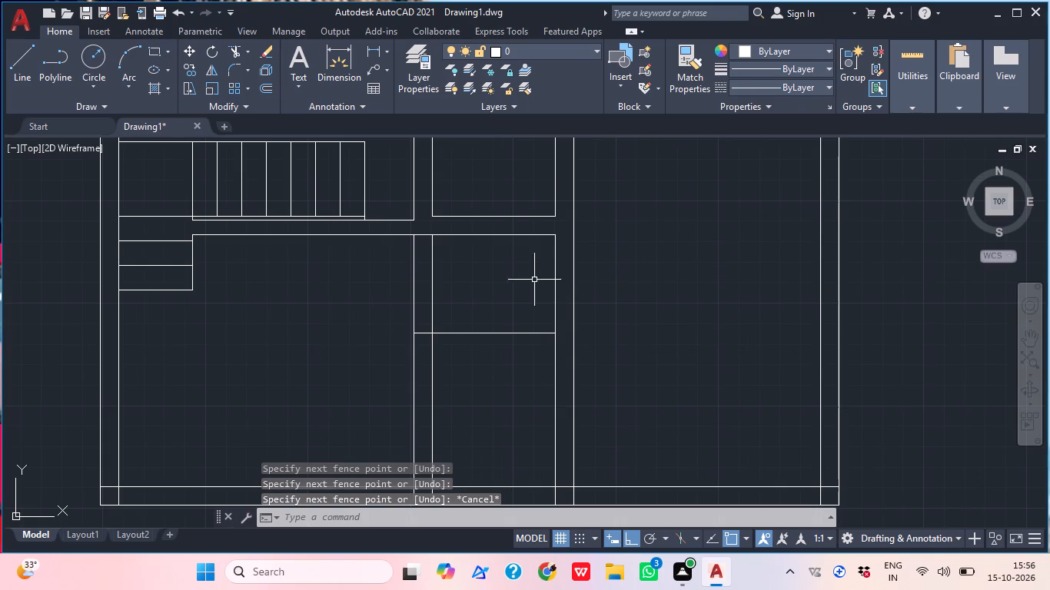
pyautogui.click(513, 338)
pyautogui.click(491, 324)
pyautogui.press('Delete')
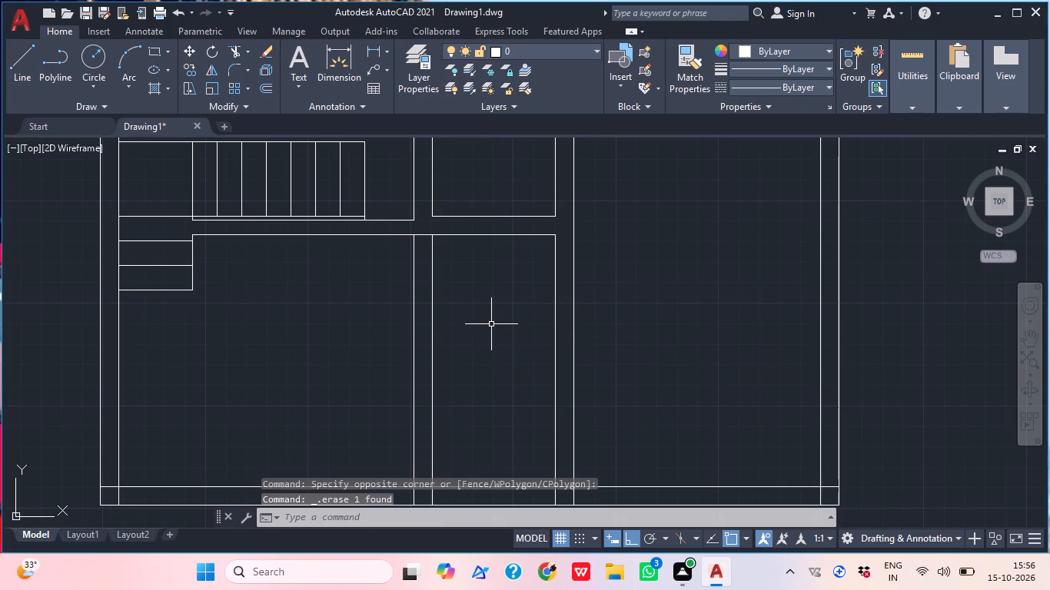
# Offset the horizontal wall line below the staircase 9" downward.
pyautogui.write('o')
pyautogui.press('space')
pyautogui.press('9')
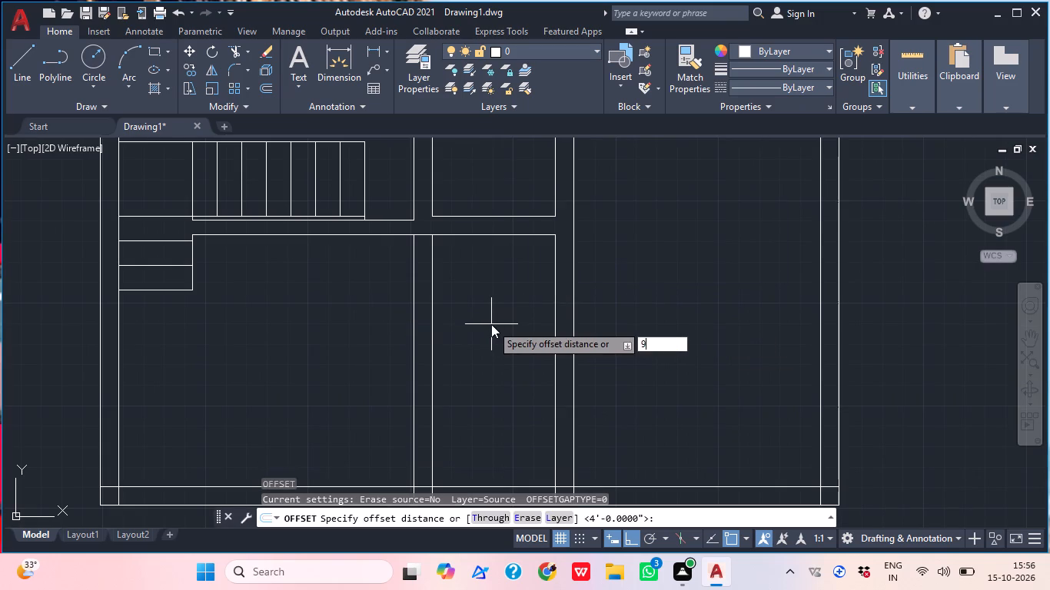
pyautogui.hotkey('shift', '"')
pyautogui.press('Return')
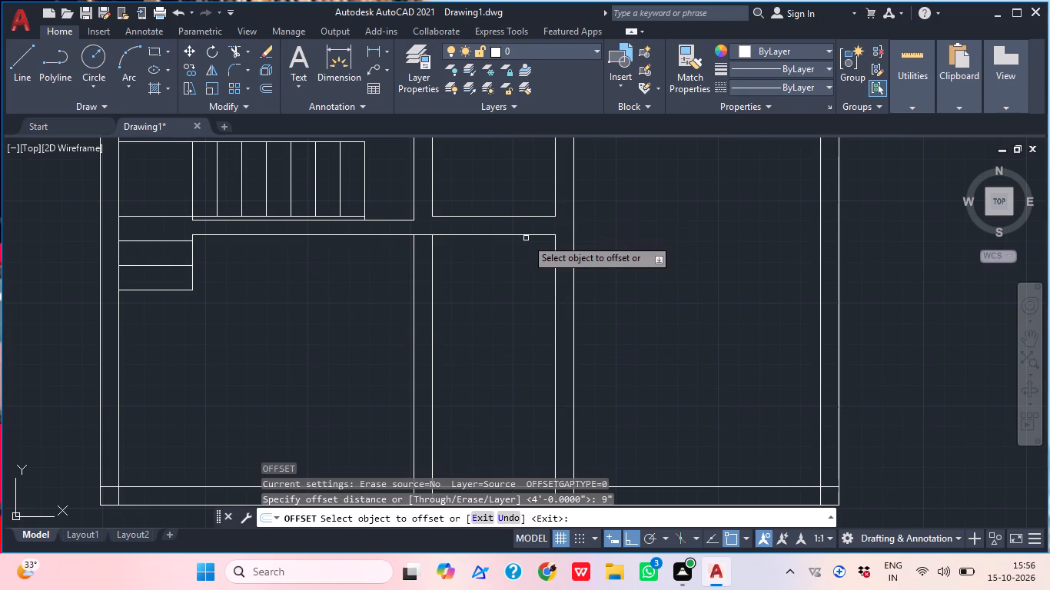
pyautogui.click(526, 233)
pyautogui.click(520, 293)
pyautogui.moveTo(538, 270); pyautogui.dragTo(601, 290, button='middle')
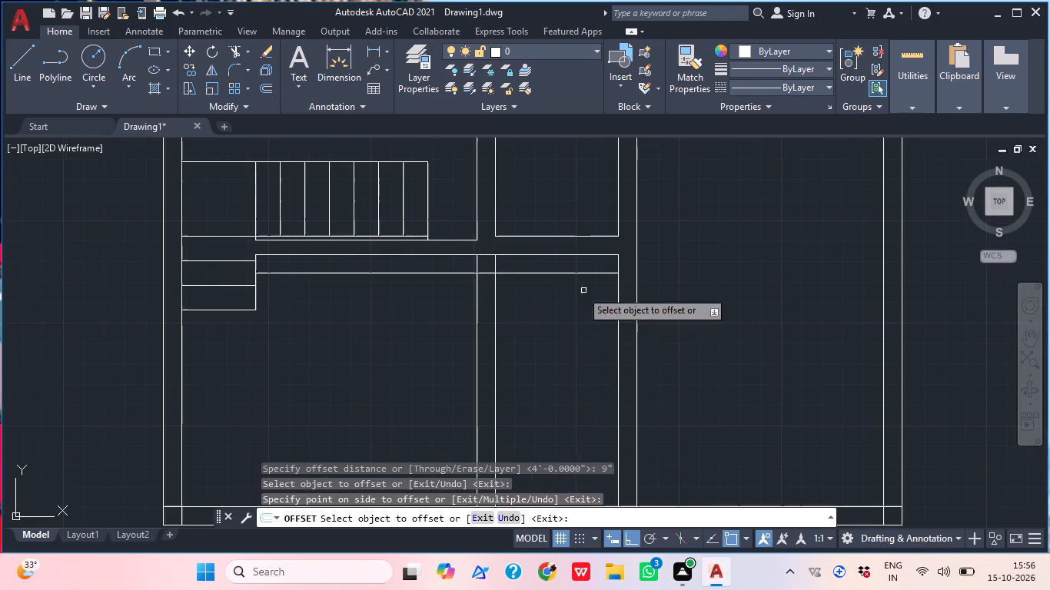
# Trim the part of the new horizontal line that runs left of the new 9" vertical wall.
pyautogui.press('Escape')
pyautogui.press('t')
pyautogui.press('r')
pyautogui.press('space')
pyautogui.click(424, 289)
pyautogui.click(423, 265)
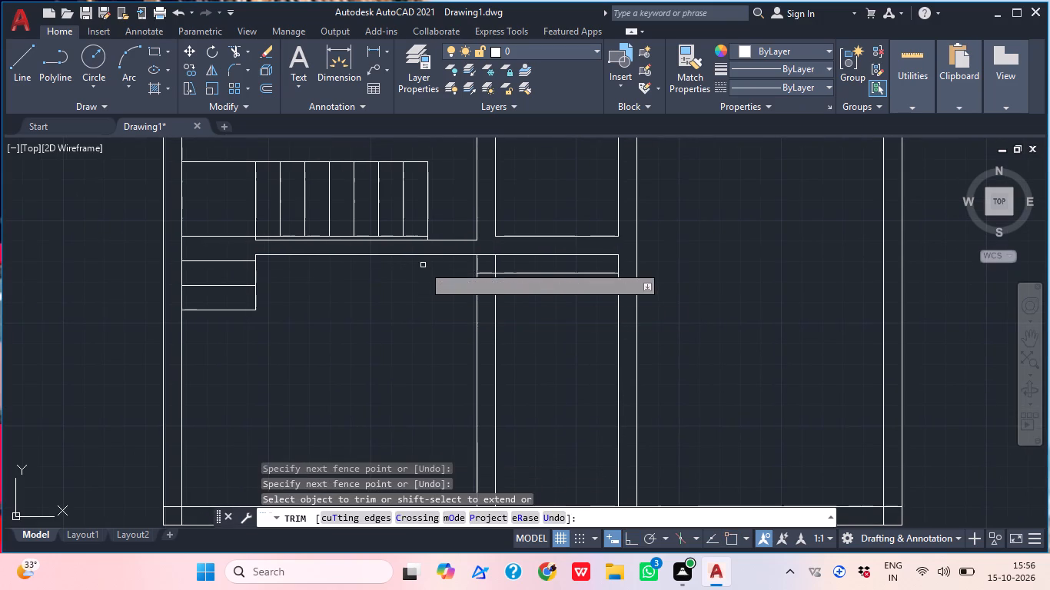
pyautogui.moveTo(514, 363); pyautogui.dragTo(461, 340, button='middle')
pyautogui.press('Escape')
# Extend both horizontal lines above the narrow middle room to the far line of the vertical wall on its right.
pyautogui.press('o')
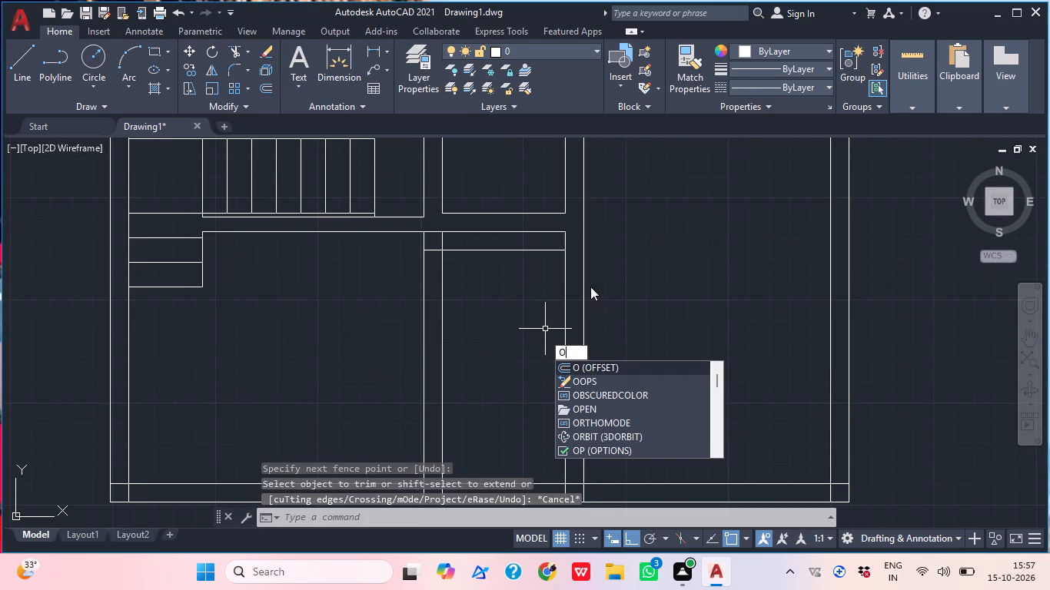
pyautogui.moveTo(607, 287); pyautogui.dragTo(557, 287, button='middle')
pyautogui.press('Escape')
pyautogui.scroll(1, 520, 227)
pyautogui.moveTo(559, 260); pyautogui.dragTo(502, 276, button='middle')
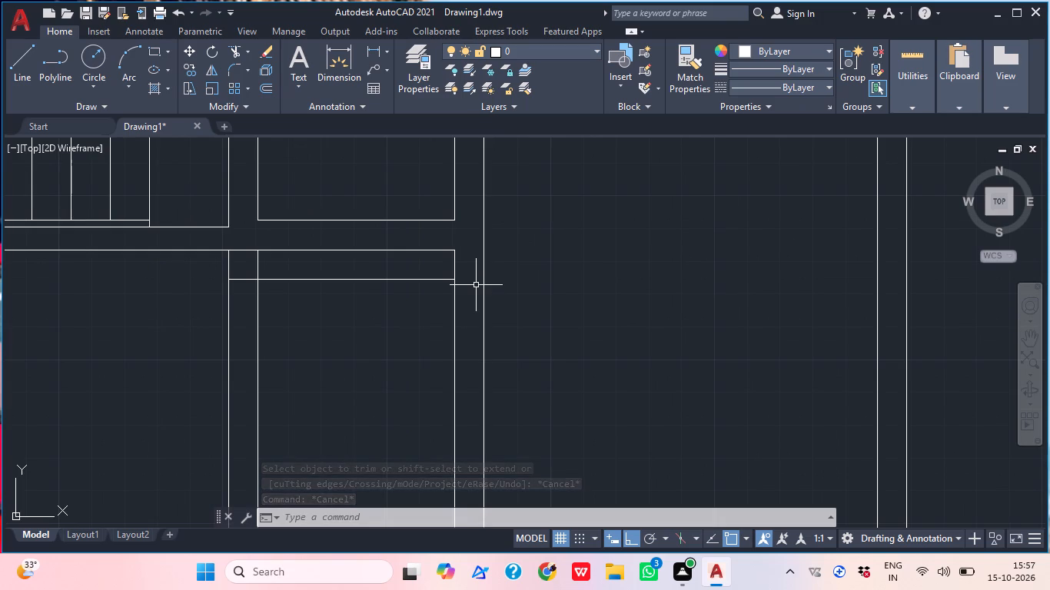
pyautogui.moveTo(505, 290); pyautogui.dragTo(466, 304, button='middle')
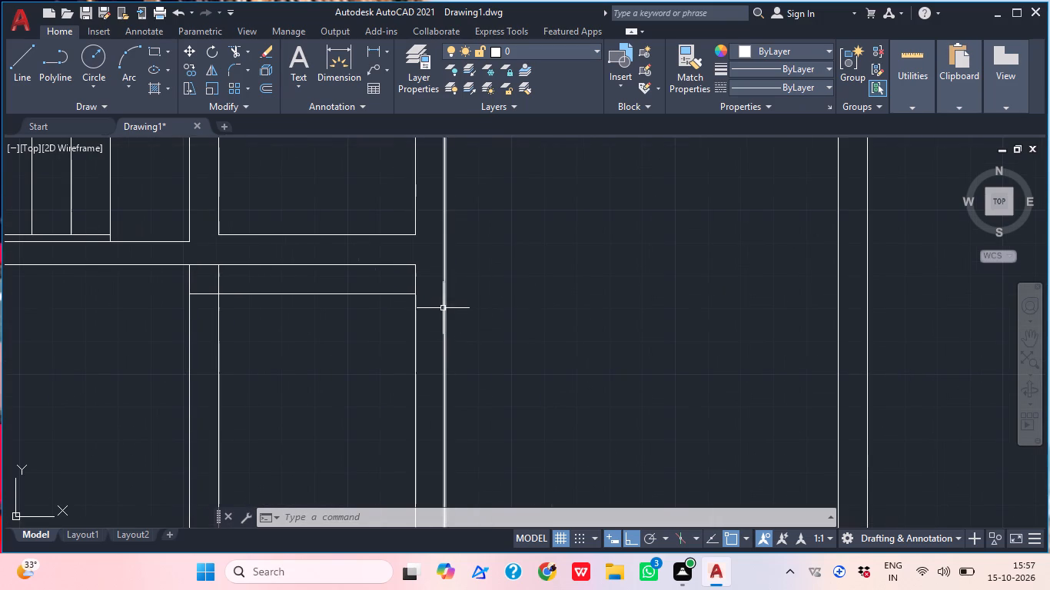
pyautogui.press('e')
pyautogui.press('x')
pyautogui.press('space')
pyautogui.click(383, 304)
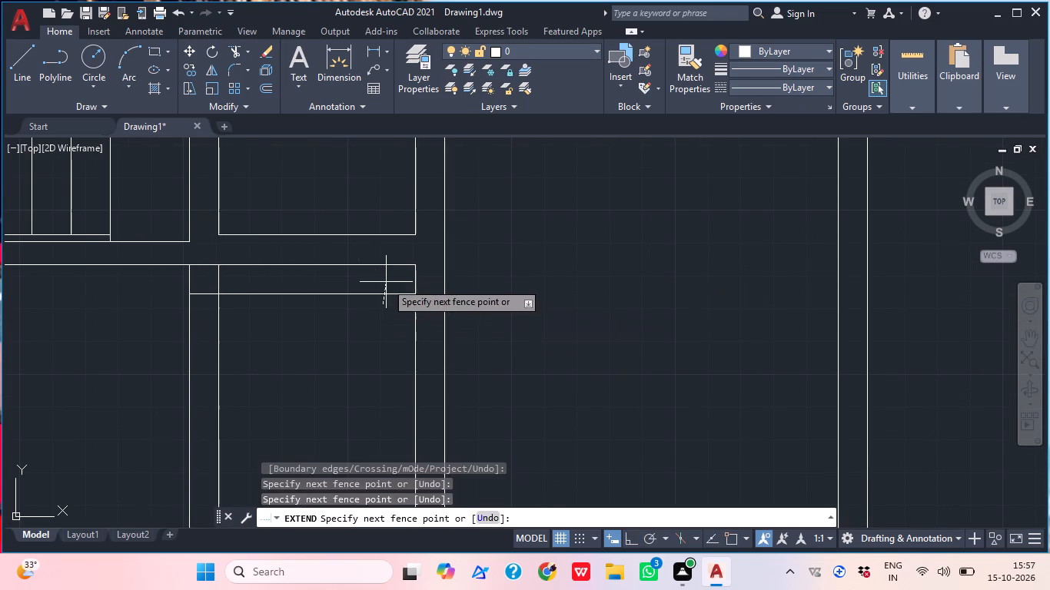
pyautogui.click(386, 282)
pyautogui.click(397, 265)
pyautogui.moveTo(401, 294); pyautogui.dragTo(478, 294, button='middle')
pyautogui.press('Escape')
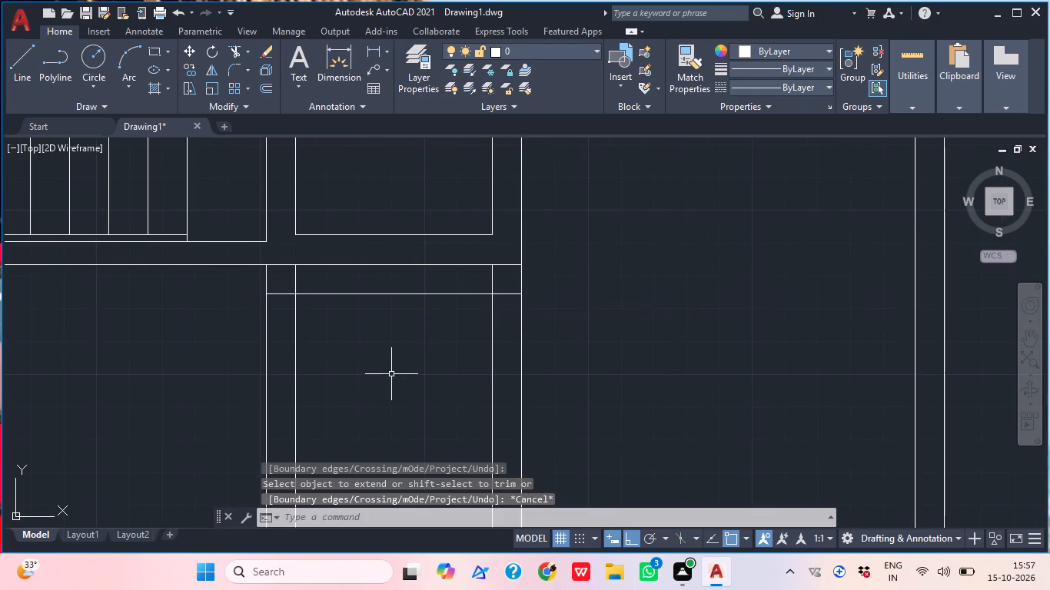
# Offset the lower of the two extended horizontal lines 4' downward across the narrow middle room.
pyautogui.moveTo(424, 368); pyautogui.dragTo(530, 313, button='middle')
pyautogui.press('o')
pyautogui.press('space')
pyautogui.write("4'")
pyautogui.press('Return')
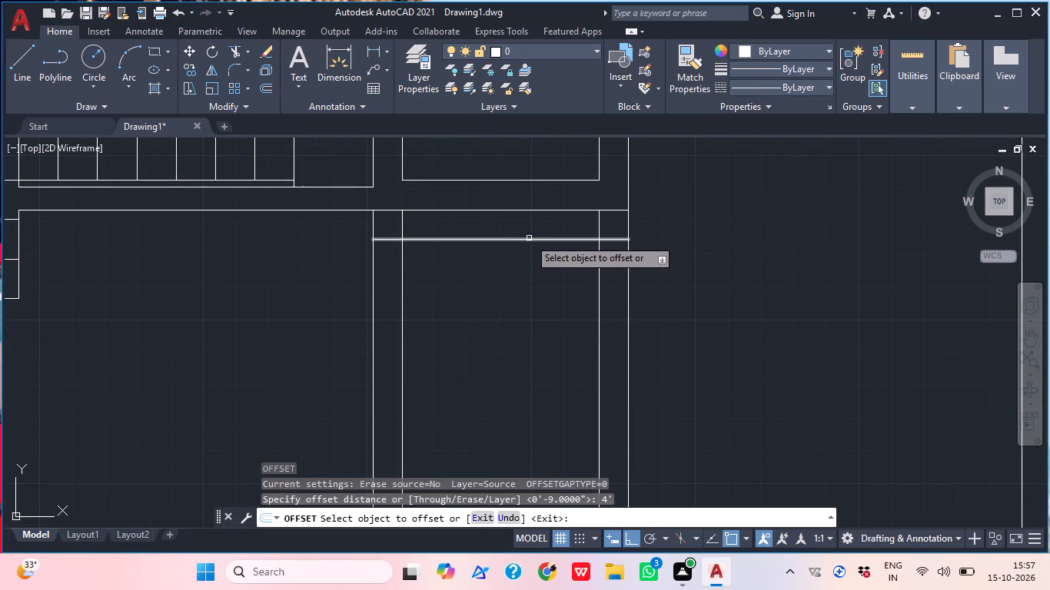
pyautogui.click(529, 238)
pyautogui.moveTo(533, 324); pyautogui.dragTo(538, 273, button='middle')
pyautogui.click(503, 391)
pyautogui.press('space')
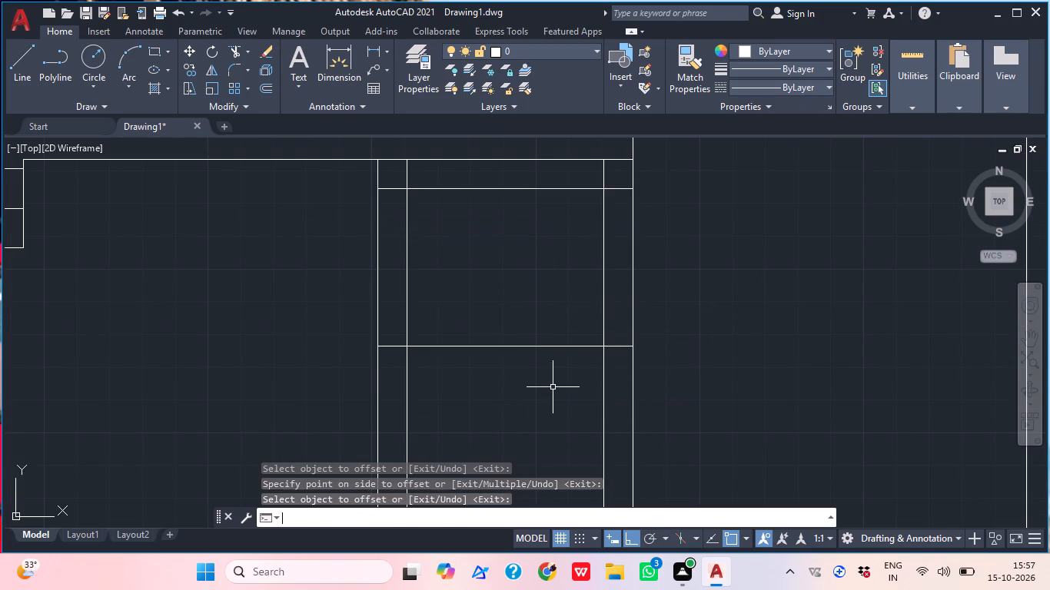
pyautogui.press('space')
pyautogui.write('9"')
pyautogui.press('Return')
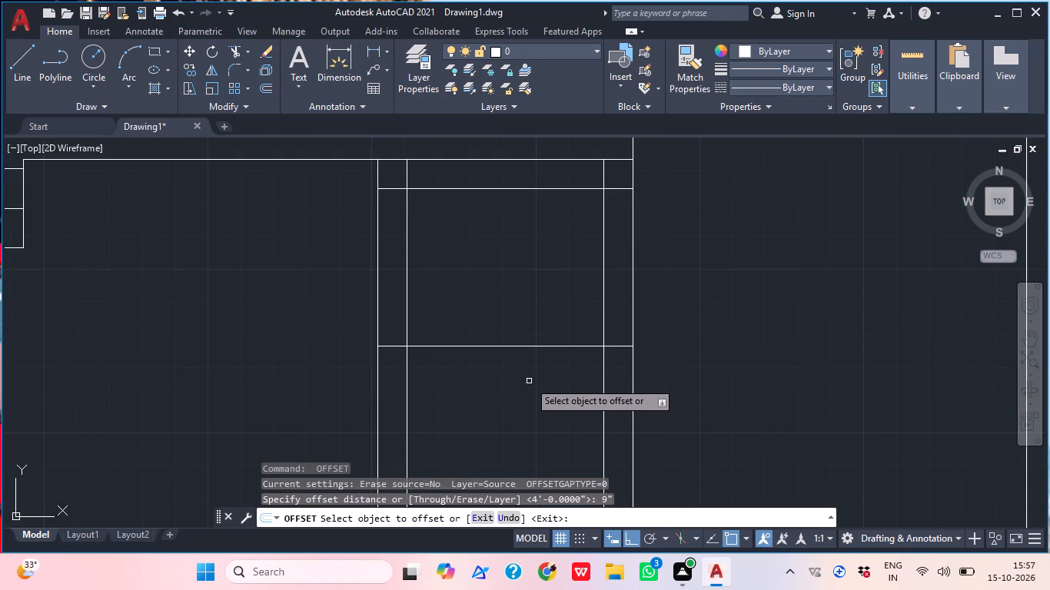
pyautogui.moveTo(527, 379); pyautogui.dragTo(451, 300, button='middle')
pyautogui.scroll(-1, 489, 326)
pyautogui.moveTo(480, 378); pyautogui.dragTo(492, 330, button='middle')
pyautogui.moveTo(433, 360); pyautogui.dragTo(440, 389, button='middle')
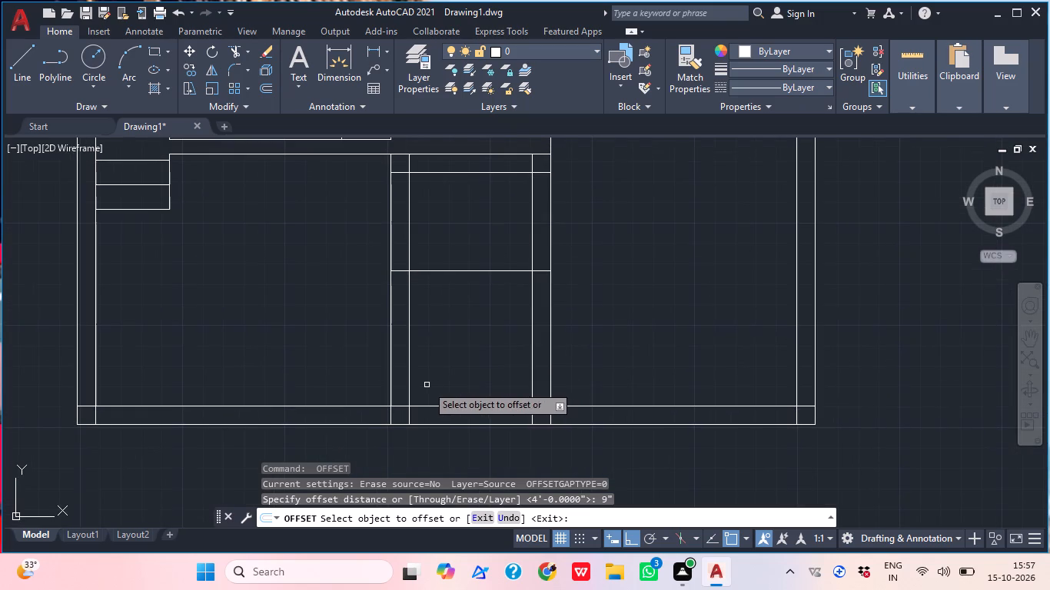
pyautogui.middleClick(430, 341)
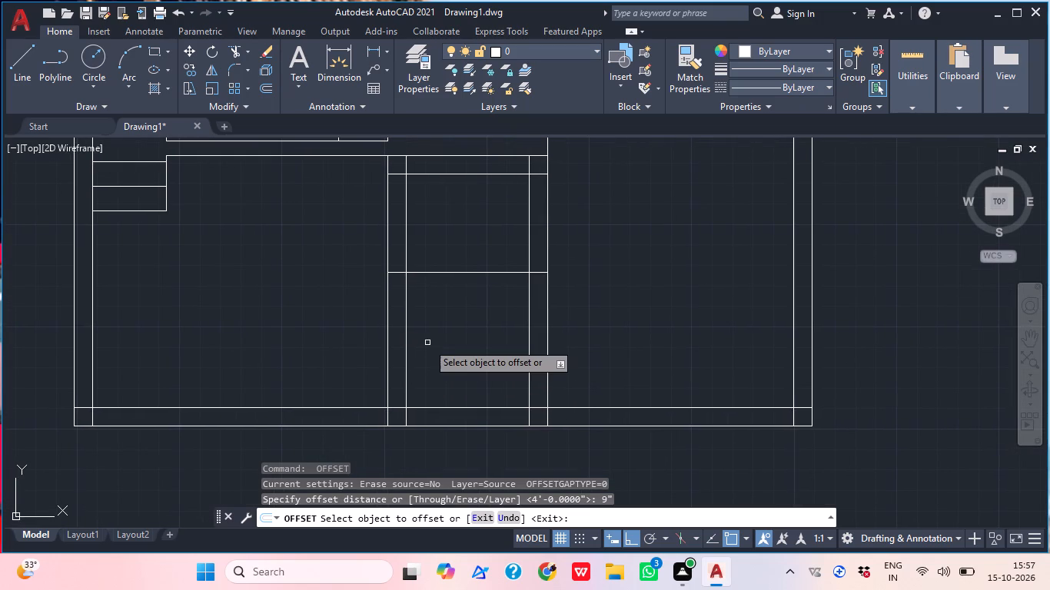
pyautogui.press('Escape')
# Trim the two inner vertical lines of the narrow middle room between the new horizontal line and the bottom outer wall.
pyautogui.press('t')
pyautogui.press('r')
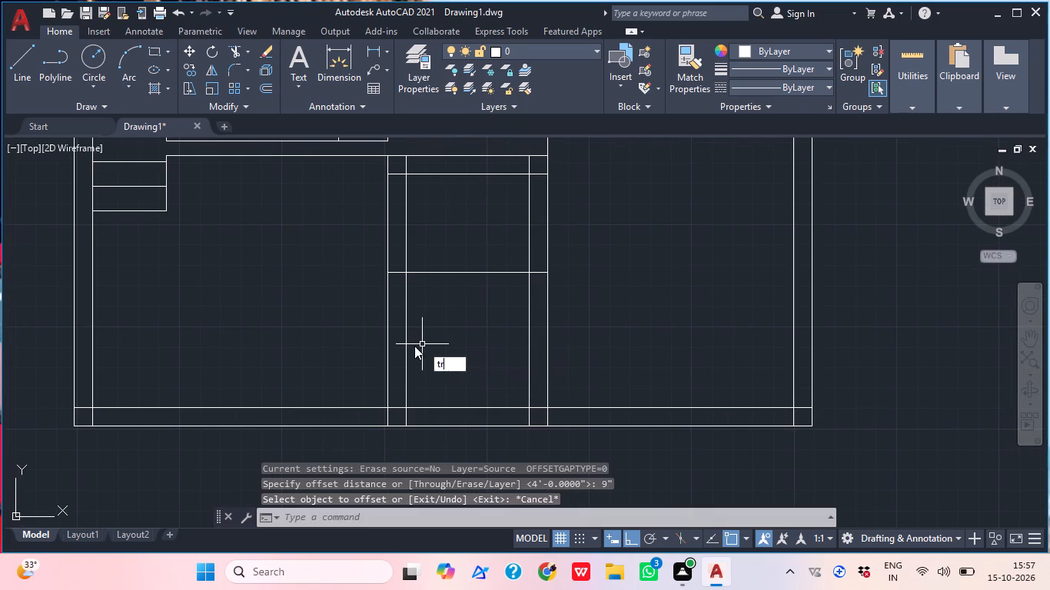
pyautogui.press('space')
pyautogui.click(410, 344)
pyautogui.click(406, 337)
pyautogui.click(405, 335)
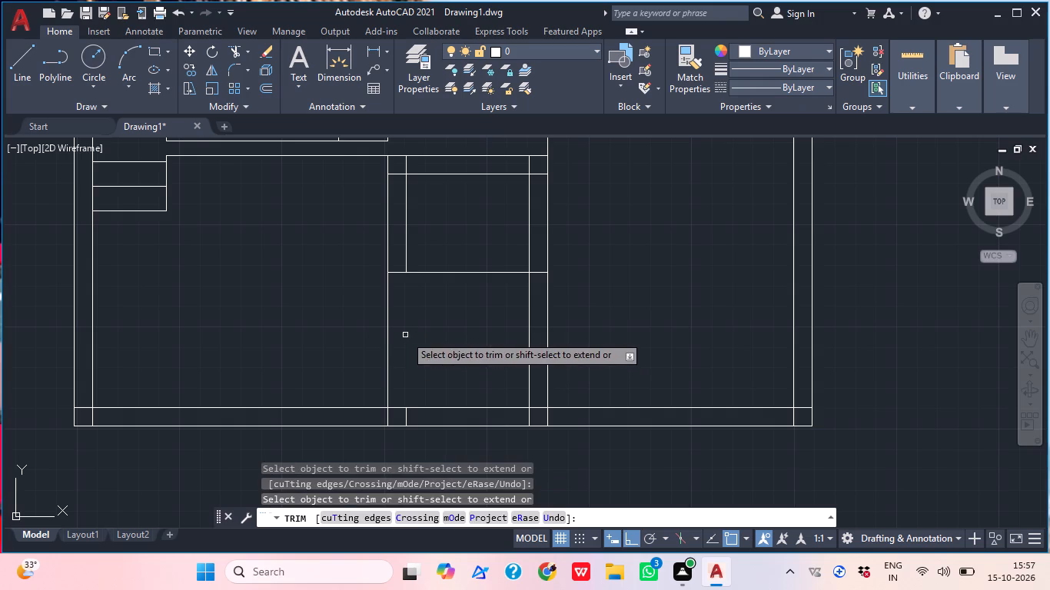
pyautogui.click(529, 350)
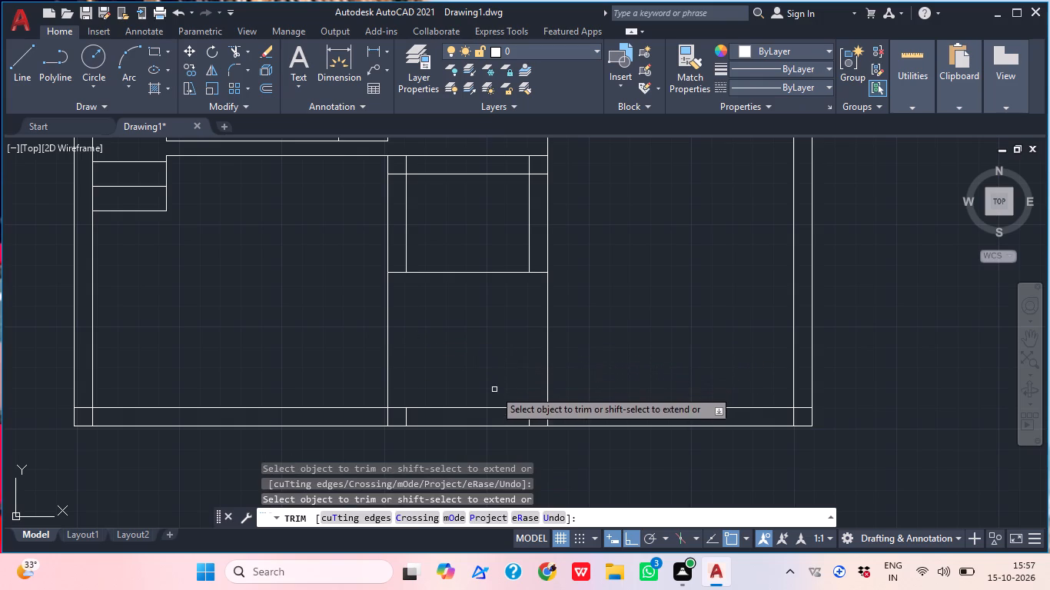
# Trim both lines of the bottom outer wall between the two short vertical stubs to open the wall below the middle room.
pyautogui.moveTo(485, 393); pyautogui.dragTo(487, 333, button='middle')
pyautogui.moveTo(460, 338); pyautogui.dragTo(469, 389, button='middle')
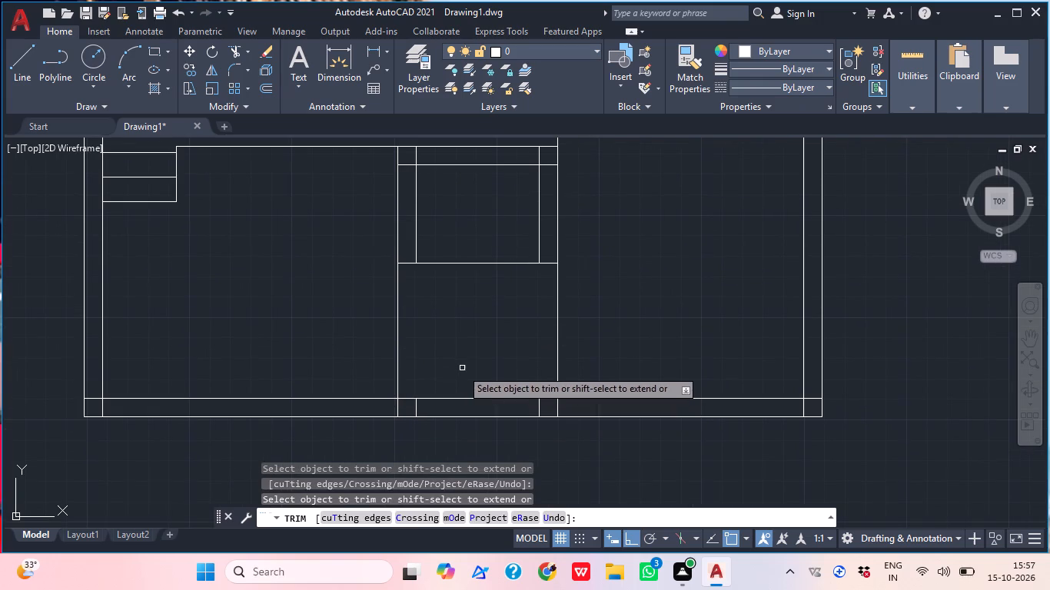
pyautogui.moveTo(443, 376); pyautogui.dragTo(428, 363, button='middle')
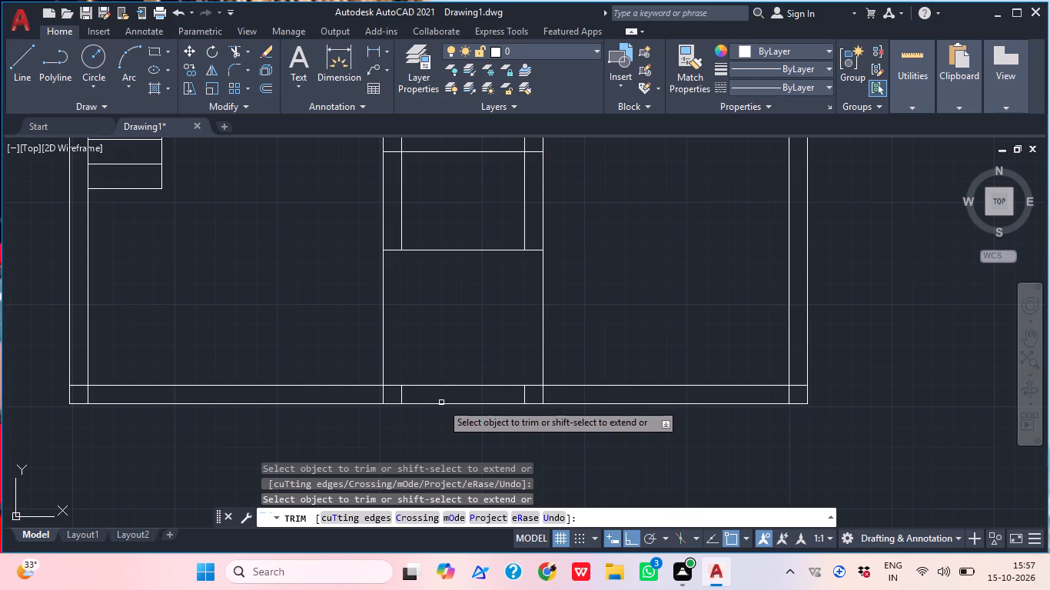
pyautogui.click(438, 412)
pyautogui.click(450, 384)
pyautogui.moveTo(495, 340); pyautogui.dragTo(484, 371, button='middle')
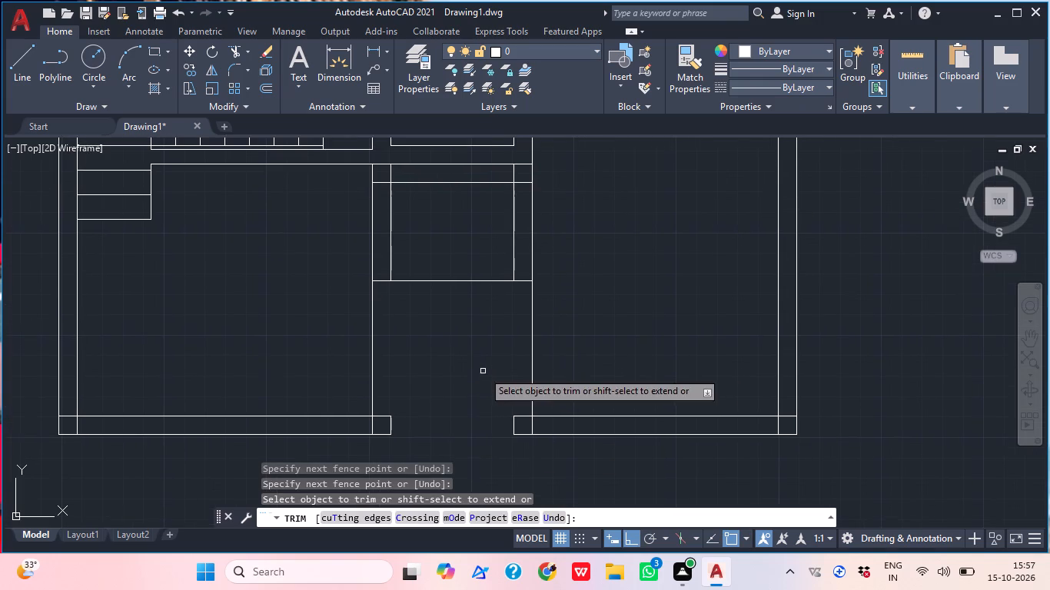
pyautogui.press('Escape')
pyautogui.press('Escape')
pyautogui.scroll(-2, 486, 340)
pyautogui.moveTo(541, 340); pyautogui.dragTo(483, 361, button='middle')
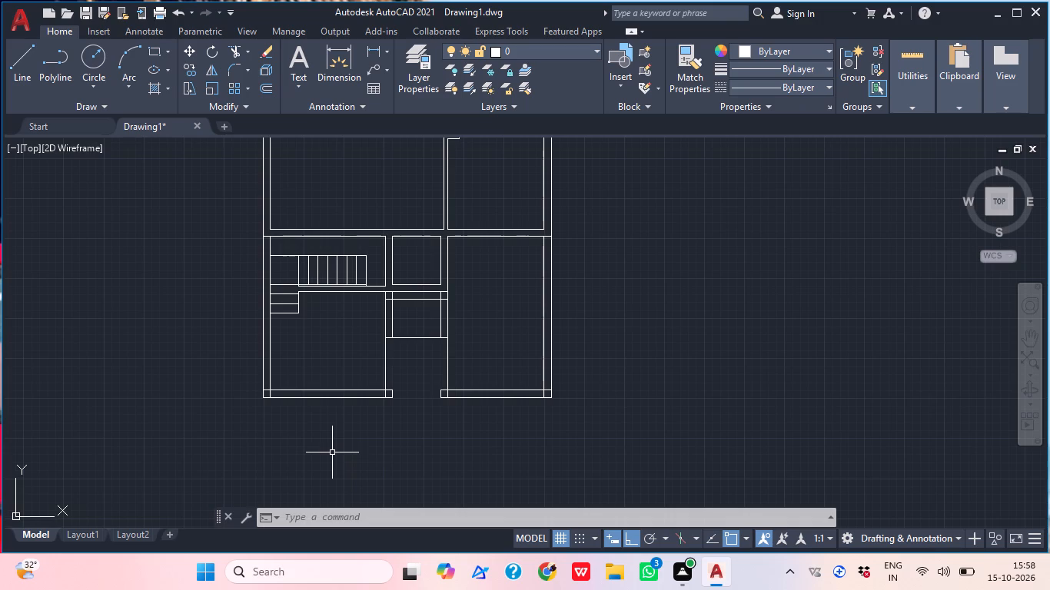
# Trim the outer line of the bottom wall below the right-hand room, between the opening's end block and the right outer wall.
pyautogui.moveTo(523, 329); pyautogui.dragTo(510, 384, button='middle')
pyautogui.press('Escape')
pyautogui.moveTo(476, 361); pyautogui.dragTo(478, 410, button='middle')
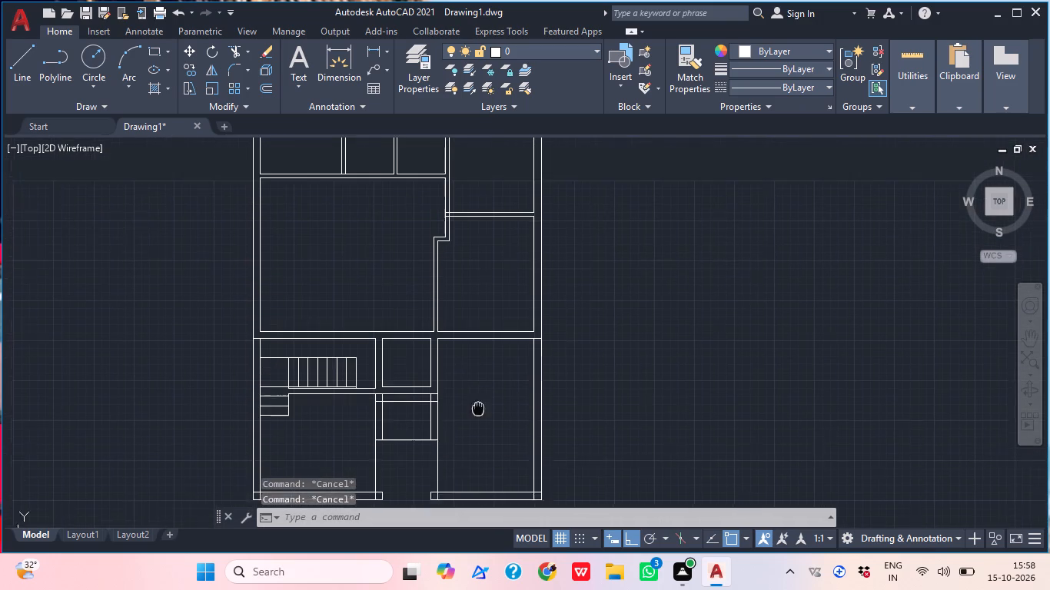
pyautogui.moveTo(478, 410); pyautogui.dragTo(475, 414, button='middle')
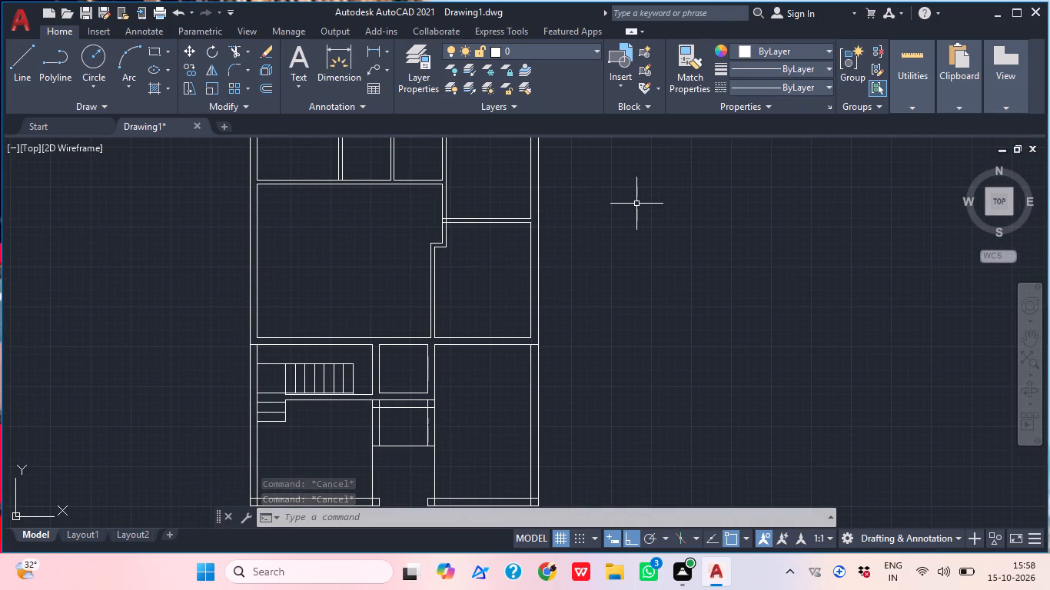
pyautogui.moveTo(645, 280); pyautogui.dragTo(636, 205, button='middle')
pyautogui.moveTo(515, 326); pyautogui.dragTo(517, 329, button='middle')
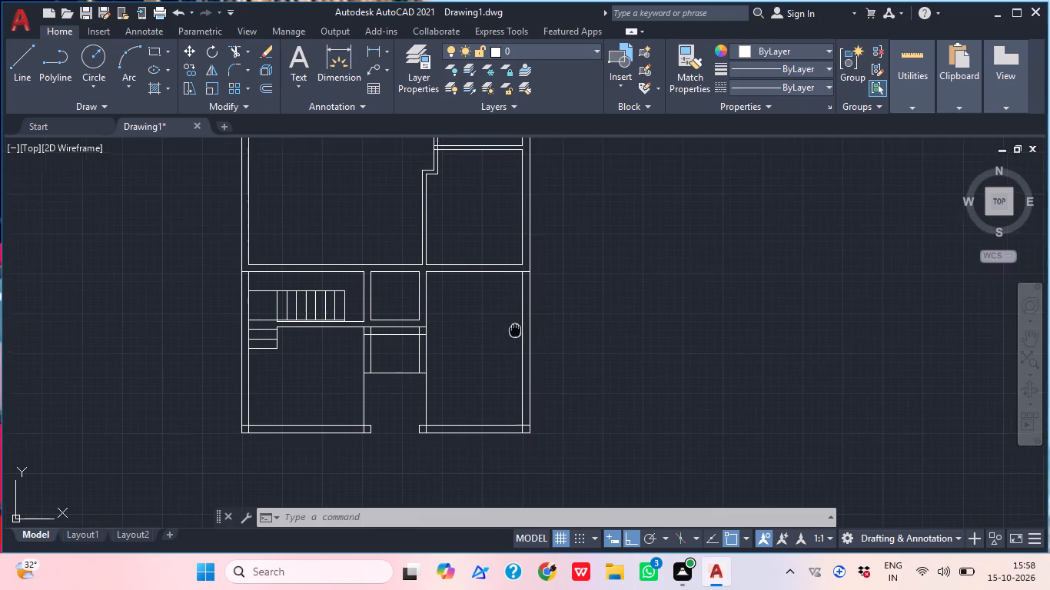
pyautogui.moveTo(517, 329); pyautogui.dragTo(537, 320, button='middle')
pyautogui.moveTo(568, 393); pyautogui.dragTo(633, 367, button='middle')
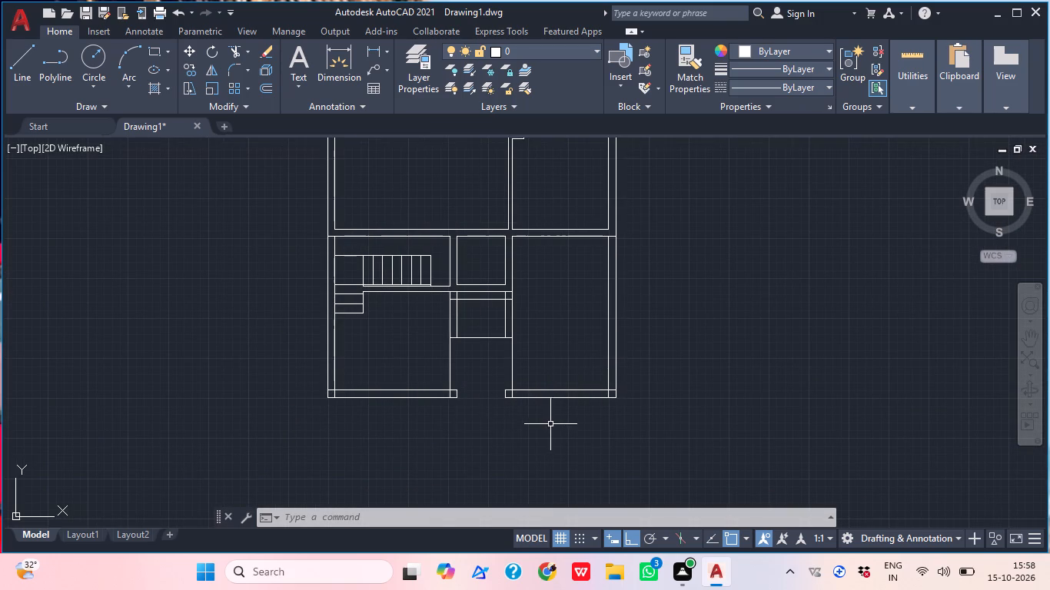
pyautogui.scroll(2, 541, 408)
pyautogui.moveTo(563, 396); pyautogui.dragTo(537, 420, button='middle')
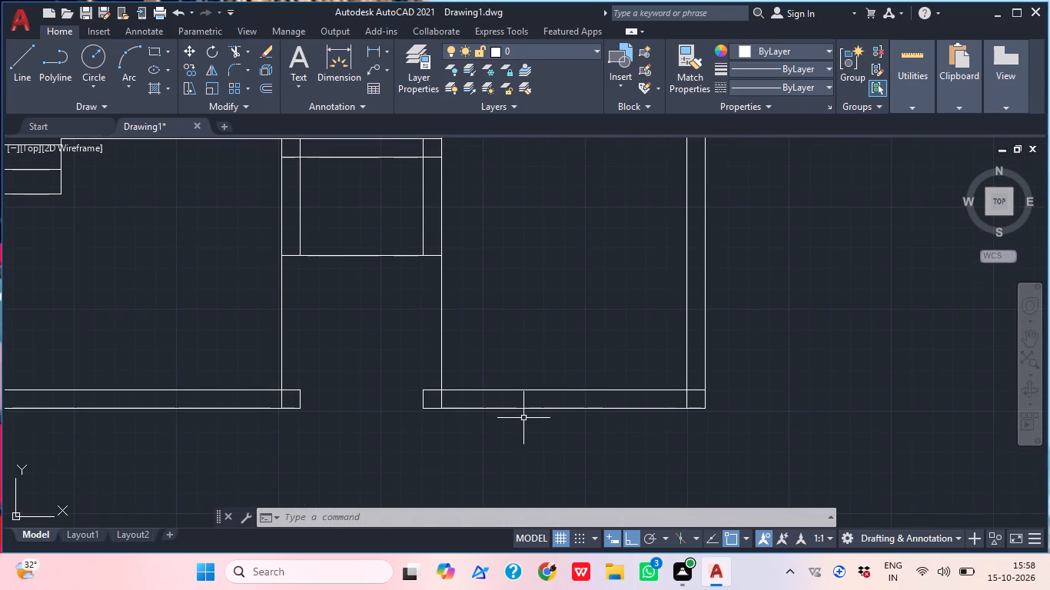
pyautogui.write('tr')
pyautogui.press('space')
pyautogui.click(528, 405)
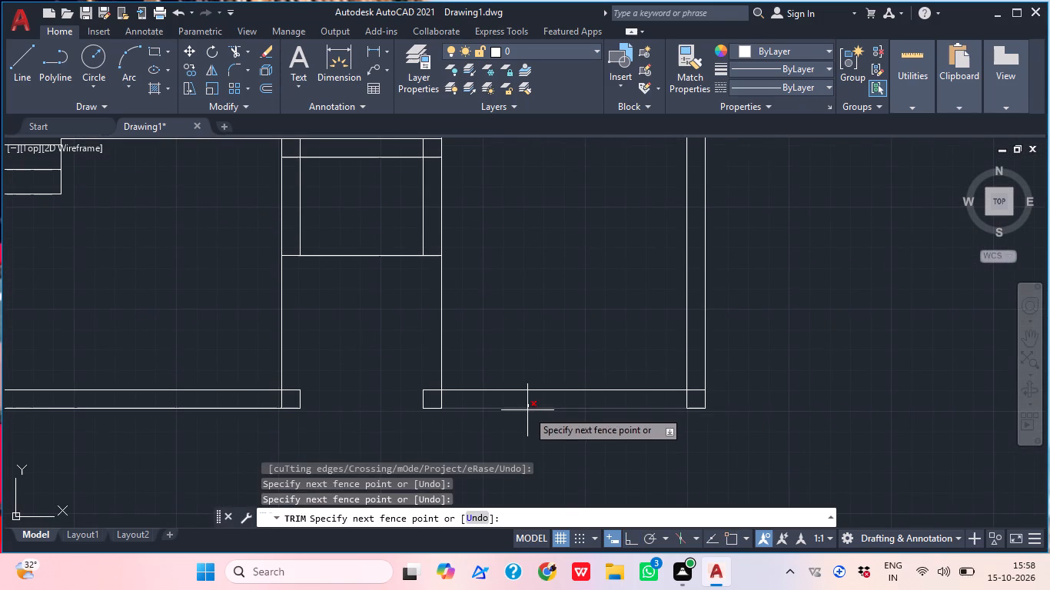
pyautogui.click(527, 410)
pyautogui.press('Escape')
# Offset the inner line of the bottom wall below the right-hand room 3" downward.
pyautogui.write('o')
pyautogui.press('space')
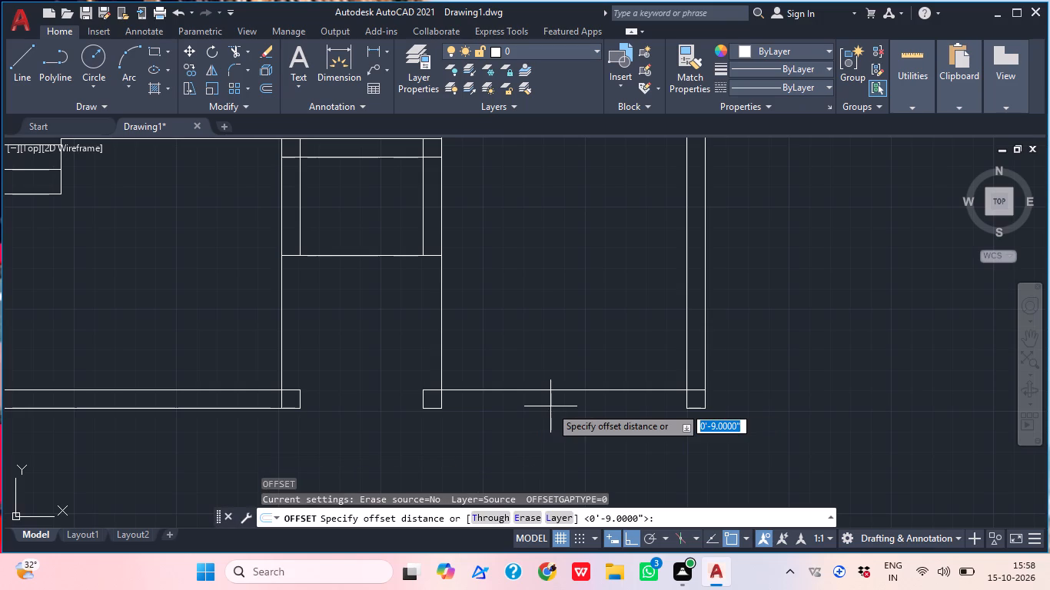
pyautogui.press('3')
pyautogui.hotkey('shift', '"')
pyautogui.press('Return')
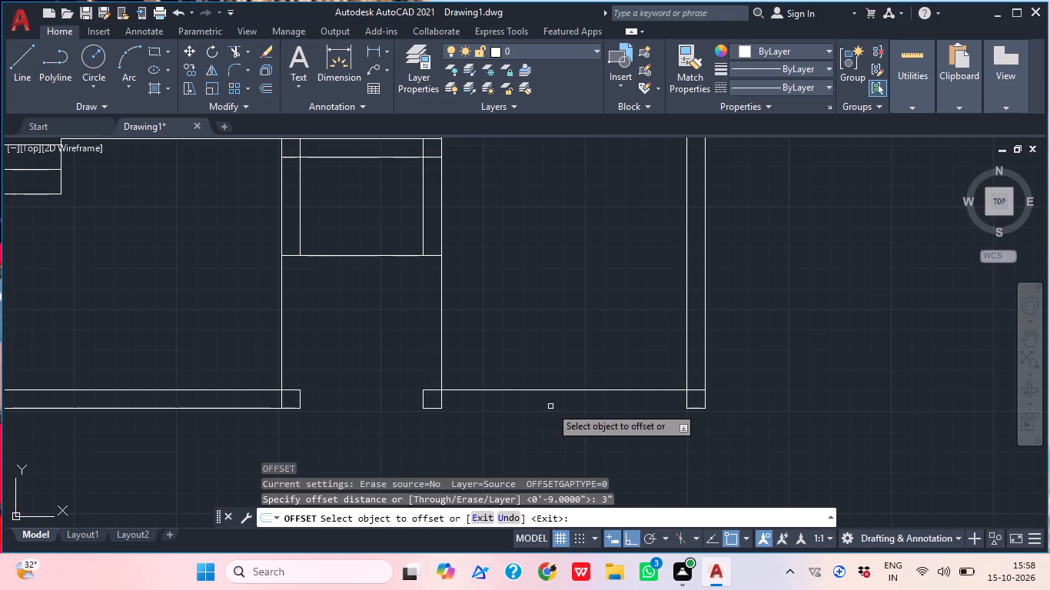
pyautogui.scroll(1, 581, 423)
pyautogui.click(560, 370)
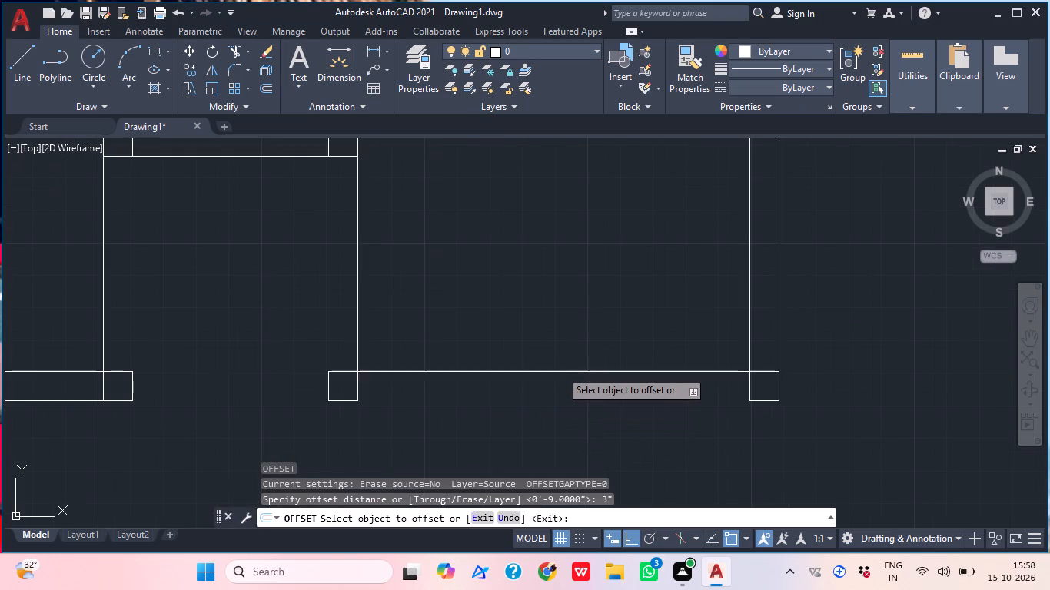
pyautogui.click(551, 407)
pyautogui.scroll(1, 575, 407)
pyautogui.press('Escape')
# Trim the ends of the new offset line inside the wall blocks at both sides of the right-hand room.
pyautogui.press('t')
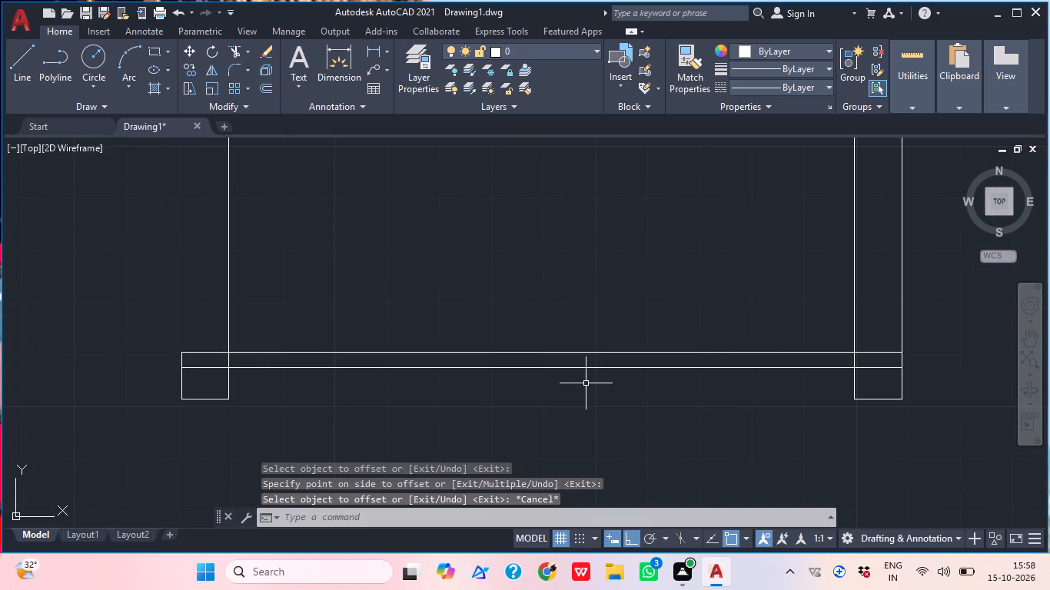
pyautogui.press('r')
pyautogui.press('space')
pyautogui.scroll(1, 265, 370)
pyautogui.click(171, 370)
pyautogui.scroll(-4, 267, 317)
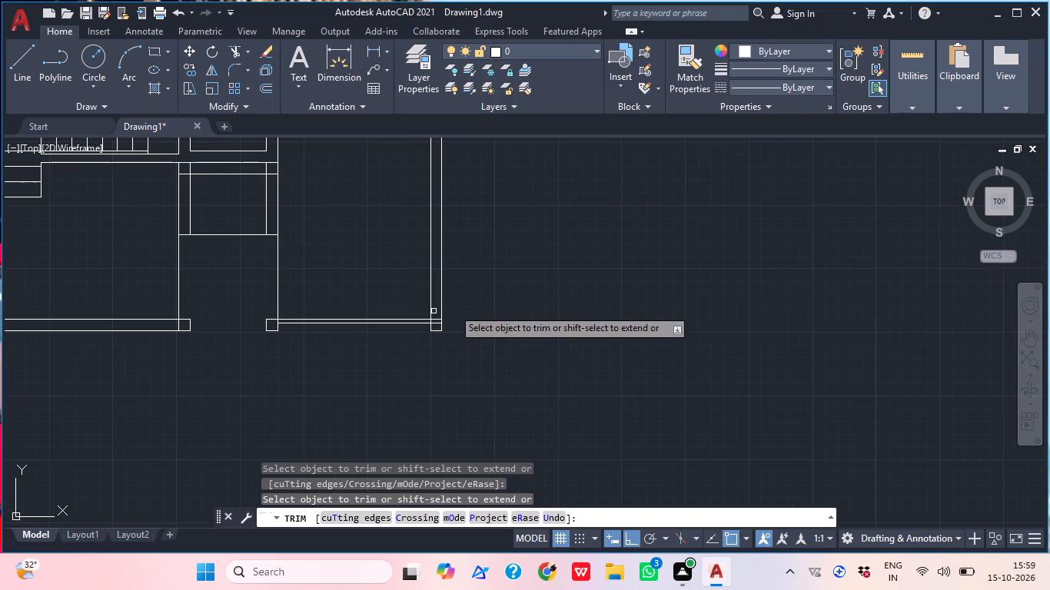
pyautogui.scroll(4, 402, 313)
pyautogui.click(462, 350)
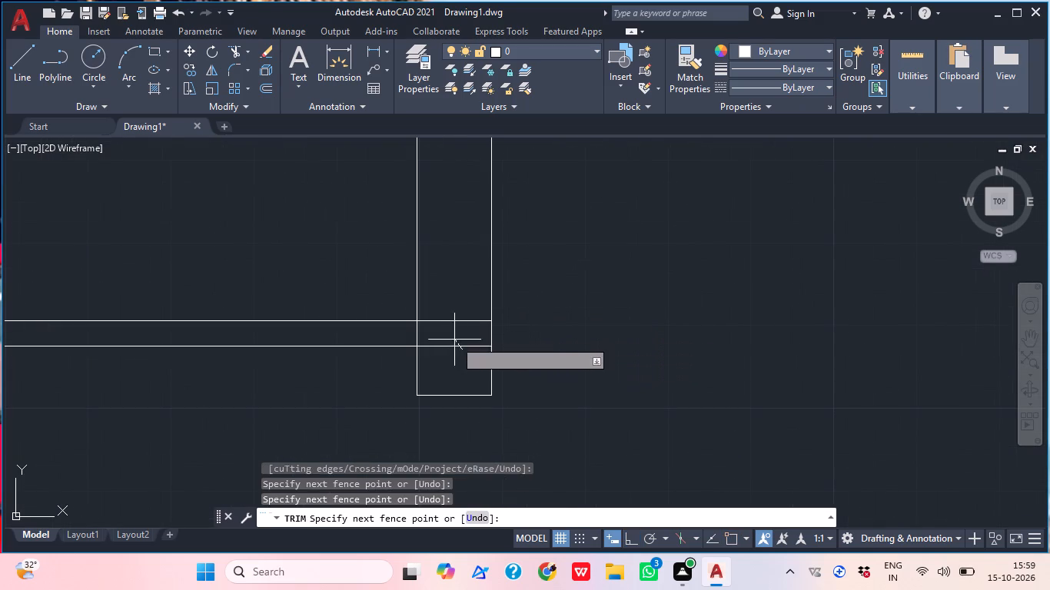
pyautogui.click(454, 340)
pyautogui.scroll(-3, 461, 340)
pyautogui.press('Escape')
# Look over the whole floor plan from the bottom wall up to the upper rooms.
pyautogui.scroll(-3, 511, 323)
pyautogui.moveTo(582, 322); pyautogui.dragTo(586, 389, button='middle')
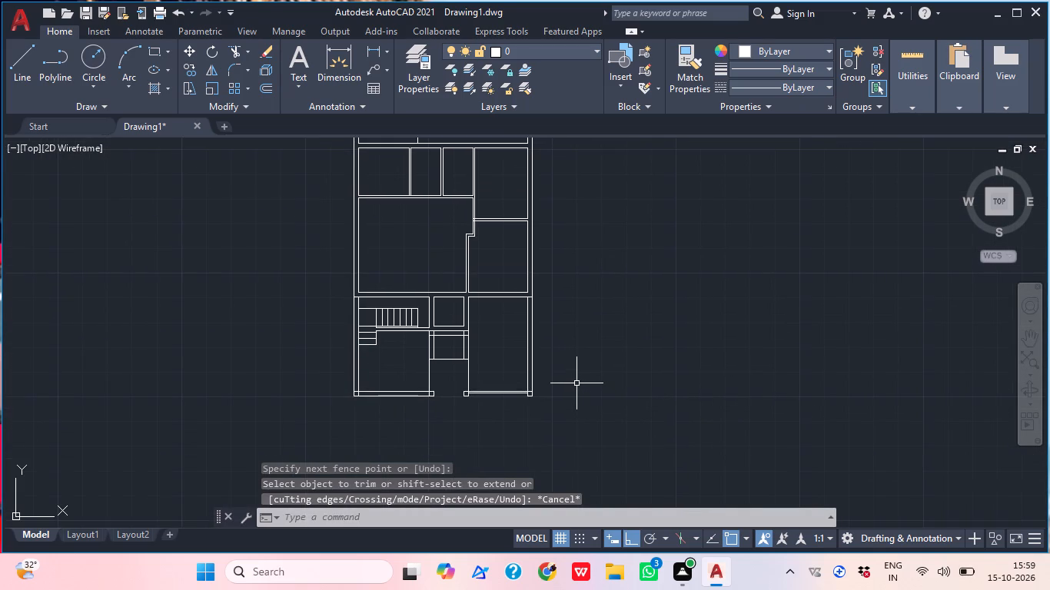
pyautogui.moveTo(540, 380); pyautogui.dragTo(542, 447, button='middle')
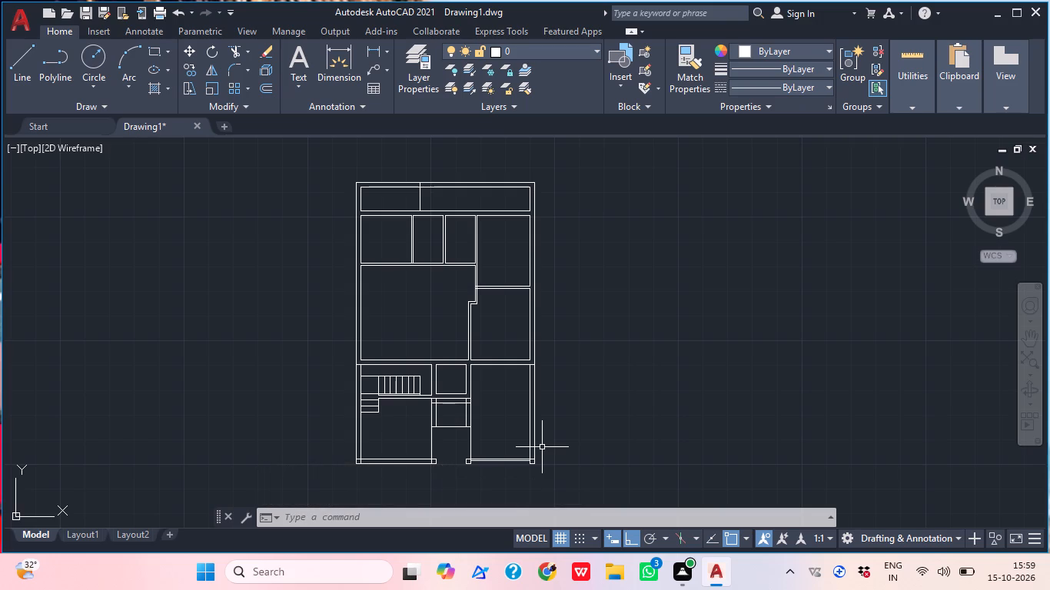
pyautogui.moveTo(694, 313); pyautogui.dragTo(686, 370, button='middle')
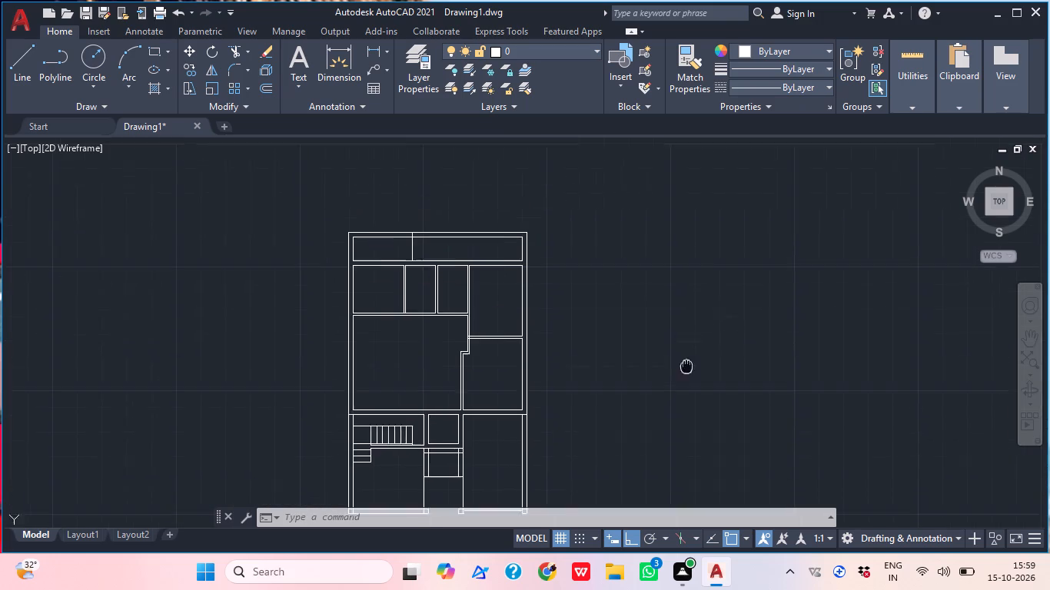
pyautogui.moveTo(686, 370); pyautogui.dragTo(684, 380, button='middle')
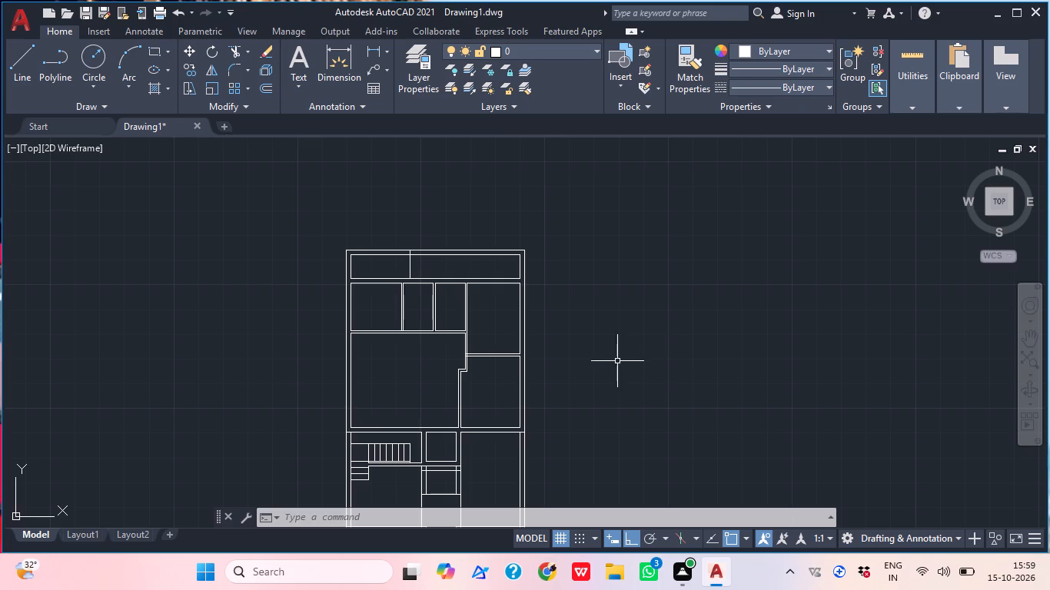
pyautogui.moveTo(604, 356); pyautogui.dragTo(688, 363, button='middle')
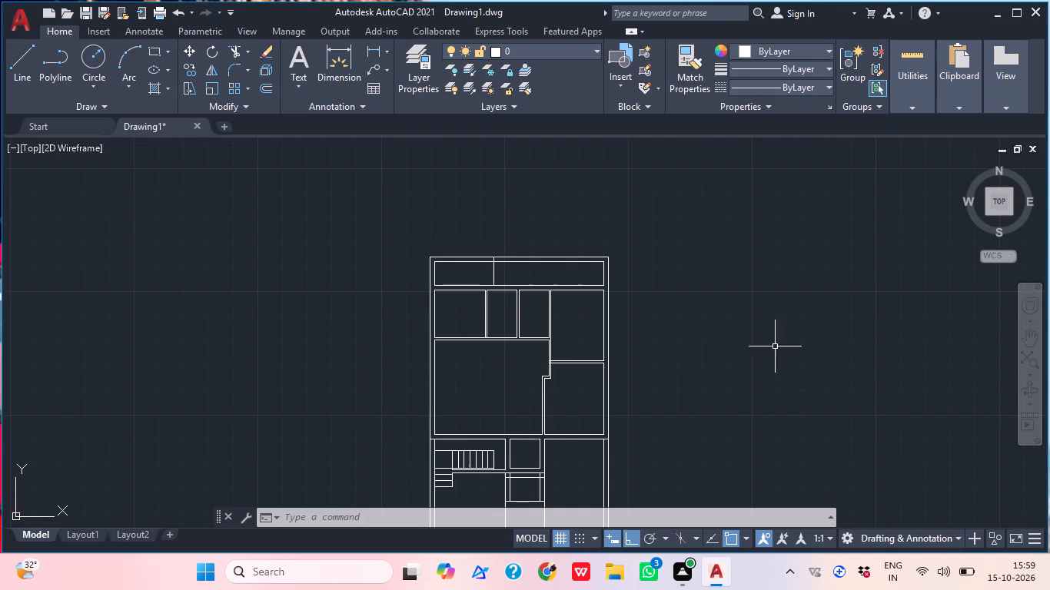
pyautogui.scroll(-1, 729, 387)
pyautogui.moveTo(731, 389); pyautogui.dragTo(761, 424, button='middle')
pyautogui.moveTo(729, 409); pyautogui.dragTo(691, 453, button='middle')
pyautogui.scroll(1, 588, 459)
pyautogui.moveTo(582, 453); pyautogui.dragTo(540, 450, button='middle')
pyautogui.scroll(1, 541, 450)
pyautogui.moveTo(672, 434); pyautogui.dragTo(561, 420, button='middle')
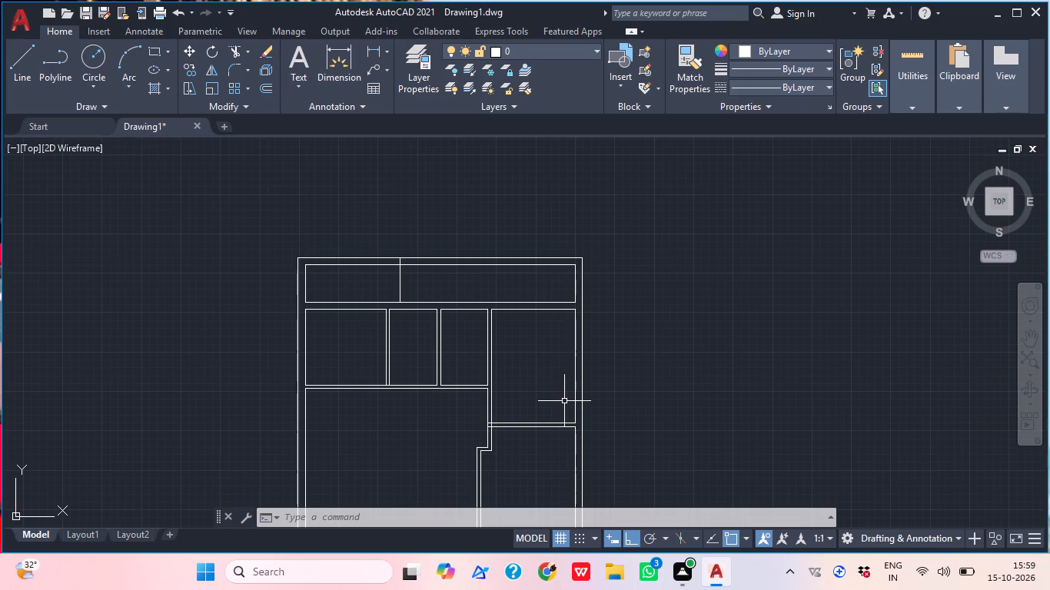
pyautogui.moveTo(514, 416); pyautogui.dragTo(524, 340, button='middle')
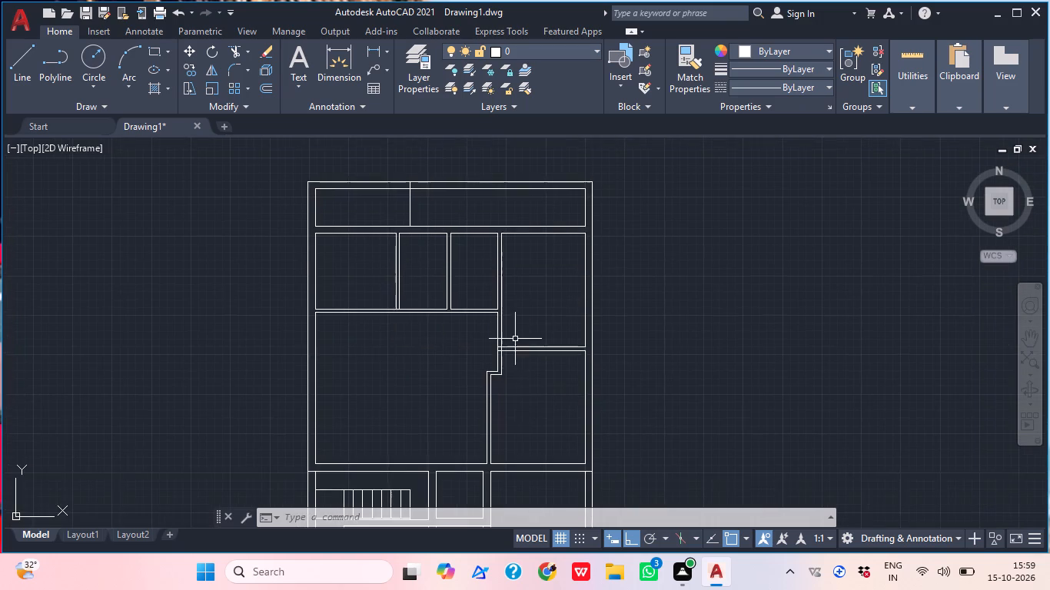
# Trim the overlapping lines where the horizontal partition between the two upper right-hand rooms meets the vertical partition.
pyautogui.moveTo(519, 445); pyautogui.dragTo(455, 455, button='middle')
pyautogui.scroll(1, 459, 396)
pyautogui.moveTo(482, 388); pyautogui.dragTo(483, 400, button='middle')
pyautogui.scroll(1, 483, 401)
pyautogui.write('tr')
pyautogui.press('space')
pyautogui.scroll(2, 400, 323)
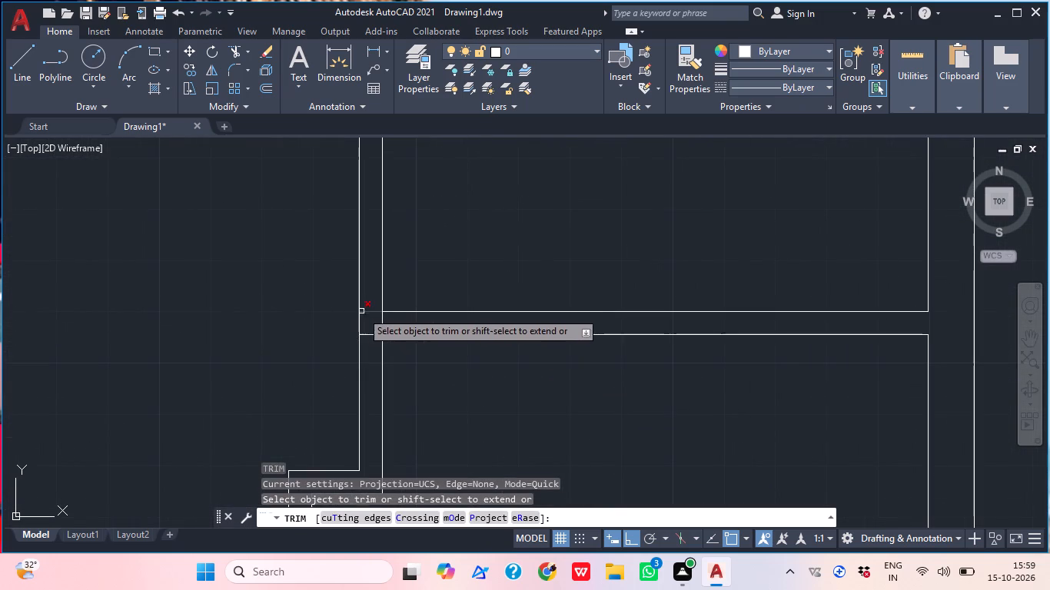
pyautogui.click(367, 303)
pyautogui.click(390, 330)
pyautogui.moveTo(374, 333); pyautogui.dragTo(372, 341)
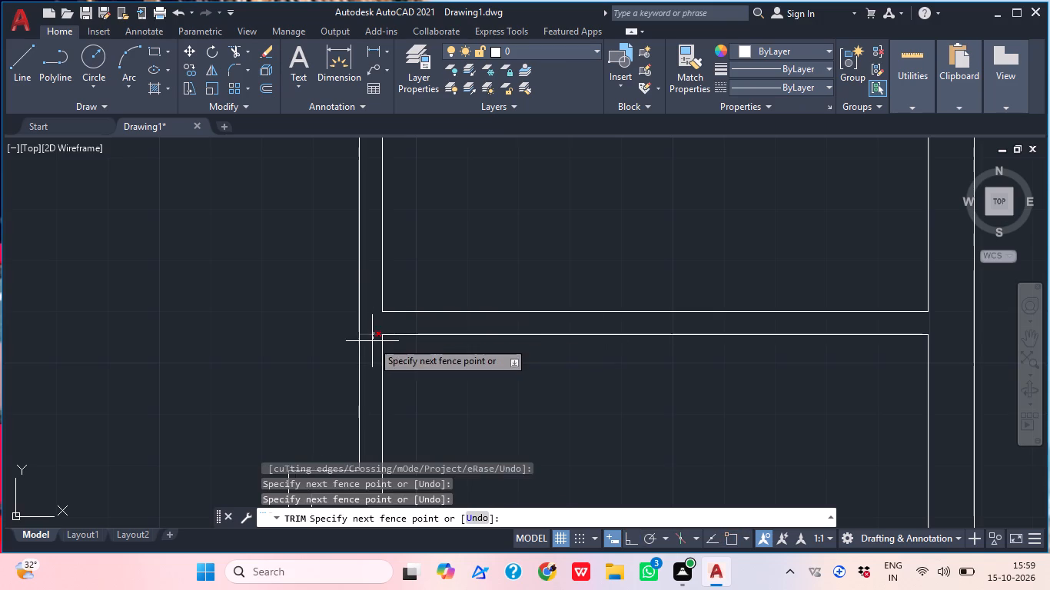
pyautogui.click(372, 341)
pyautogui.scroll(-2, 488, 259)
pyautogui.moveTo(509, 362); pyautogui.dragTo(545, 193, button='middle')
pyautogui.moveTo(525, 425); pyautogui.dragTo(543, 190, button='middle')
pyautogui.scroll(-1, 543, 257)
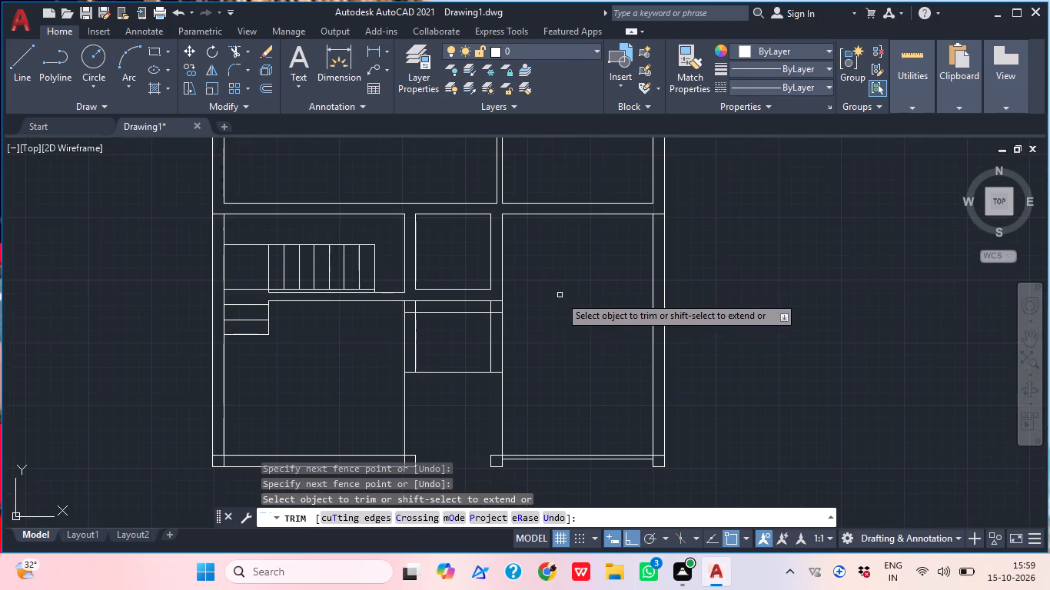
pyautogui.scroll(-1, 577, 307)
pyautogui.moveTo(413, 280); pyautogui.dragTo(420, 398, button='middle')
pyautogui.moveTo(535, 254); pyautogui.dragTo(517, 333, button='middle')
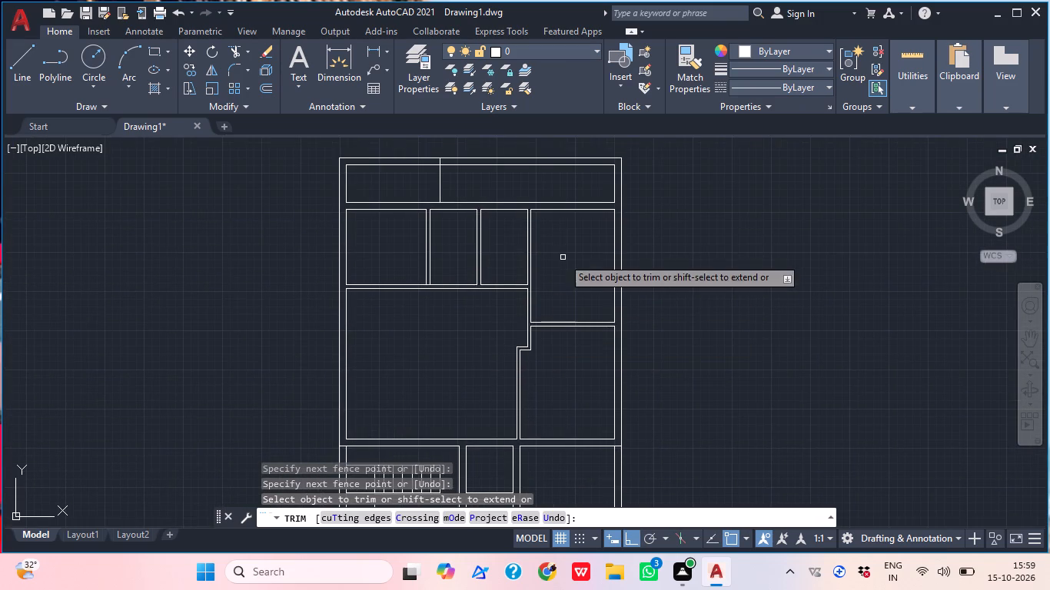
pyautogui.press('Escape')
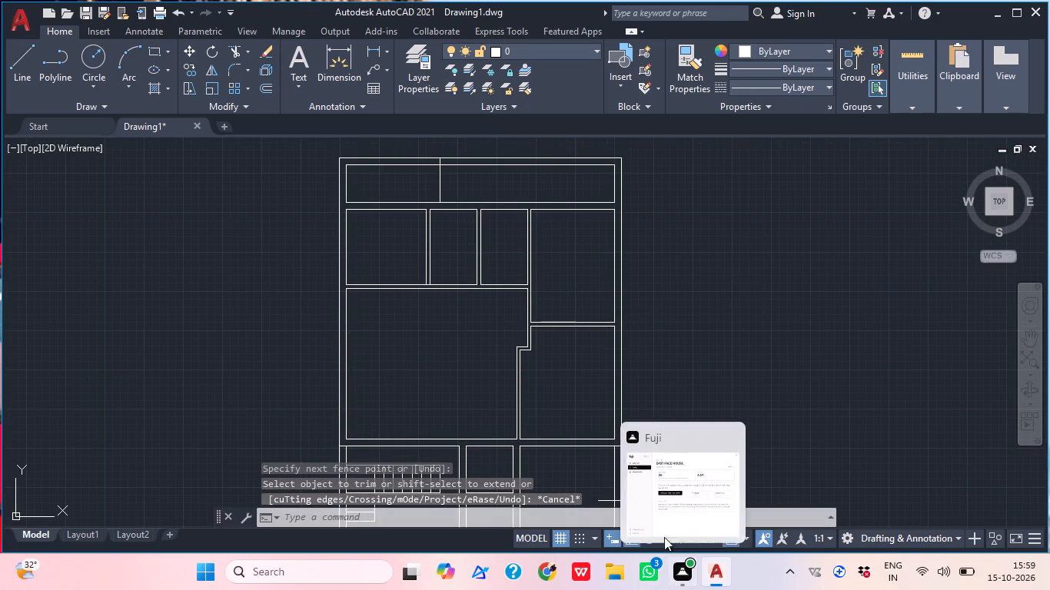
# Examine the layout of the upper rooms and their partitions.
pyautogui.moveTo(666, 273); pyautogui.dragTo(650, 268, button='middle')
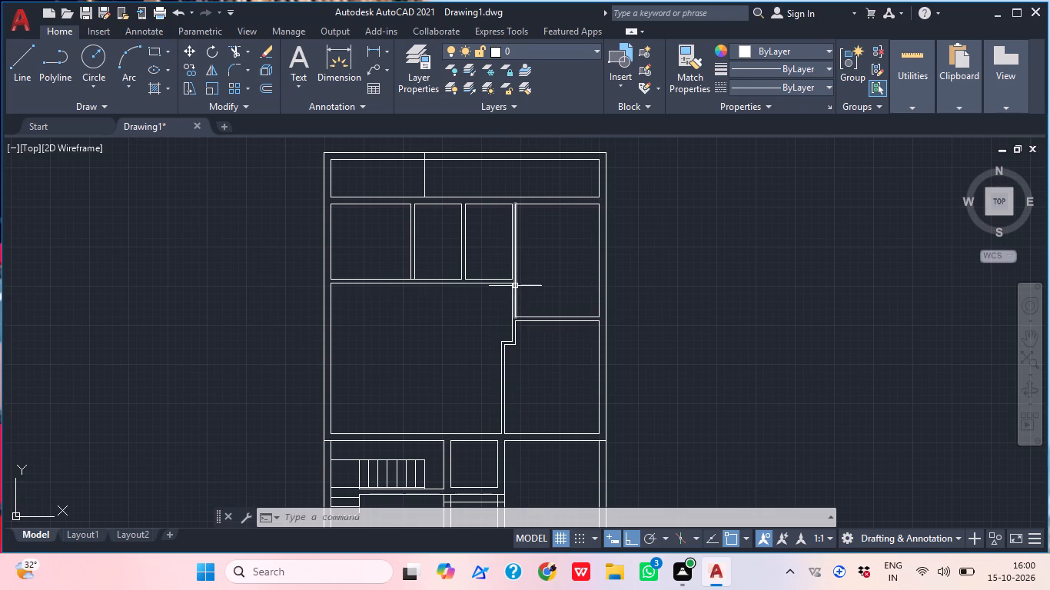
pyautogui.moveTo(559, 296); pyautogui.dragTo(554, 300, button='middle')
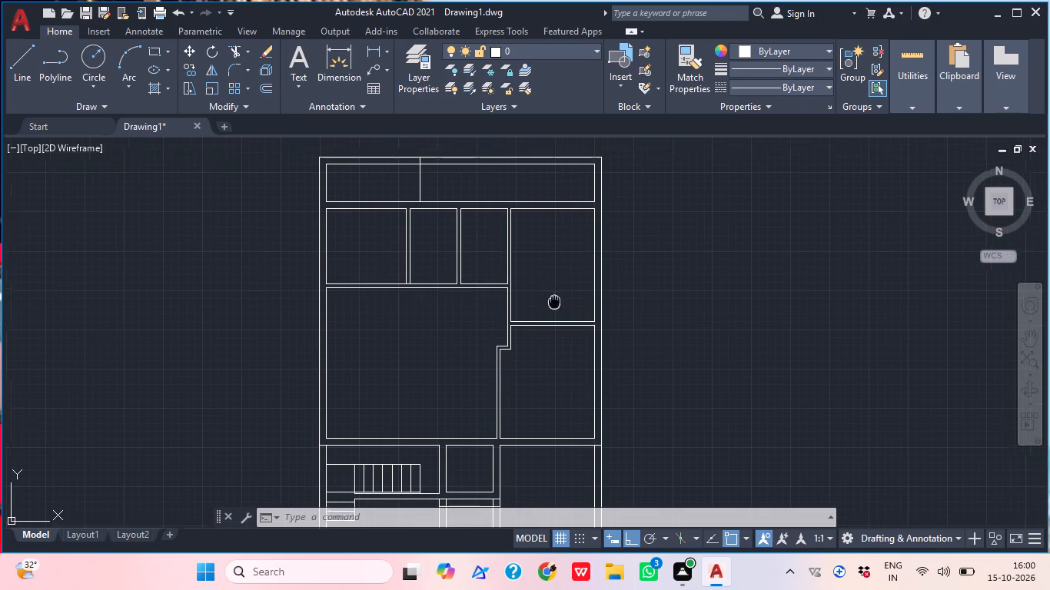
pyautogui.moveTo(554, 300); pyautogui.dragTo(519, 301, button='middle')
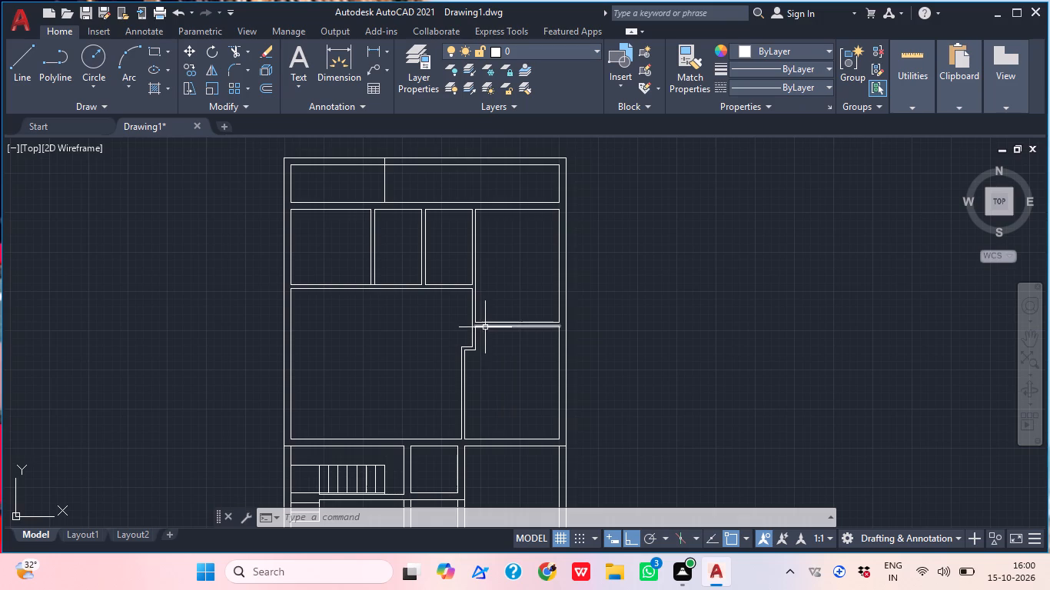
pyautogui.moveTo(551, 292); pyautogui.dragTo(541, 332, button='middle')
pyautogui.moveTo(503, 297); pyautogui.dragTo(533, 329, button='middle')
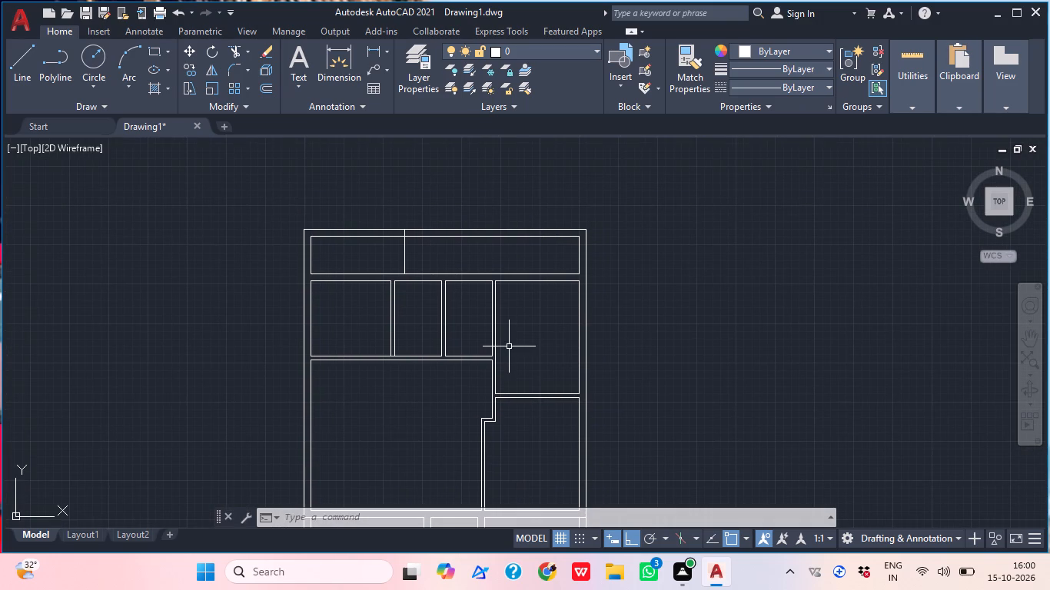
pyautogui.moveTo(548, 323); pyautogui.dragTo(521, 303, button='middle')
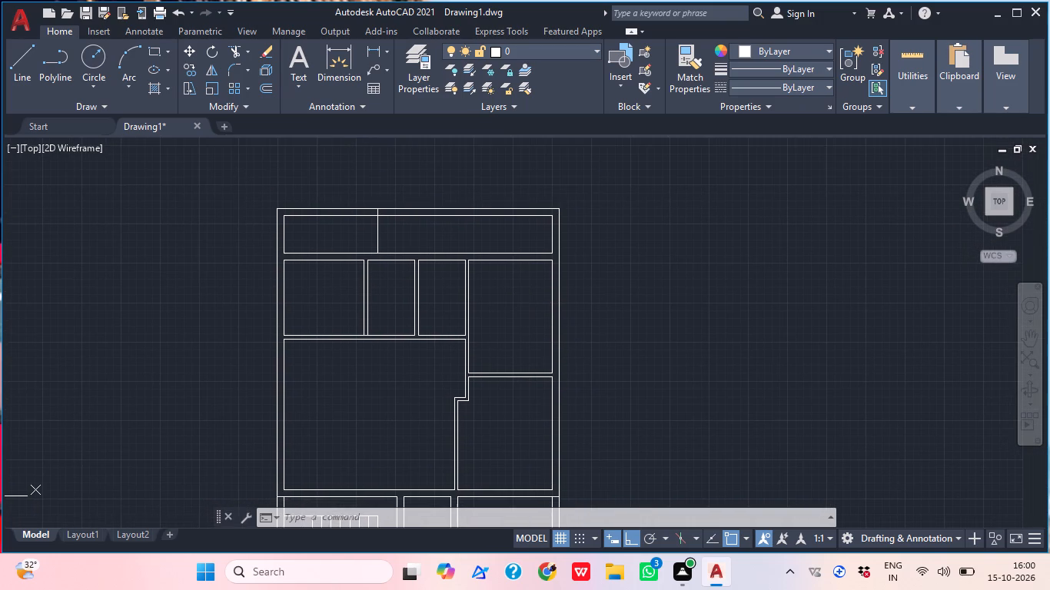
pyautogui.moveTo(528, 313); pyautogui.dragTo(509, 301, button='middle')
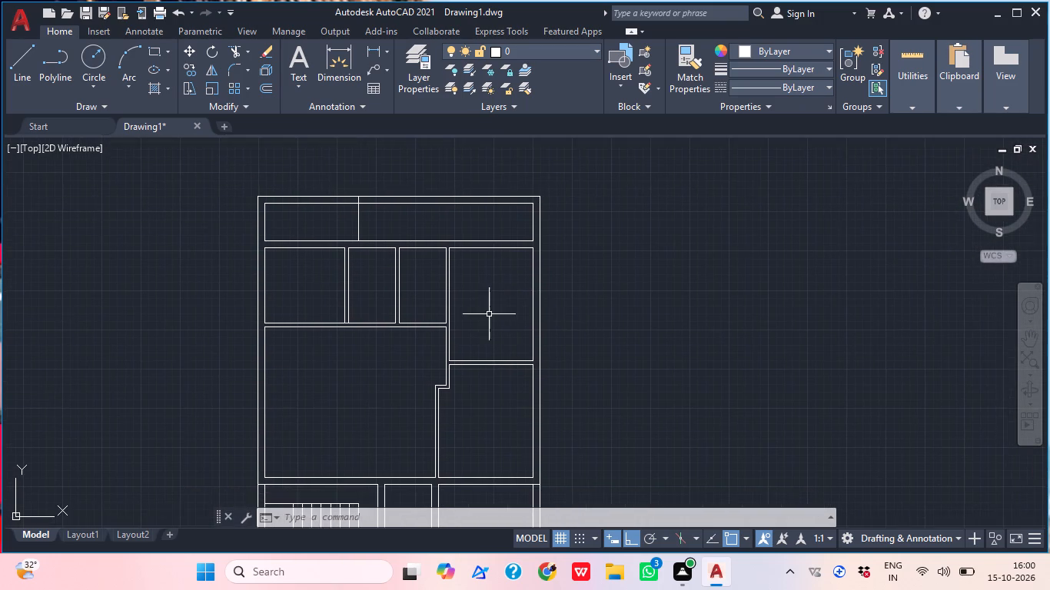
pyautogui.moveTo(481, 317); pyautogui.dragTo(488, 334, button='middle')
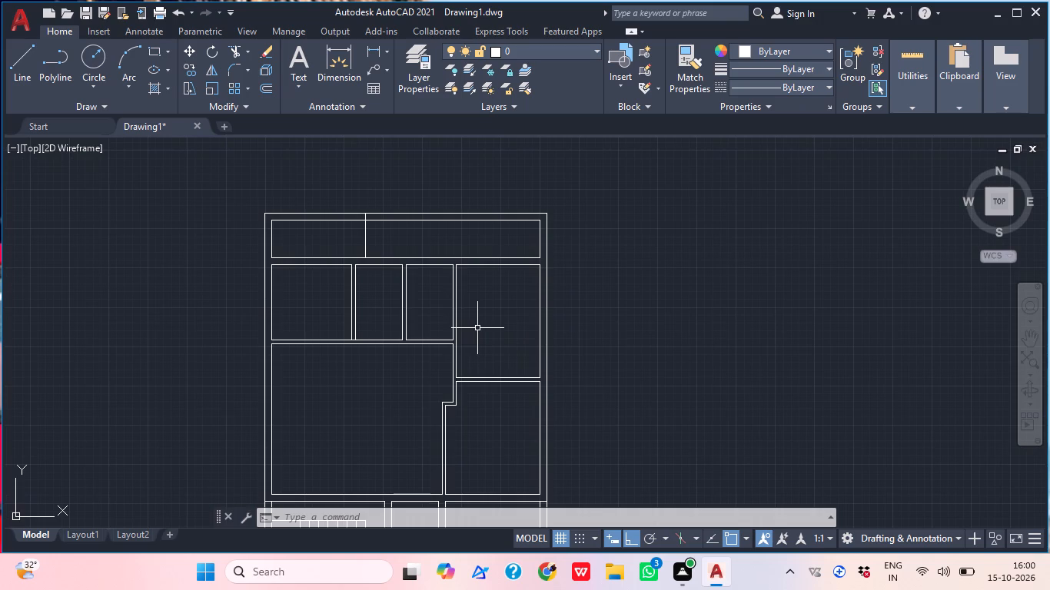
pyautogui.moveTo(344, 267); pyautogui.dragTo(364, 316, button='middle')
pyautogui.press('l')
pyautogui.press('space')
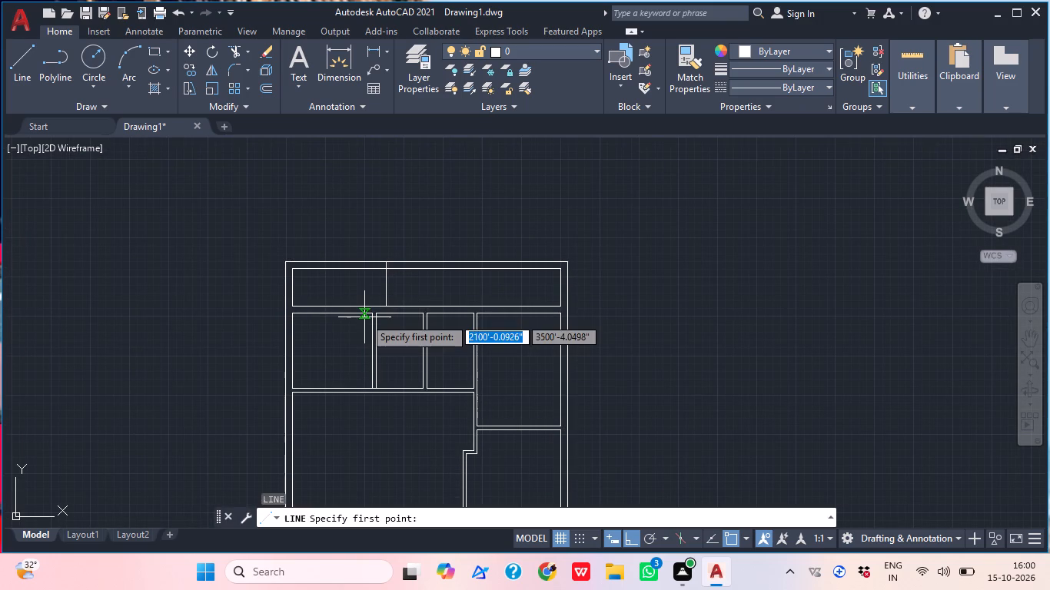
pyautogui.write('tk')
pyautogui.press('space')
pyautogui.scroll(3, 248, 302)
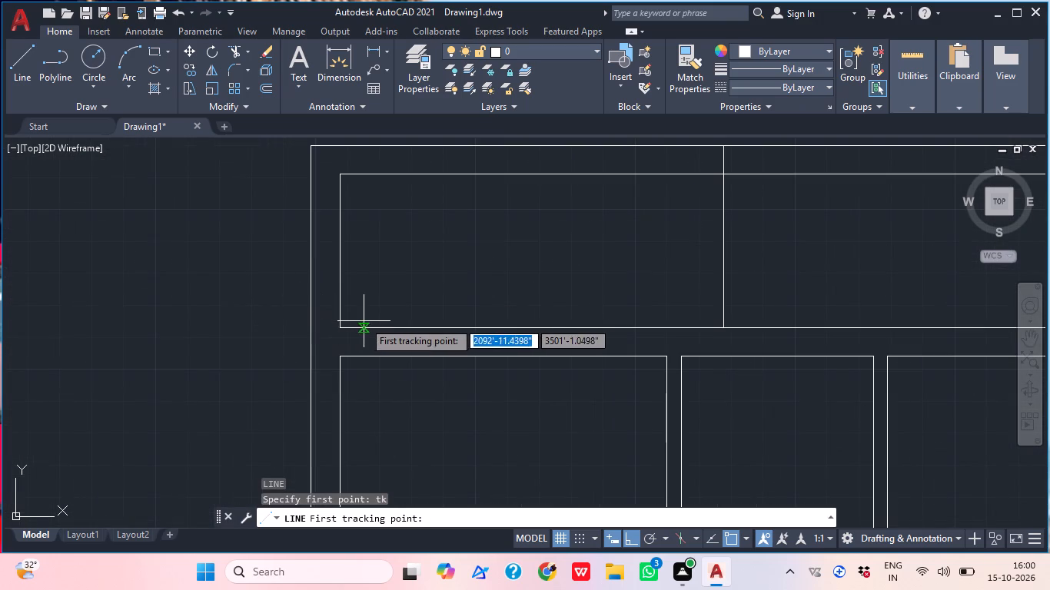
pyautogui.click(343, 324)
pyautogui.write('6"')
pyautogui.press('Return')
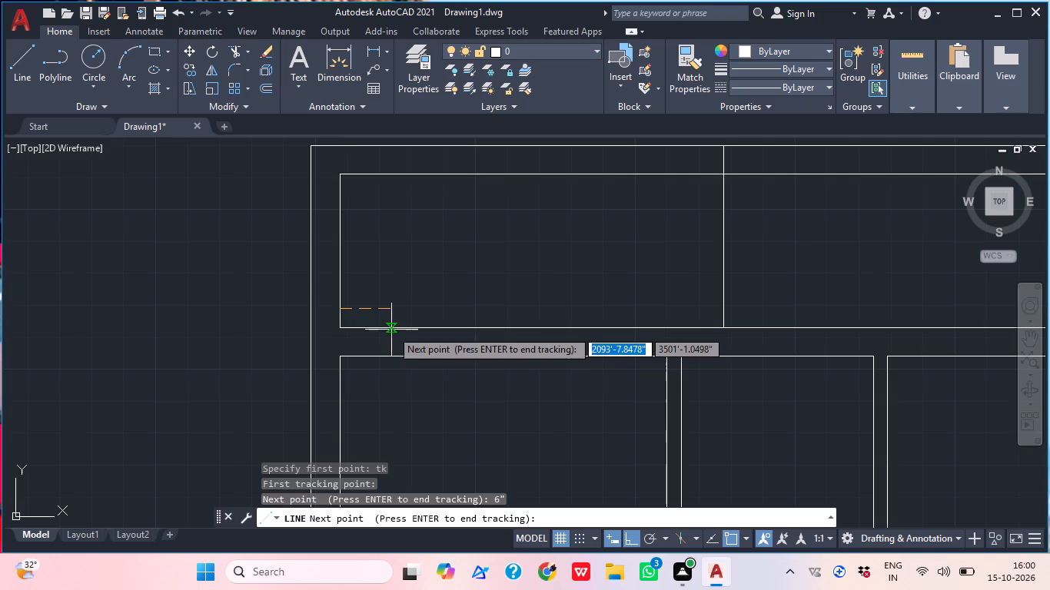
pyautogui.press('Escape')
# Draw a jamb line across the wall below the top-left room, starting 6" from the room's lower-left inner corner.
pyautogui.write('l tk')
pyautogui.press('space')
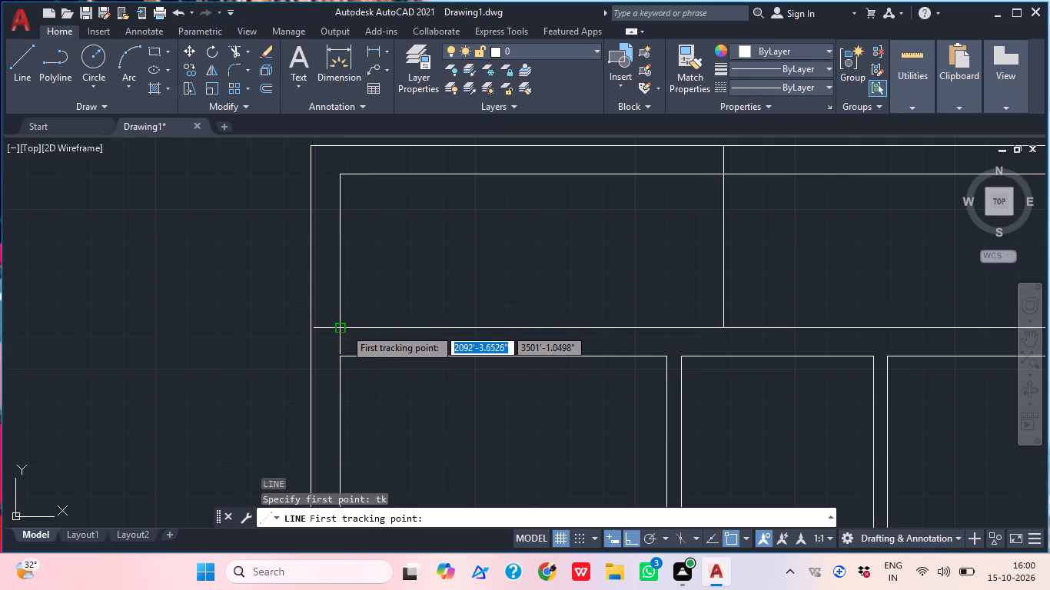
pyautogui.click(344, 328)
pyautogui.press('6')
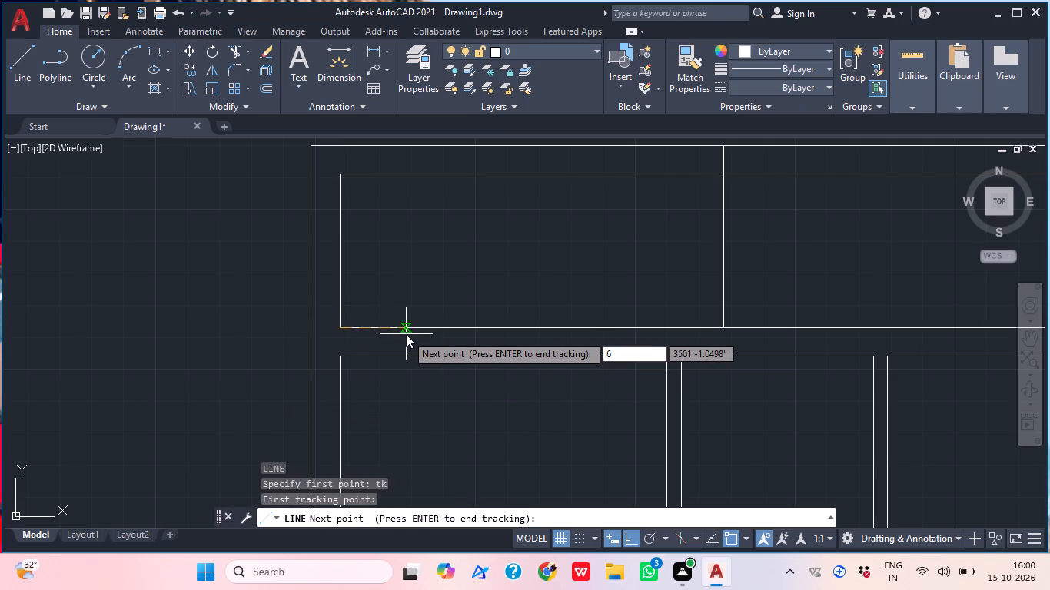
pyautogui.hotkey('shift', '"')
pyautogui.press('Return')
pyautogui.press('Return')
pyautogui.scroll(2, 365, 354)
pyautogui.click(346, 364)
pyautogui.press('Escape')
pyautogui.scroll(-2, 398, 318)
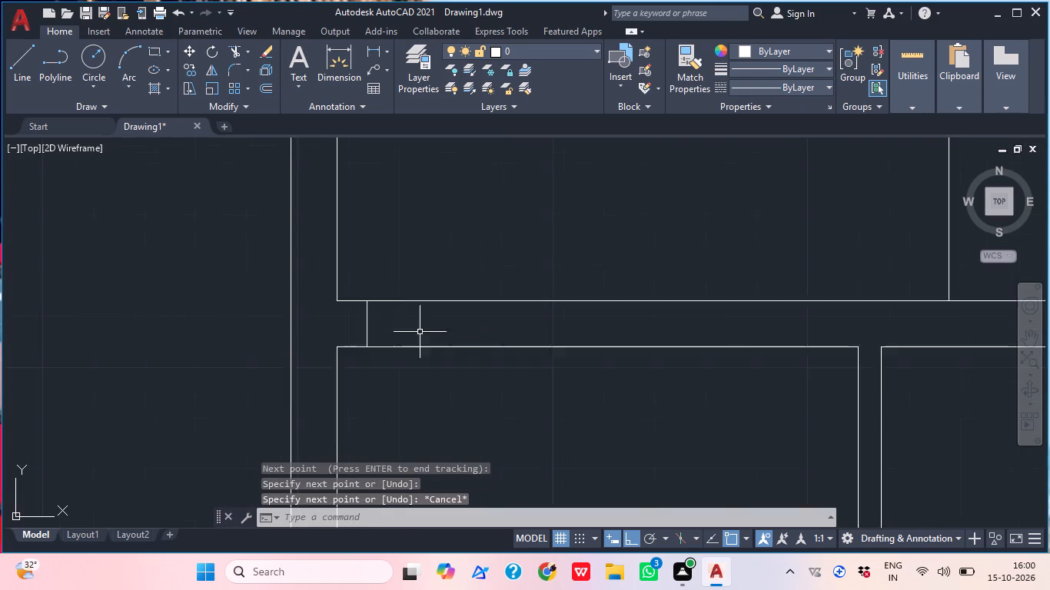
# Offset the jamb line 2'6" to the right within the wall below the top-left room.
pyautogui.press('o')
pyautogui.press('space')
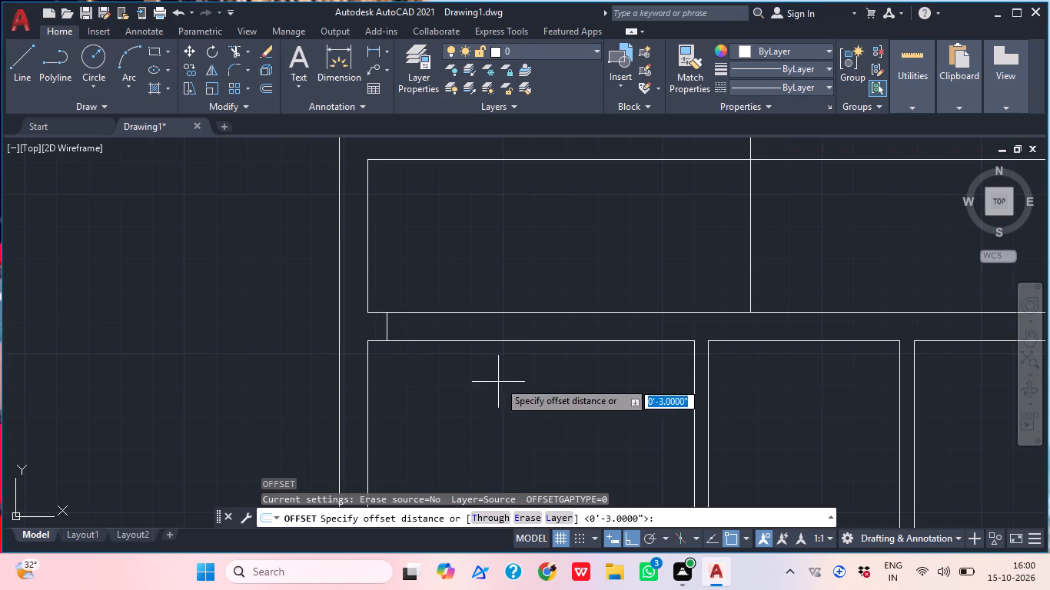
pyautogui.moveTo(500, 380); pyautogui.dragTo(474, 426, button='middle')
pyautogui.write('o')
pyautogui.press('space')
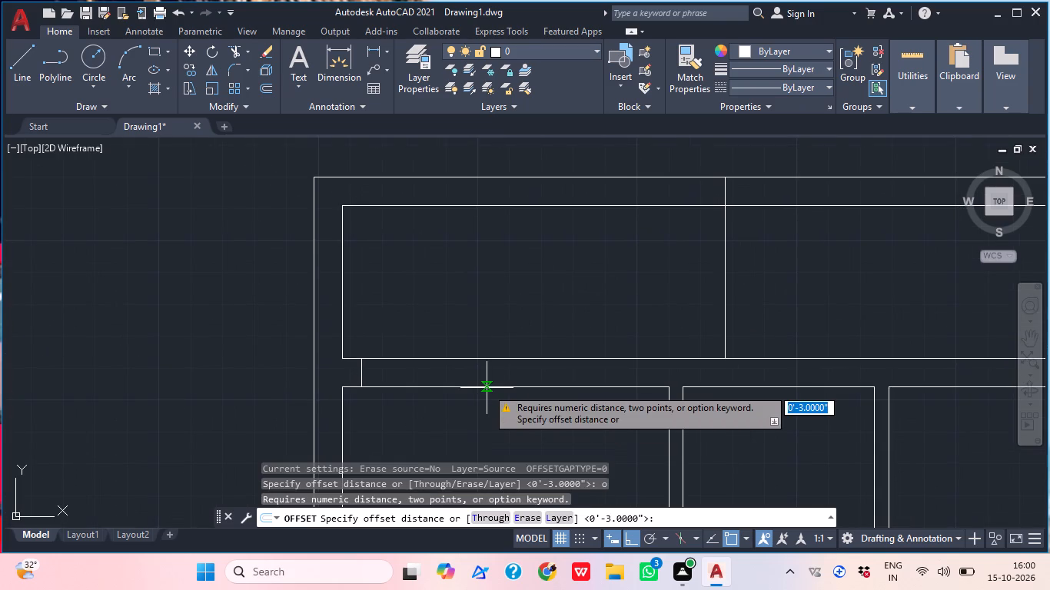
pyautogui.press('Escape')
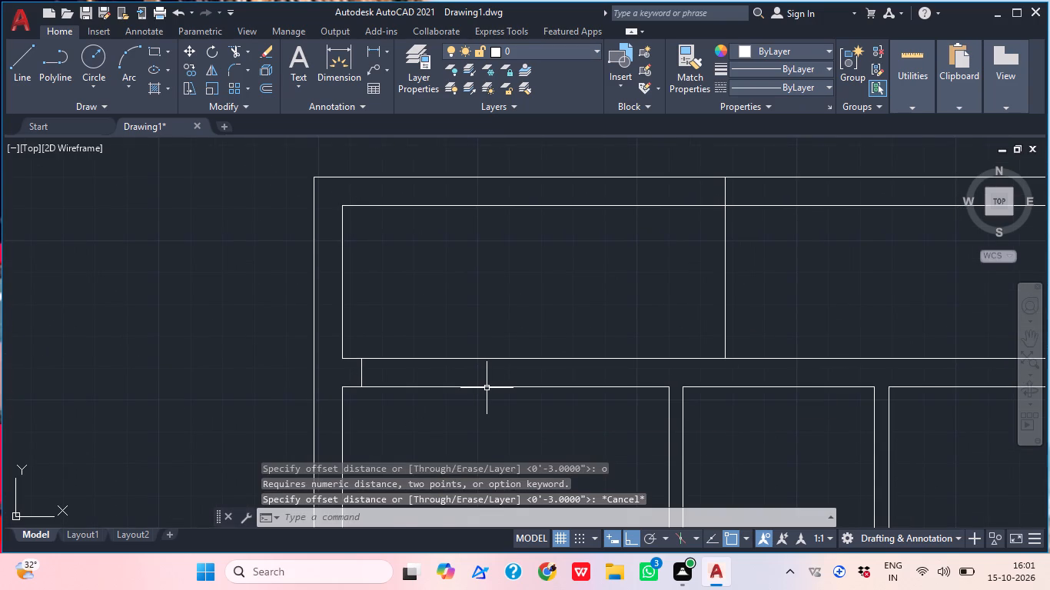
pyautogui.write('o')
pyautogui.press('space')
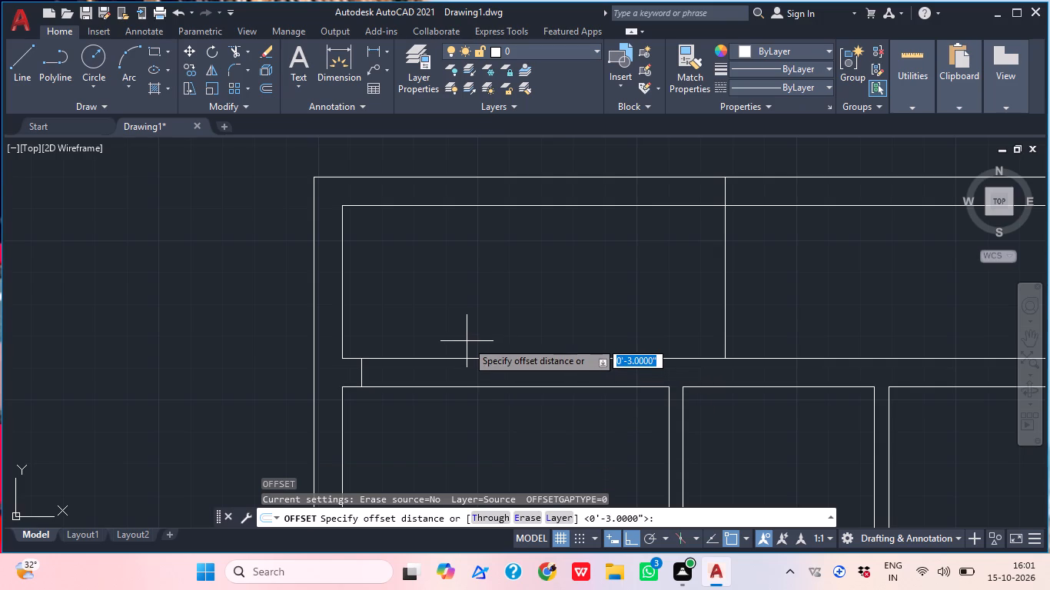
pyautogui.write('2\'6"')
pyautogui.press('Return')
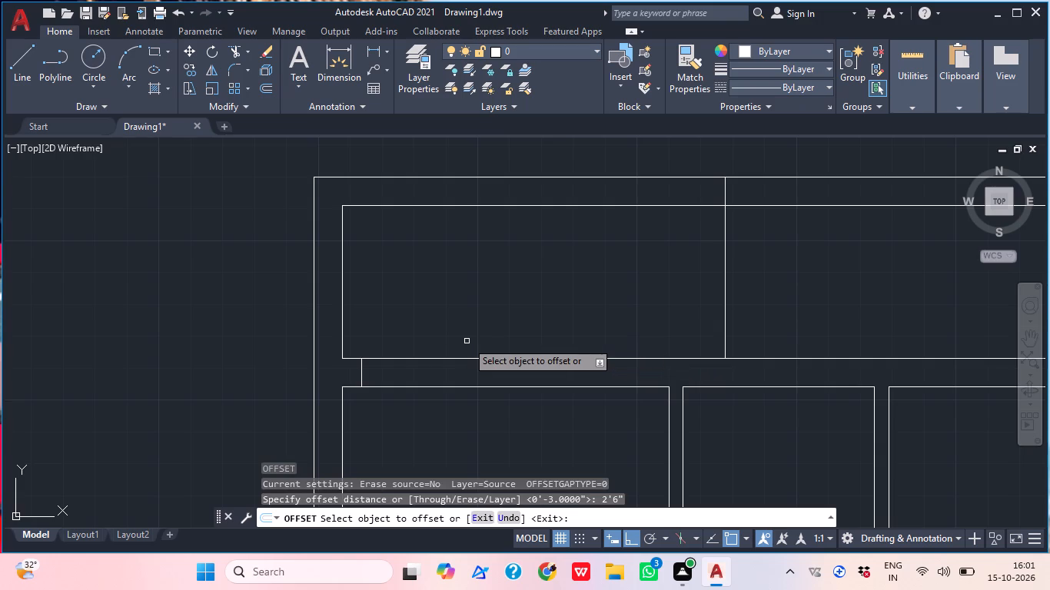
pyautogui.click(361, 370)
pyautogui.click(454, 384)
pyautogui.moveTo(479, 428); pyautogui.dragTo(489, 409, button='middle')
pyautogui.press('Escape')
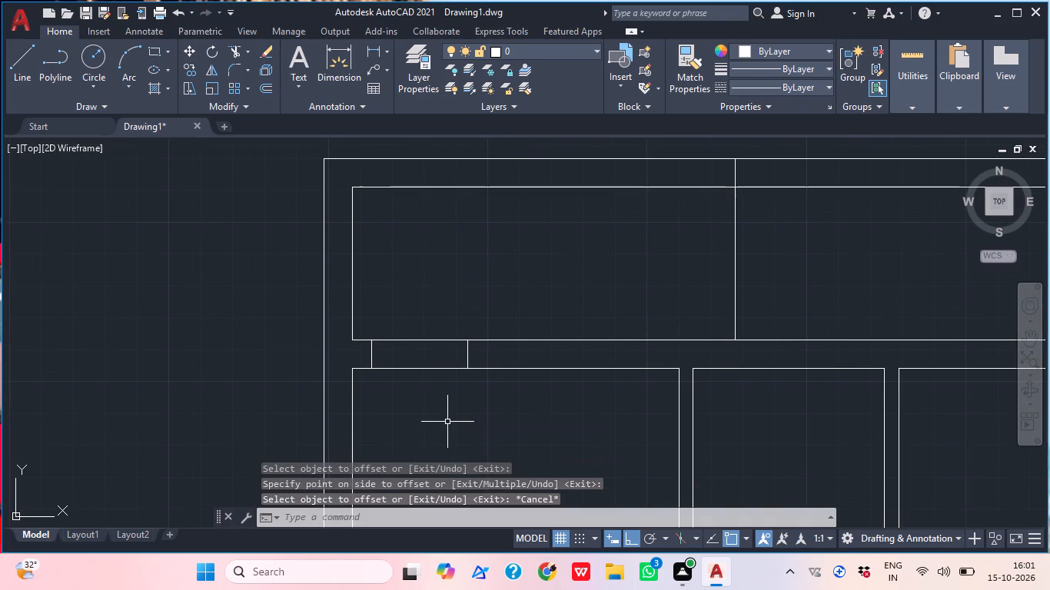
# Trim both wall faces between the two jamb lines to open the doorway below the top-left room.
pyautogui.write('tr')
pyautogui.press('space')
pyautogui.moveTo(403, 390); pyautogui.dragTo(407, 375)
pyautogui.click(430, 324)
pyautogui.press('Escape')
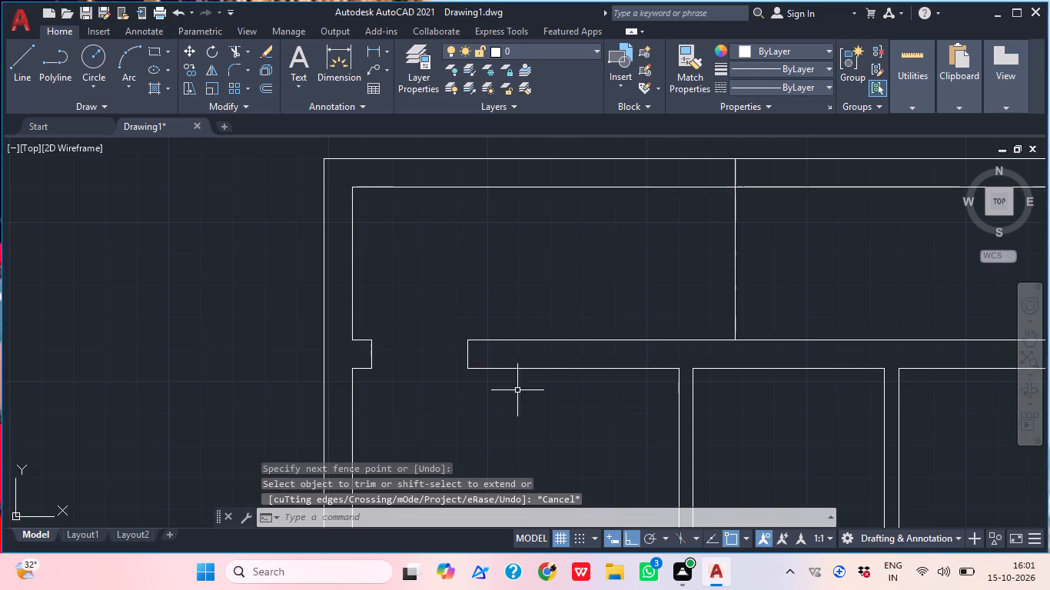
# Draw a jamb line across the horizontal partition at the bottom of the left room, between its two faces.
pyautogui.moveTo(517, 396); pyautogui.dragTo(452, 369, button='middle')
pyautogui.moveTo(501, 410); pyautogui.dragTo(470, 370, button='middle')
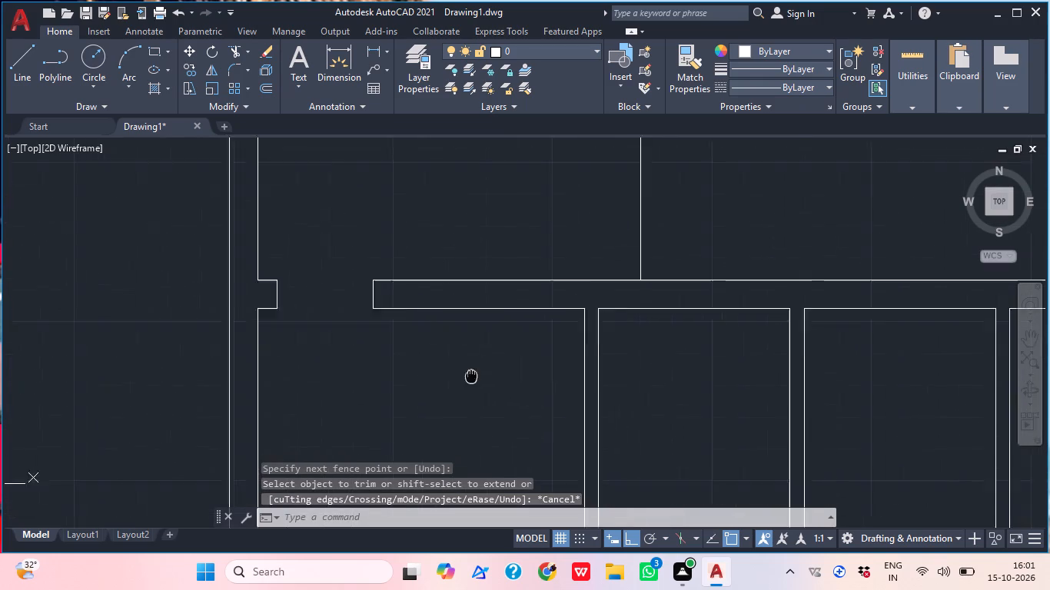
pyautogui.moveTo(470, 370); pyautogui.dragTo(467, 315, button='middle')
pyautogui.scroll(-1, 468, 303)
pyautogui.scroll(1, 499, 408)
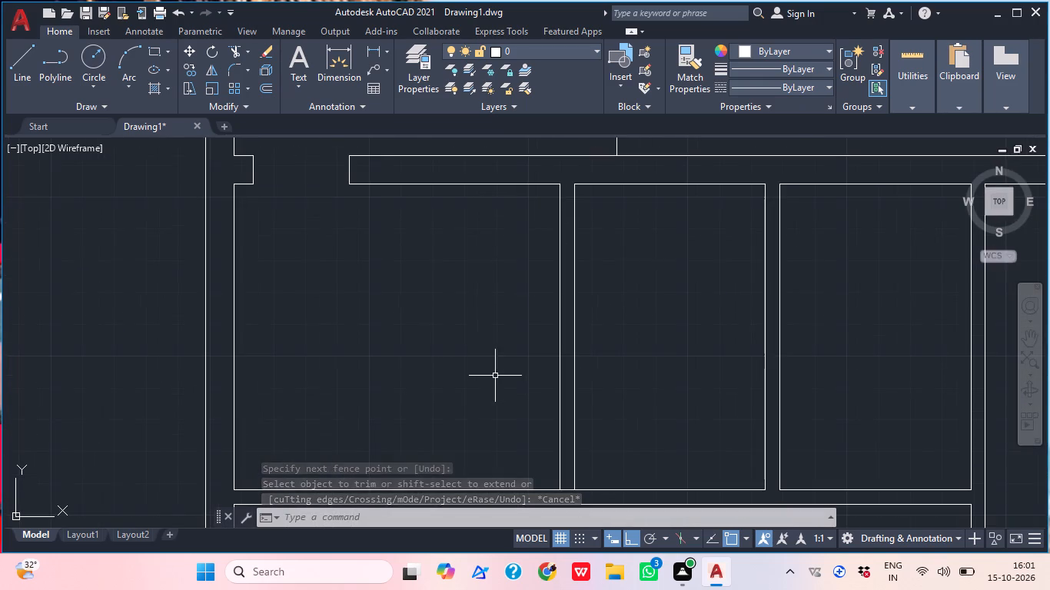
pyautogui.moveTo(490, 403); pyautogui.dragTo(495, 326, button='middle')
pyautogui.write('l')
pyautogui.press('space')
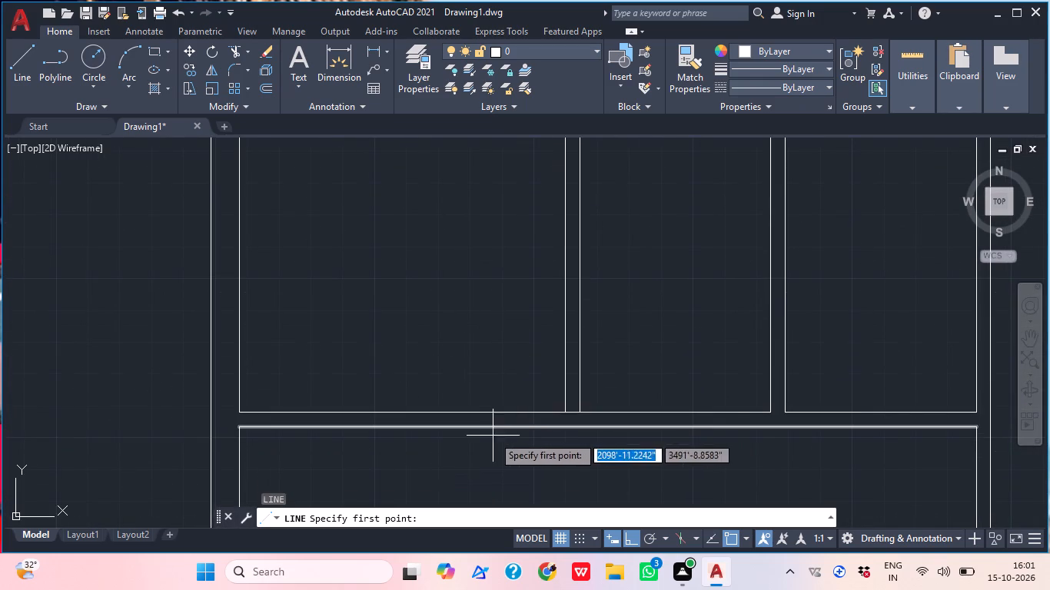
pyautogui.scroll(2, 480, 422)
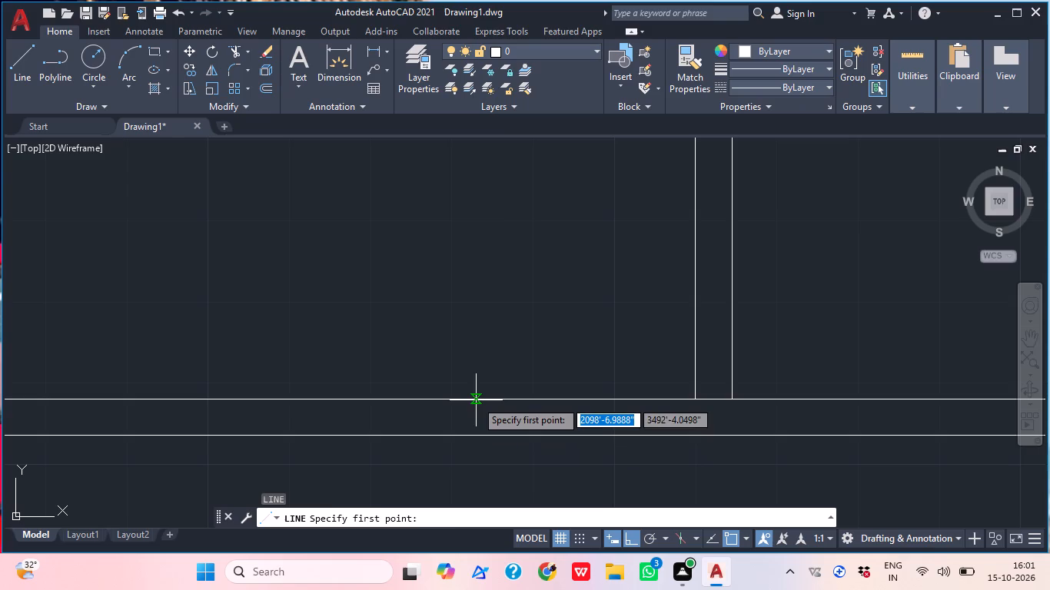
pyautogui.click(476, 400)
pyautogui.click(476, 434)
pyautogui.moveTo(518, 378); pyautogui.dragTo(577, 326, button='middle')
pyautogui.press('Escape')
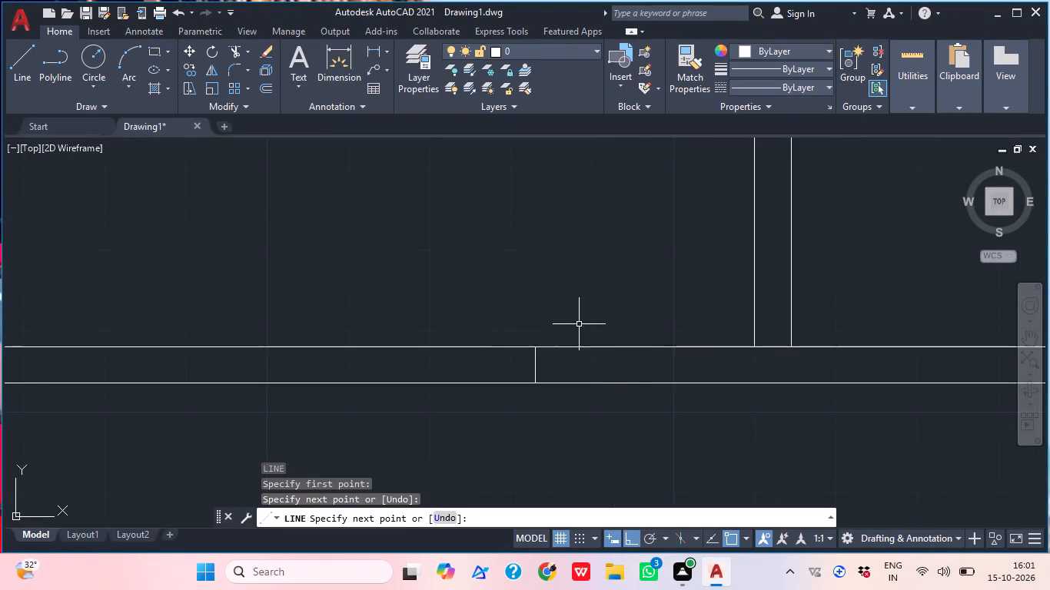
# Offset the new jamb line 2'6" to the left along the left room's bottom partition.
pyautogui.moveTo(556, 356); pyautogui.dragTo(602, 396, button='middle')
pyautogui.press('o')
pyautogui.press('space')
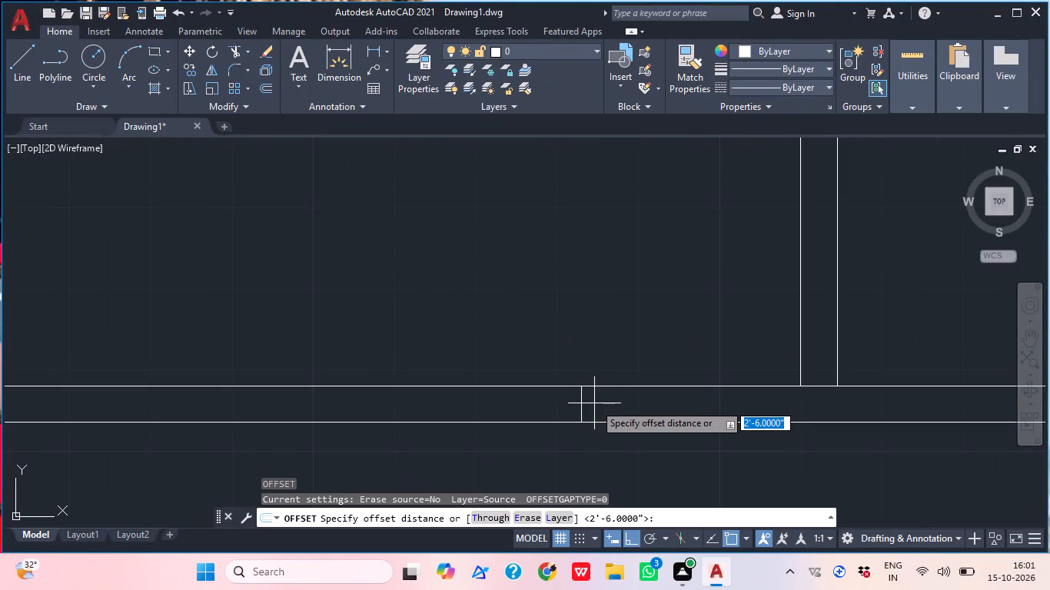
pyautogui.press('Return')
pyautogui.click(581, 403)
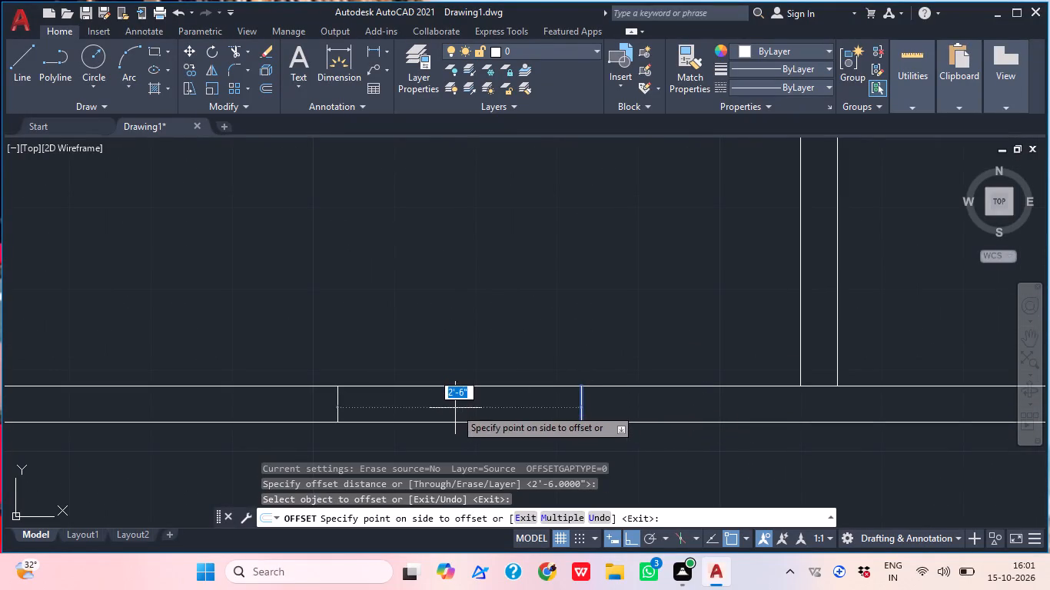
pyautogui.click(457, 409)
pyautogui.moveTo(478, 419); pyautogui.dragTo(543, 393, button='middle')
pyautogui.press('Escape')
# Trim both partition faces between the two jamb lines to open the doorway at the bottom of the left room.
pyautogui.press('t')
pyautogui.press('r')
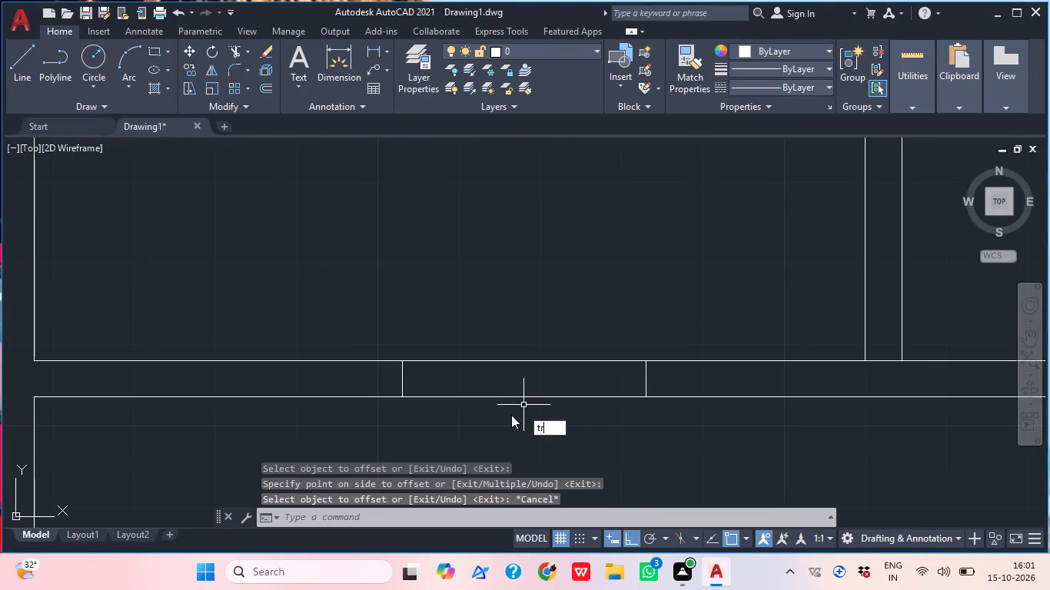
pyautogui.press('space')
pyautogui.click(504, 416)
pyautogui.click(493, 340)
pyautogui.scroll(-2, 503, 342)
pyautogui.press('Escape')
pyautogui.moveTo(552, 364); pyautogui.dragTo(520, 366, button='middle')
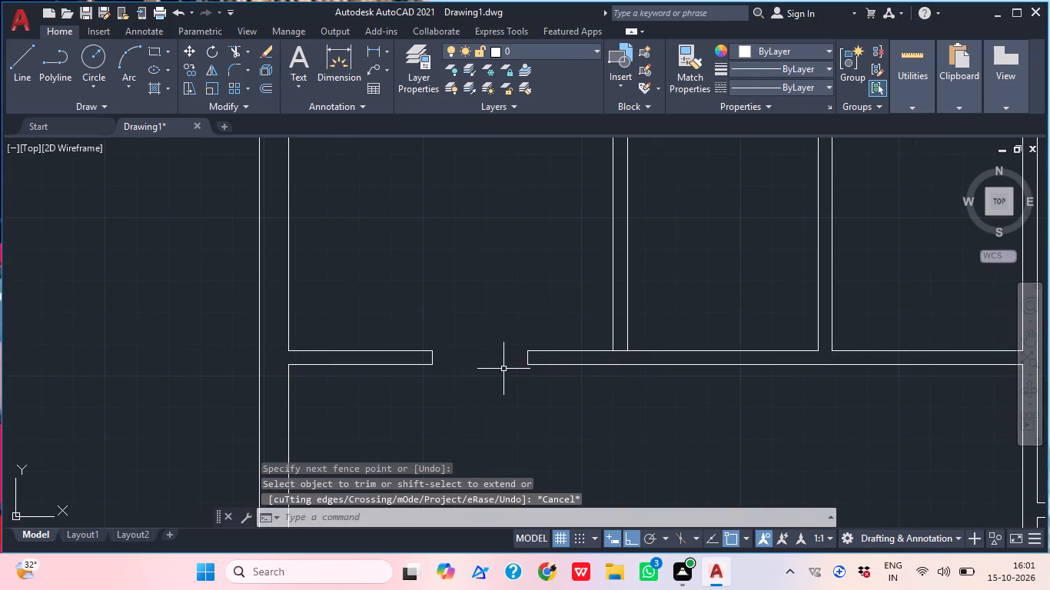
# Review the primary units of the ISO-25 dimension style and set that style current.
pyautogui.press('d')
pyautogui.press('space')
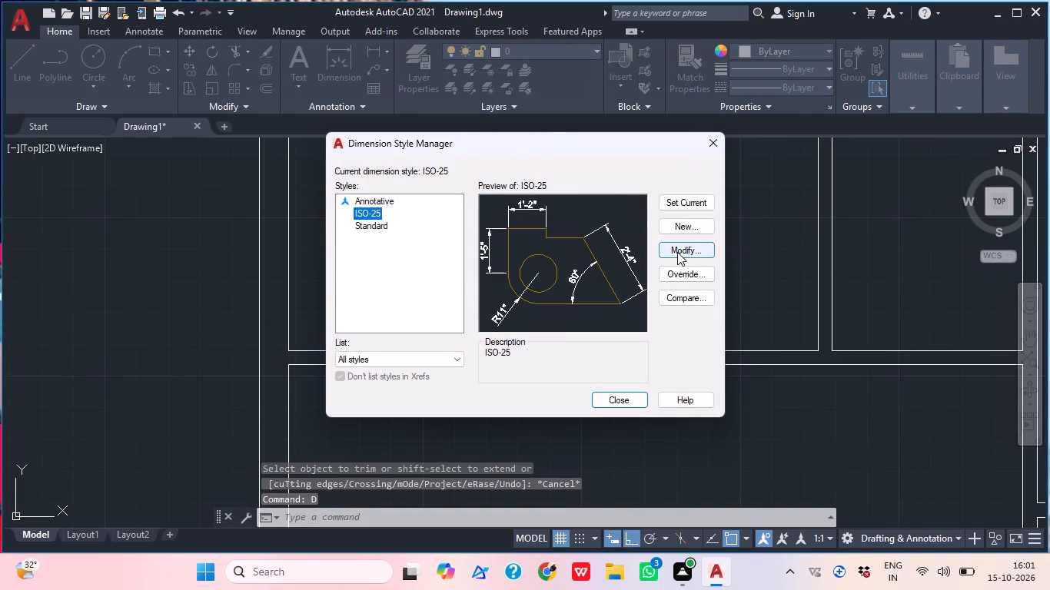
pyautogui.click(676, 252)
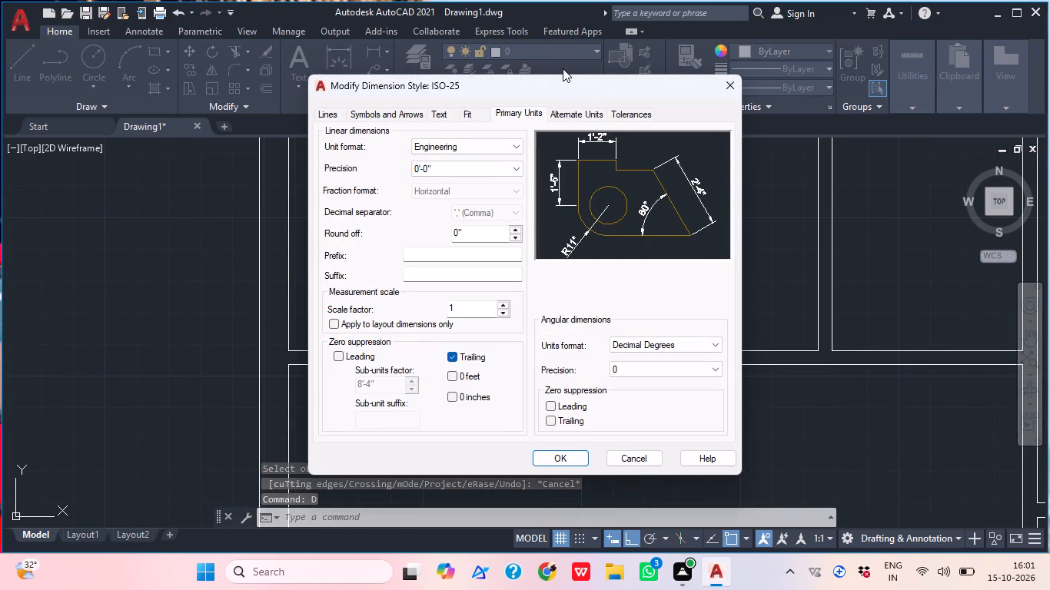
pyautogui.click(571, 454)
pyautogui.click(676, 199)
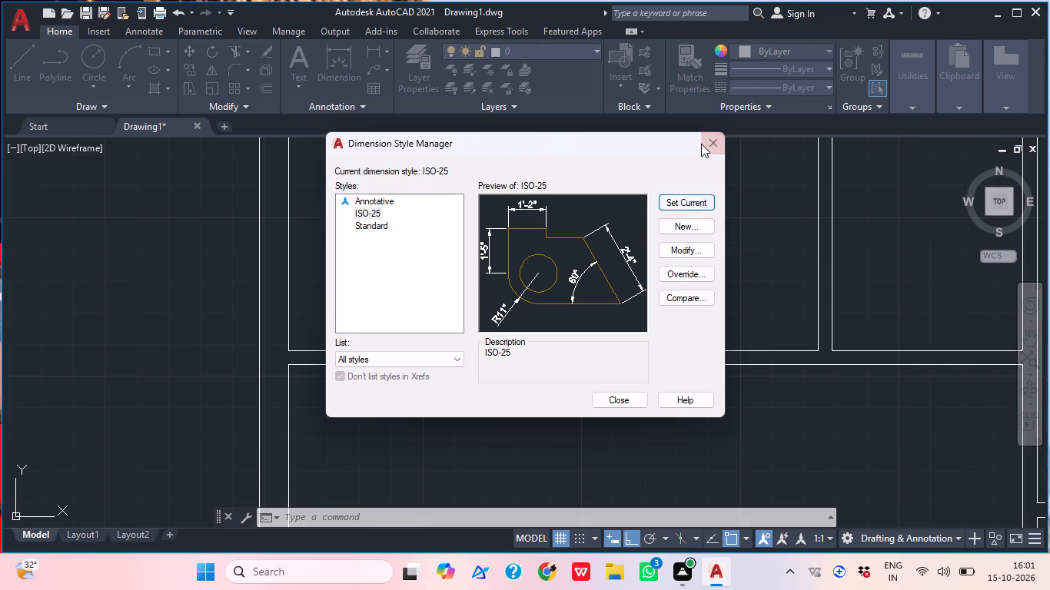
pyautogui.click(706, 137)
# Set the drawing units' length precision to 0'-0".
pyautogui.moveTo(681, 187); pyautogui.dragTo(623, 270, button='middle')
pyautogui.press('u')
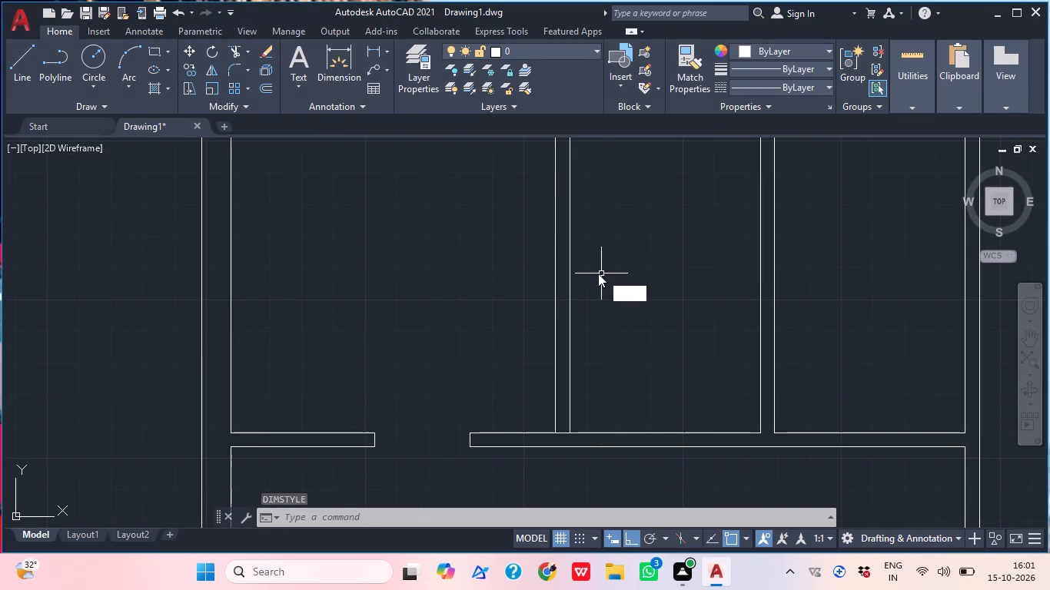
pyautogui.write('n')
pyautogui.press('space')
pyautogui.click(492, 207)
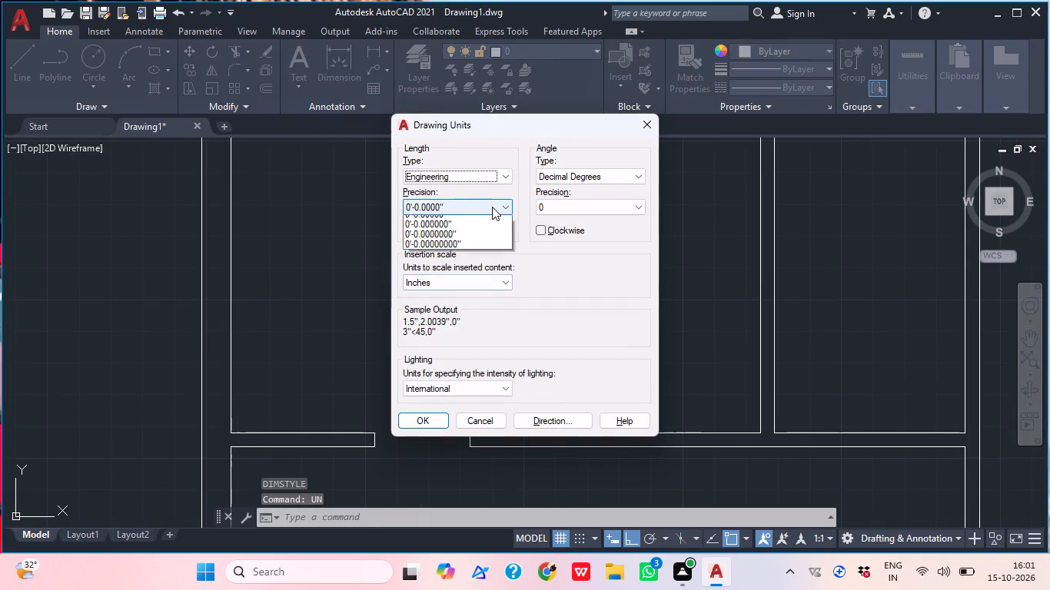
pyautogui.click(467, 219)
pyautogui.click(420, 420)
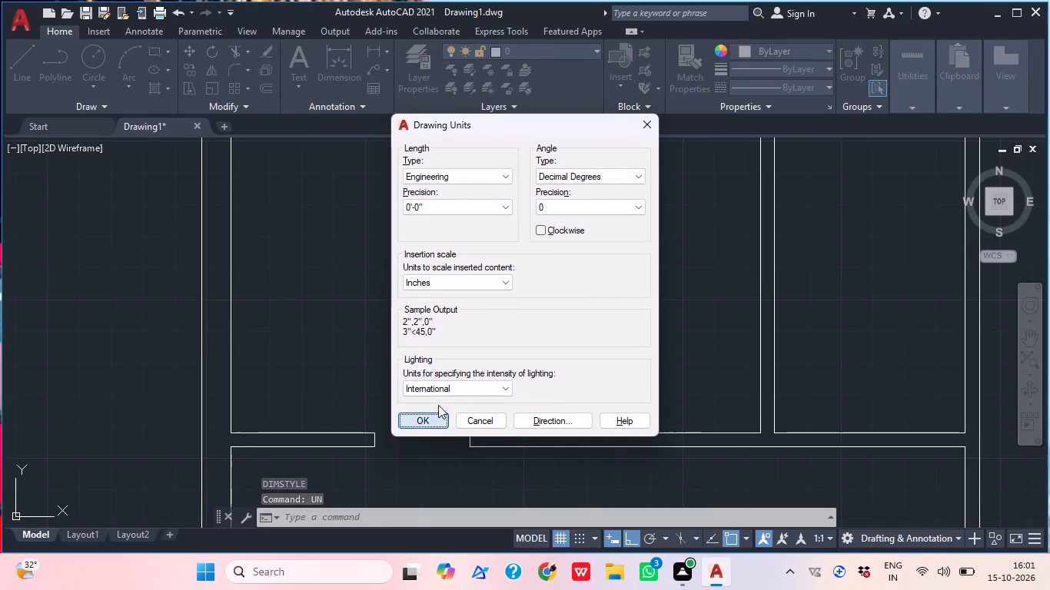
# Draw a jamb line across the second room's bottom partition, starting 6" from the room's lower-left inner corner.
pyautogui.scroll(-2, 589, 321)
pyautogui.moveTo(597, 351); pyautogui.dragTo(515, 366, button='middle')
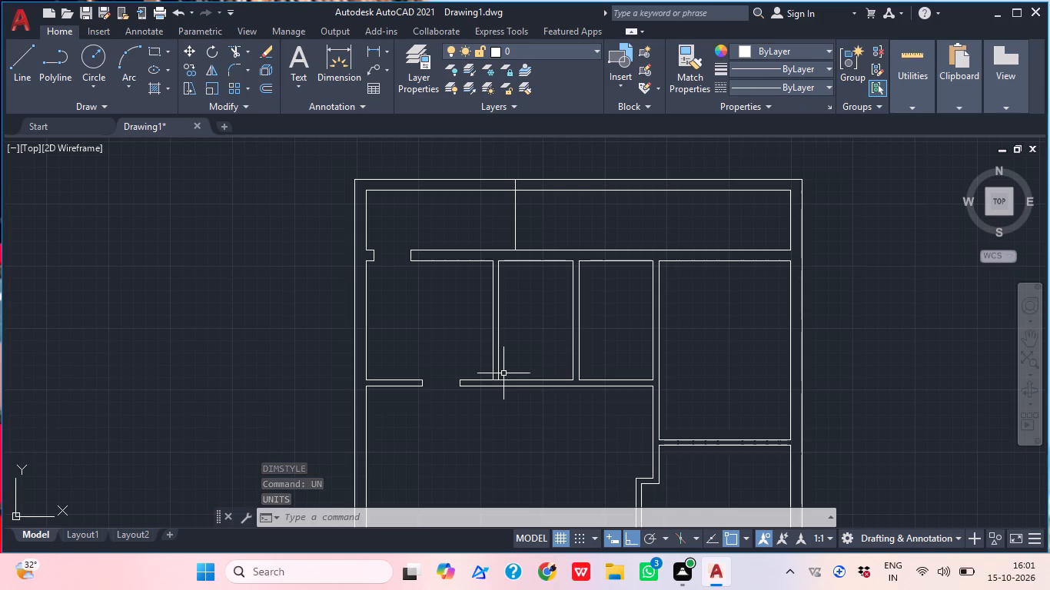
pyautogui.write('l tk')
pyautogui.press('space')
pyautogui.scroll(2, 497, 383)
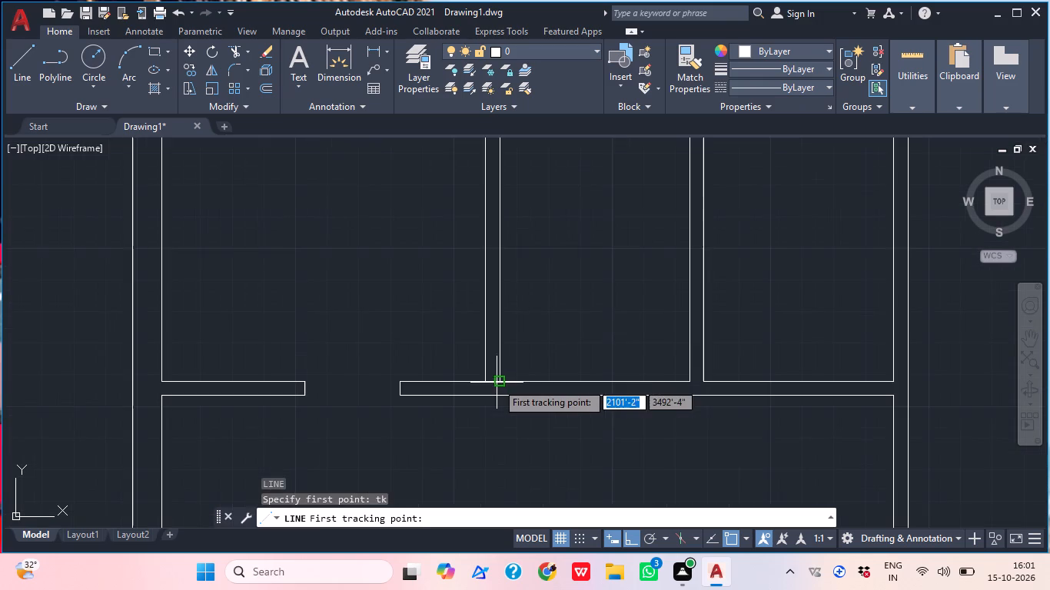
pyautogui.click(499, 383)
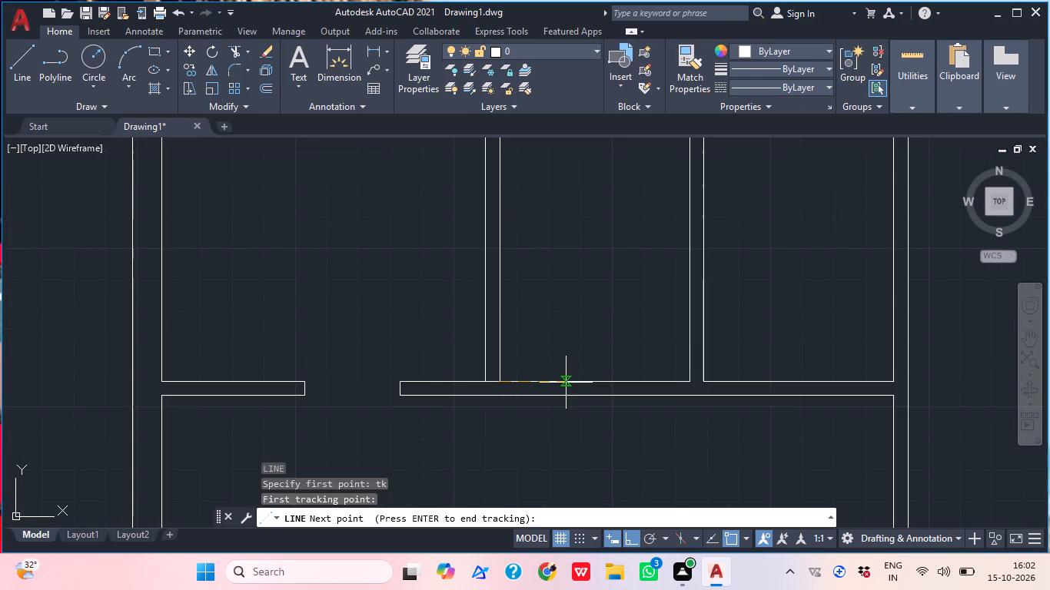
pyautogui.write('6"')
pyautogui.press('Return')
pyautogui.press('Return')
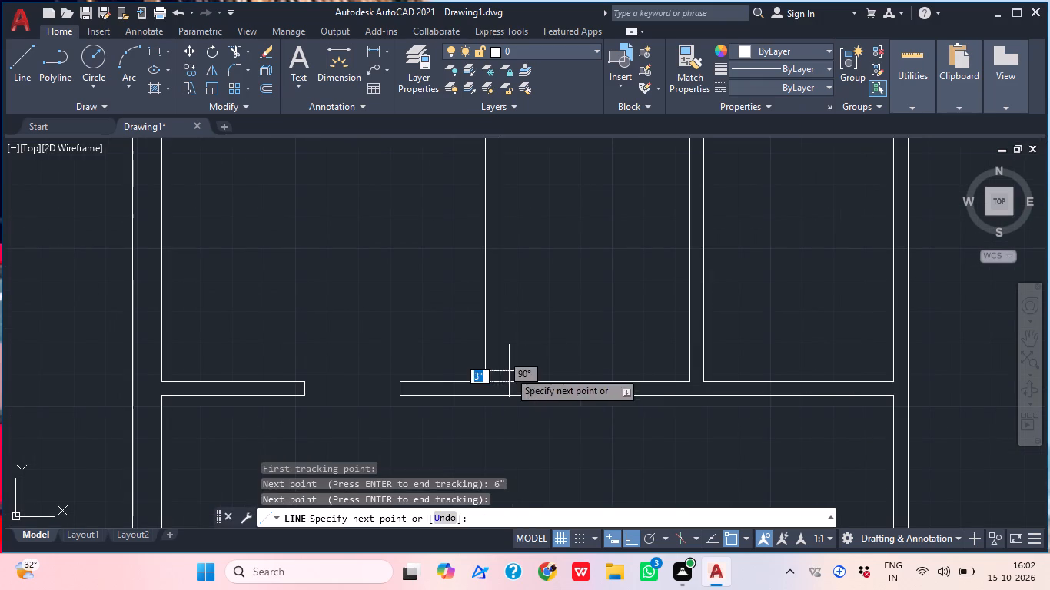
pyautogui.scroll(2, 461, 276)
pyautogui.moveTo(543, 397); pyautogui.dragTo(574, 138, button='middle')
pyautogui.scroll(2, 615, 324)
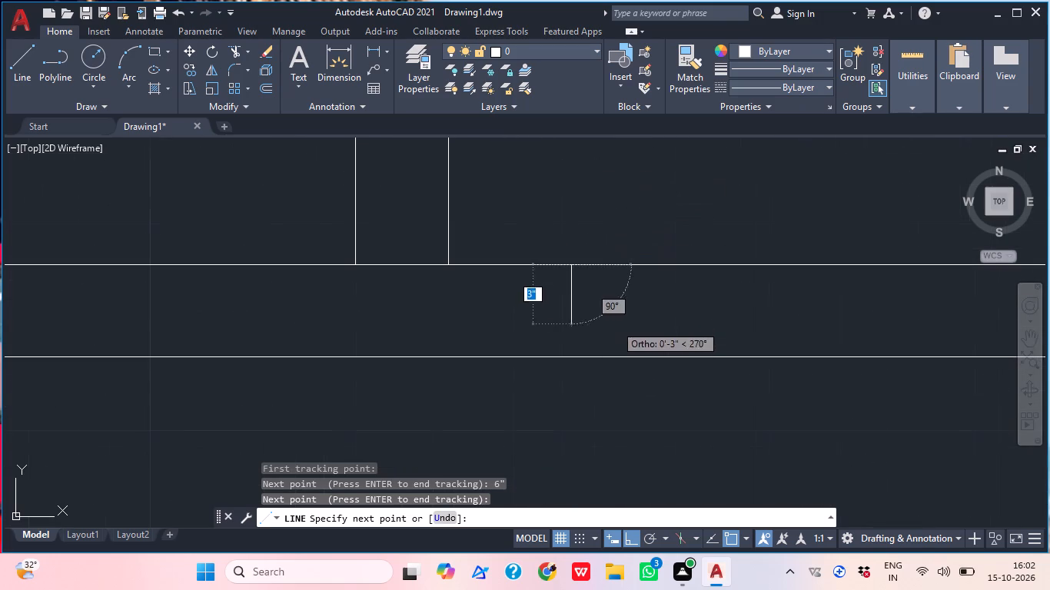
pyautogui.click(573, 359)
pyautogui.scroll(-2, 623, 327)
pyautogui.moveTo(661, 343); pyautogui.dragTo(527, 365, button='middle')
pyautogui.press('Escape')
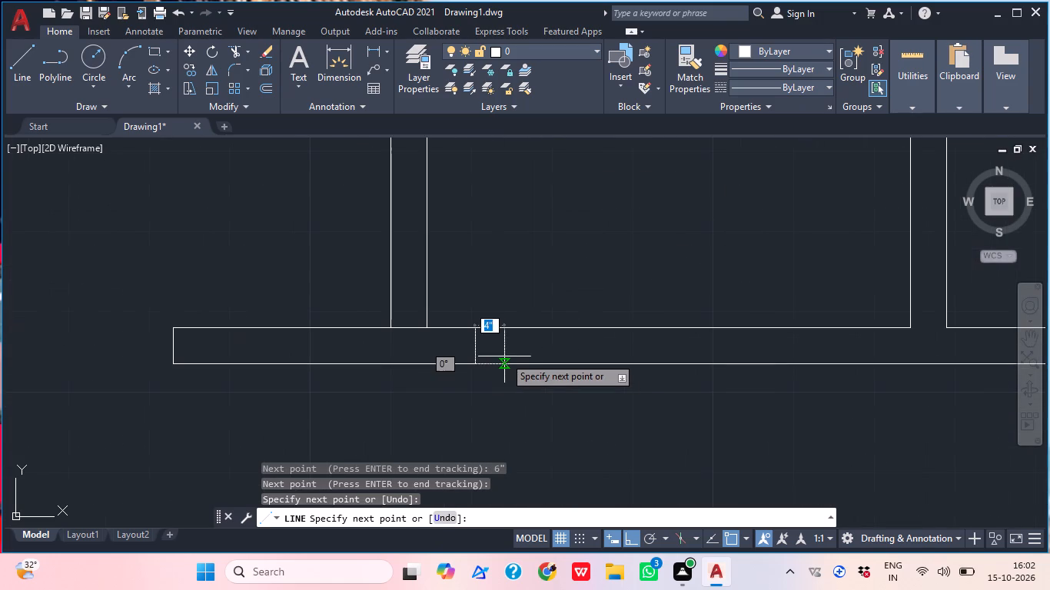
# Offset the second room's jamb line 2'6" to the right along the bottom partition.
pyautogui.write('o')
pyautogui.press('space')
pyautogui.press('Escape')
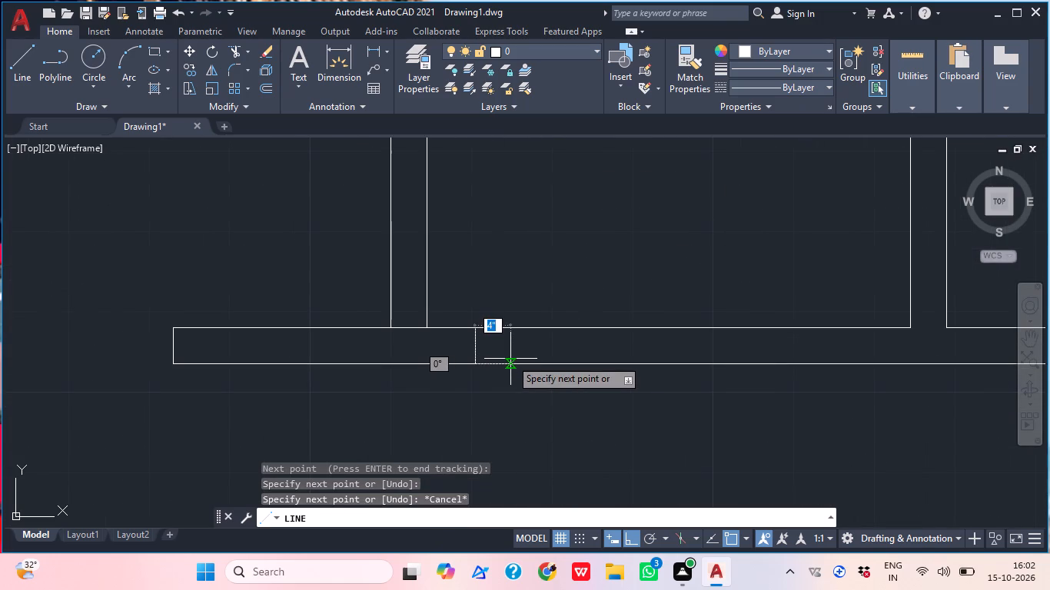
pyautogui.press('Escape')
pyautogui.write('o')
pyautogui.press('space')
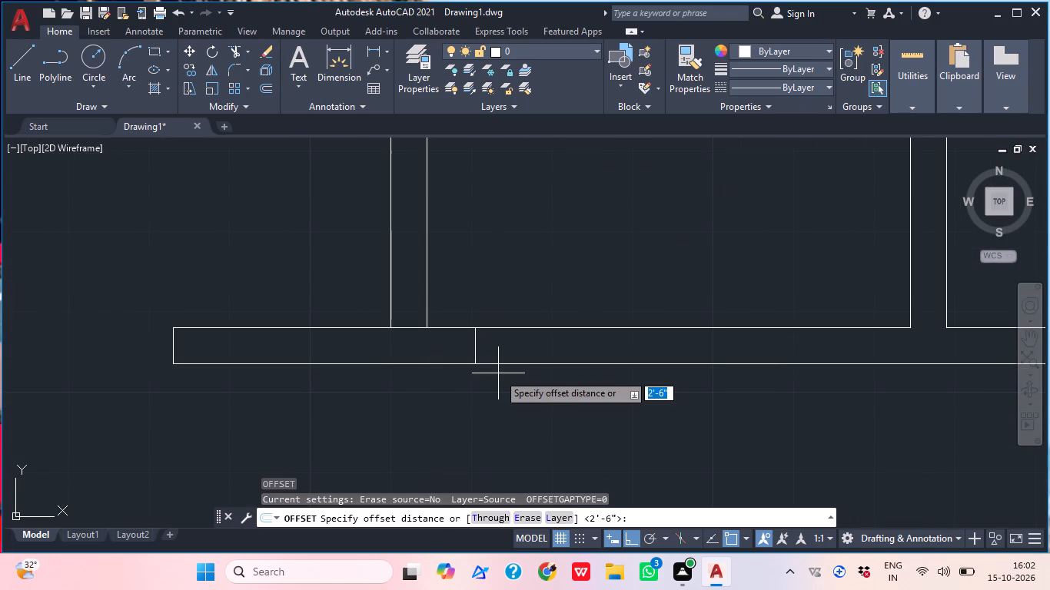
pyautogui.press('space')
pyautogui.click(474, 345)
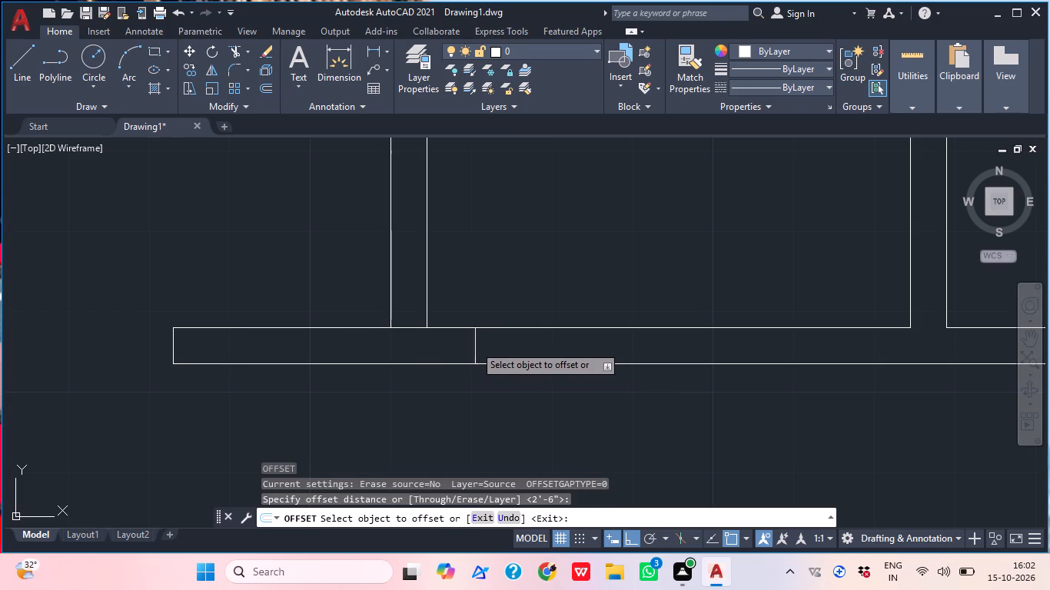
pyautogui.click(550, 356)
pyautogui.moveTo(576, 362); pyautogui.dragTo(580, 373, button='middle')
pyautogui.press('Escape')
# Trim both bottom partition lines between the second room's jamb lines to cut its 2'6" door opening.
pyautogui.press('t')
pyautogui.write('r')
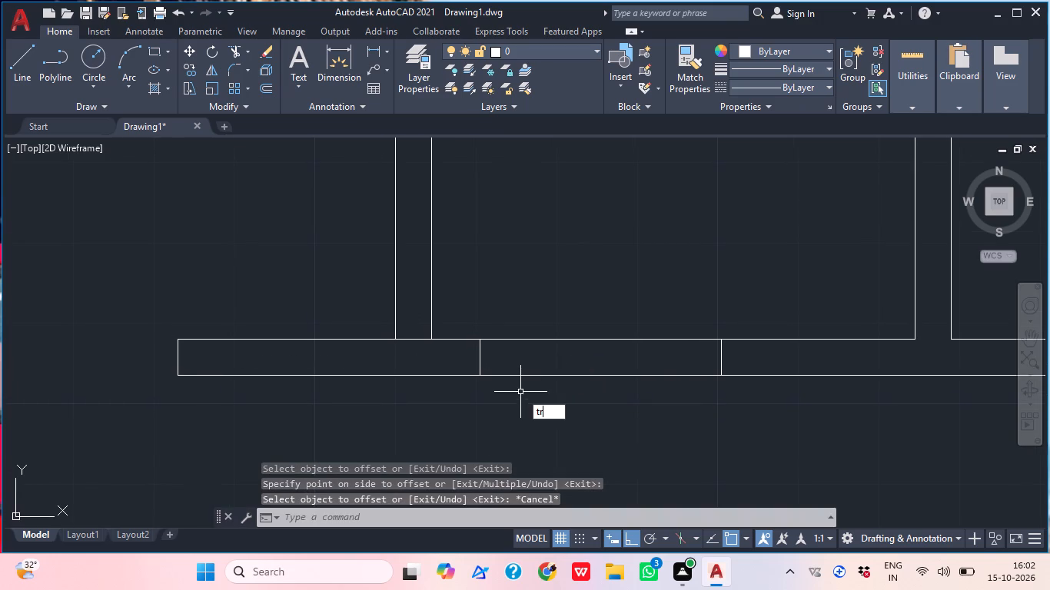
pyautogui.press('space')
pyautogui.click(519, 391)
pyautogui.click(551, 335)
pyautogui.click(420, 333)
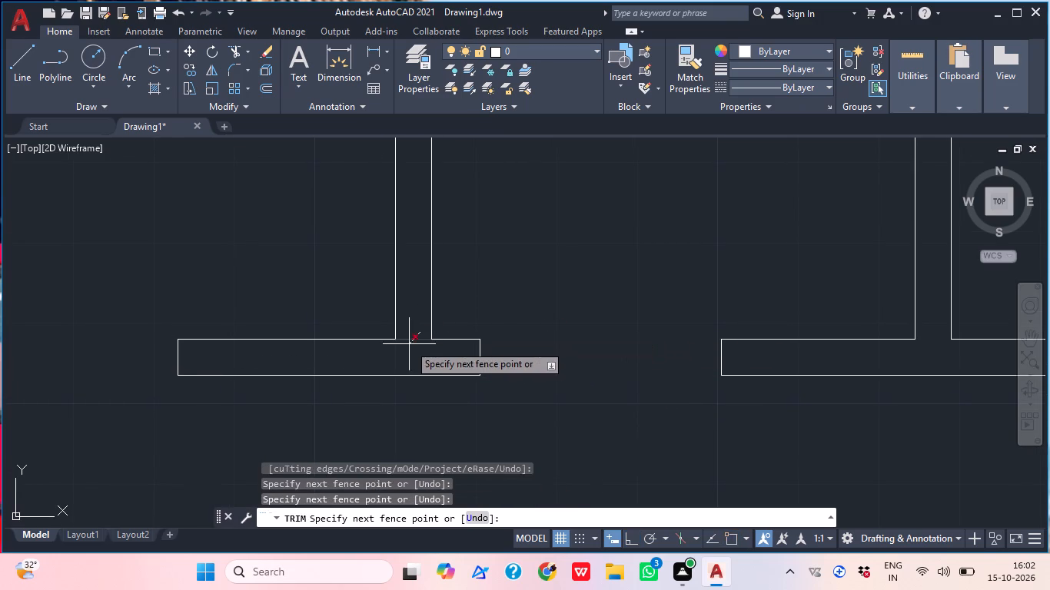
pyautogui.click(409, 344)
pyautogui.scroll(-2, 426, 344)
pyautogui.moveTo(515, 373); pyautogui.dragTo(445, 353, button='middle')
pyautogui.press('Escape')
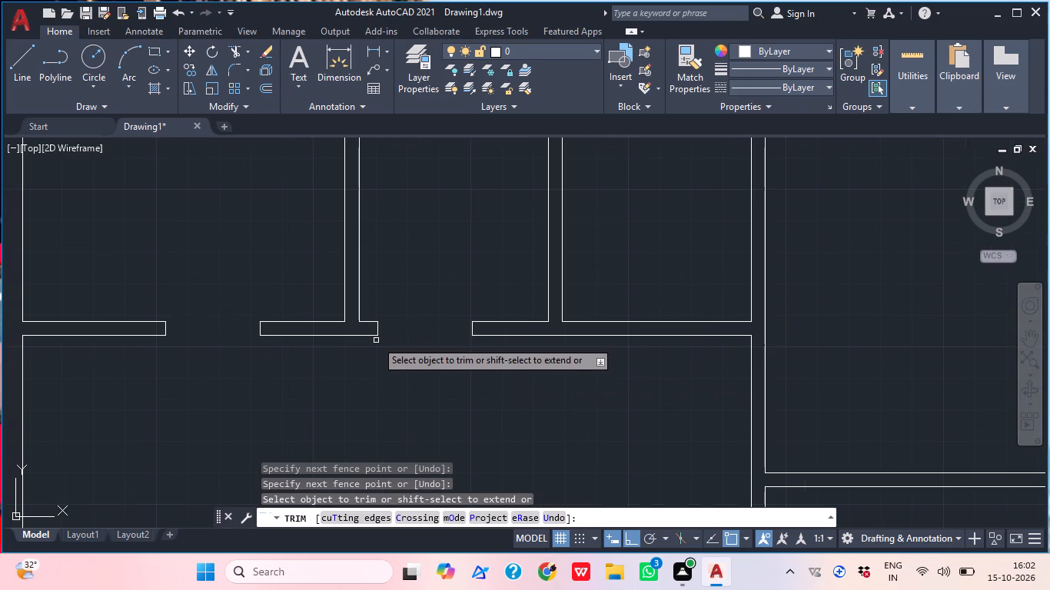
# Draw a jamb line across the third room's bottom partition, starting 6" left of the room's lower-right inner corner.
pyautogui.scroll(1, 460, 316)
pyautogui.moveTo(507, 368); pyautogui.dragTo(361, 357, button='middle')
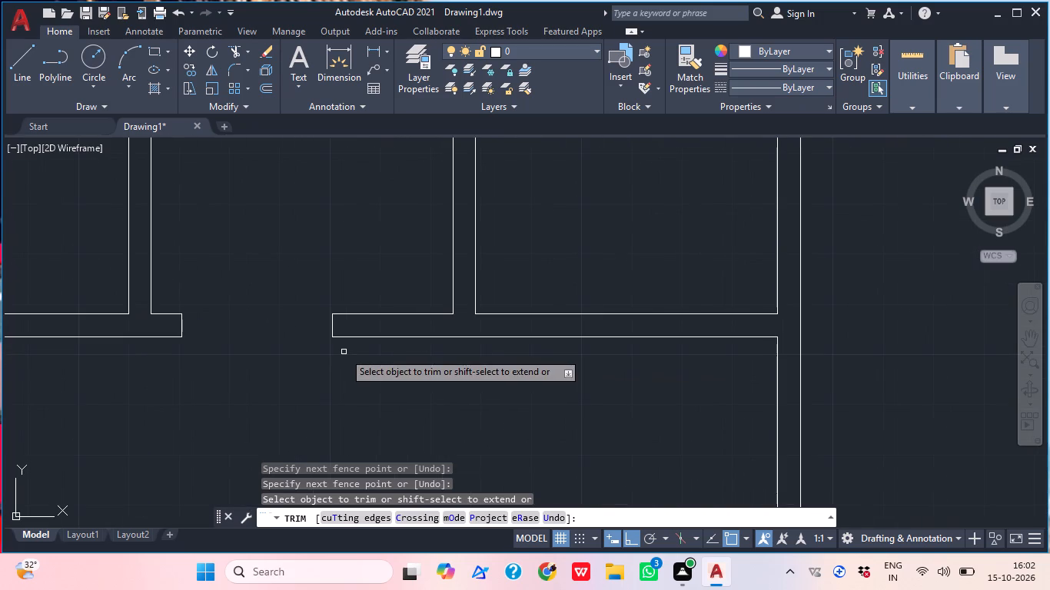
pyautogui.press('Escape')
pyautogui.press('l')
pyautogui.press('space')
pyautogui.write('tk')
pyautogui.press('space')
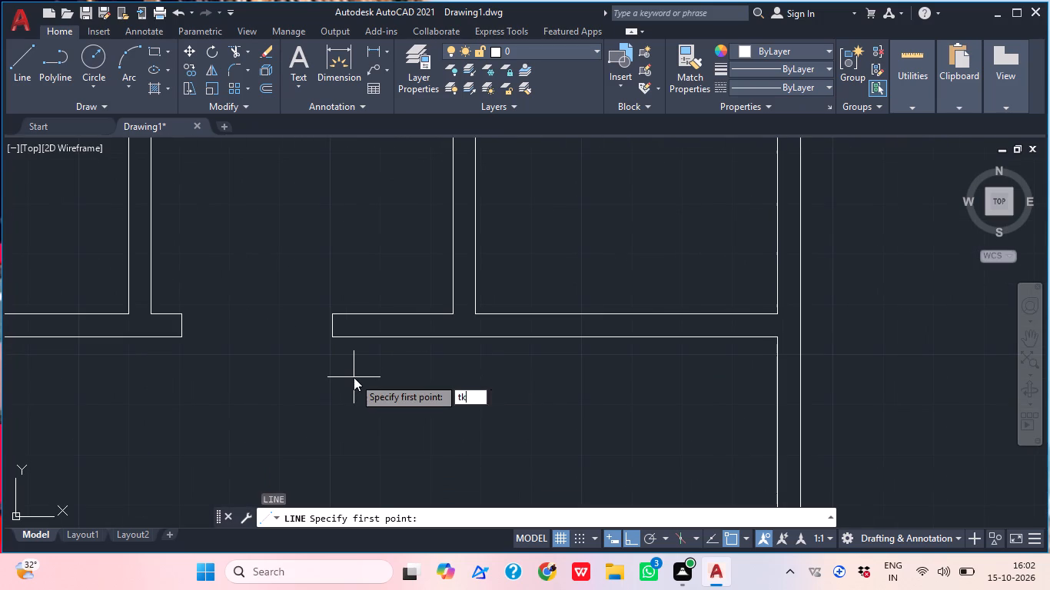
pyautogui.click(775, 316)
pyautogui.press('9')
pyautogui.press('BackSpace')
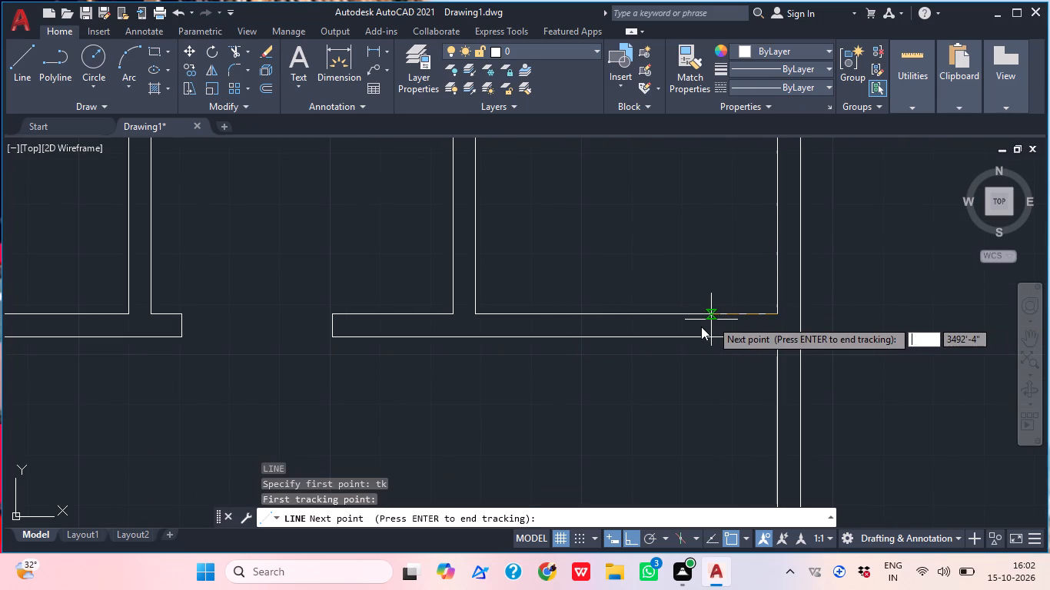
pyautogui.press('8')
pyautogui.press('BackSpace')
pyautogui.press('6')
pyautogui.hotkey('shift', '"')
pyautogui.press('Return')
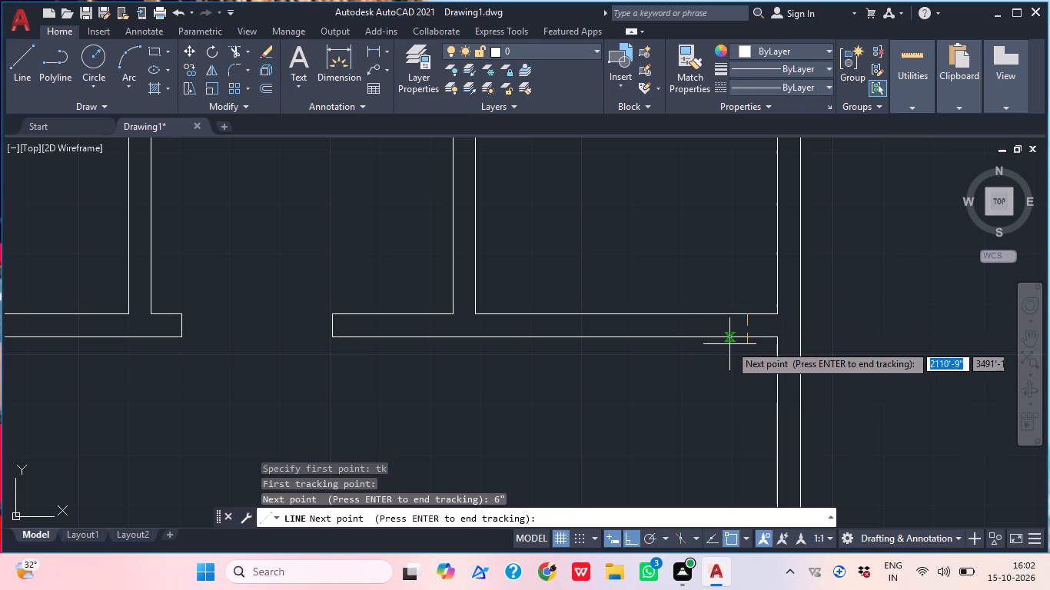
pyautogui.press('Return')
pyautogui.scroll(2, 761, 339)
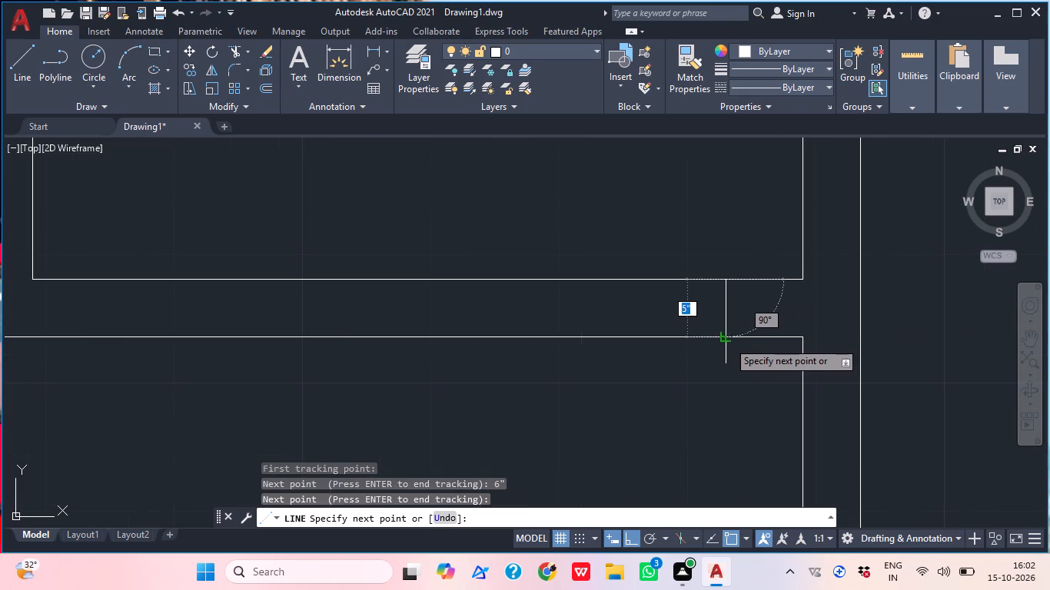
pyautogui.click(728, 341)
pyautogui.press('Escape')
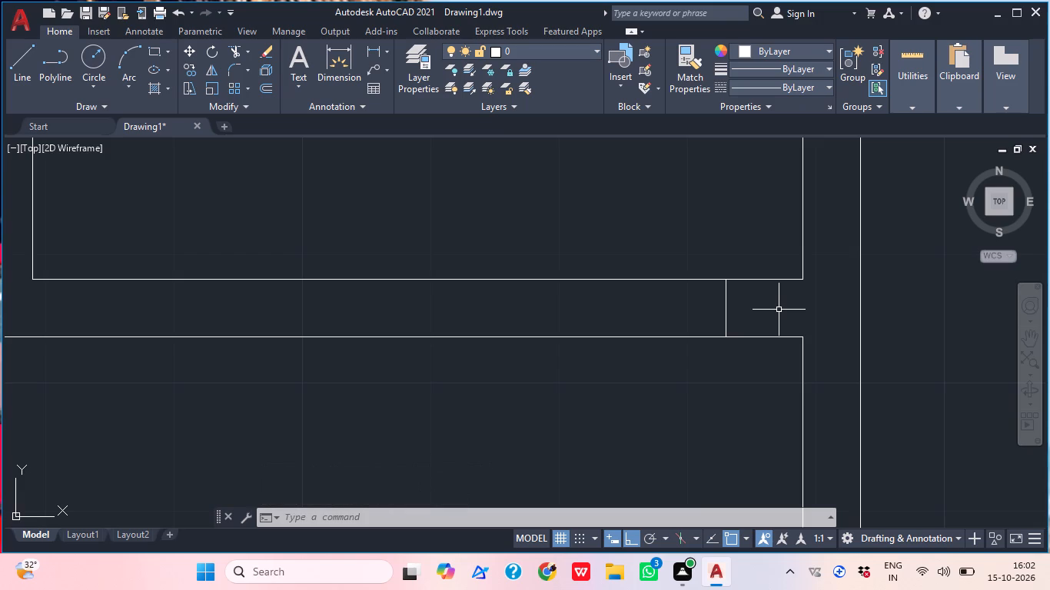
# Offset the third room's jamb line 2'6" to the left along the bottom partition.
pyautogui.moveTo(721, 399); pyautogui.dragTo(743, 411, button='middle')
pyautogui.press('Escape')
pyautogui.write('o')
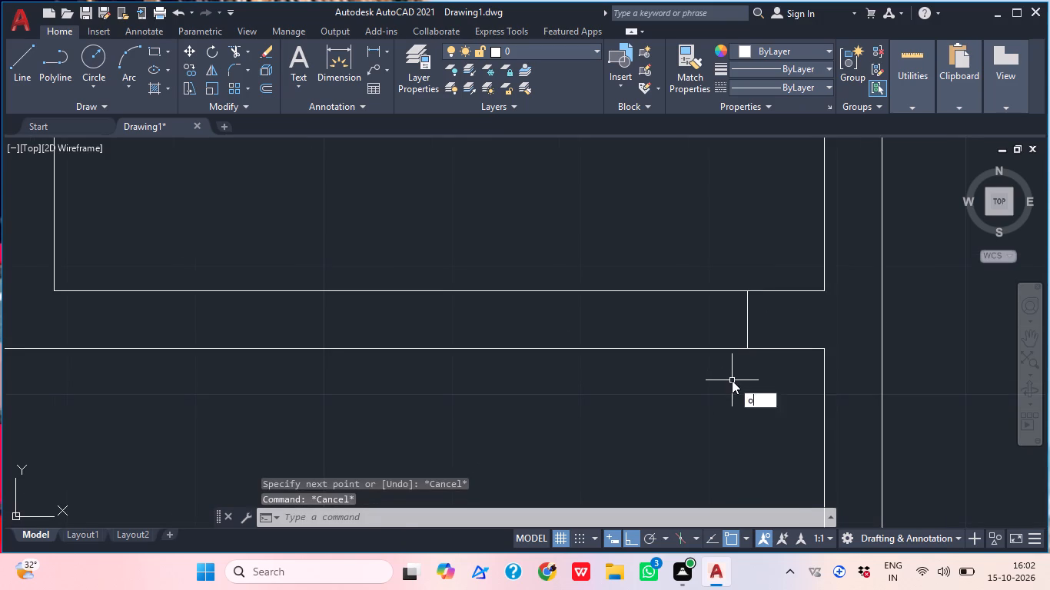
pyautogui.press('space')
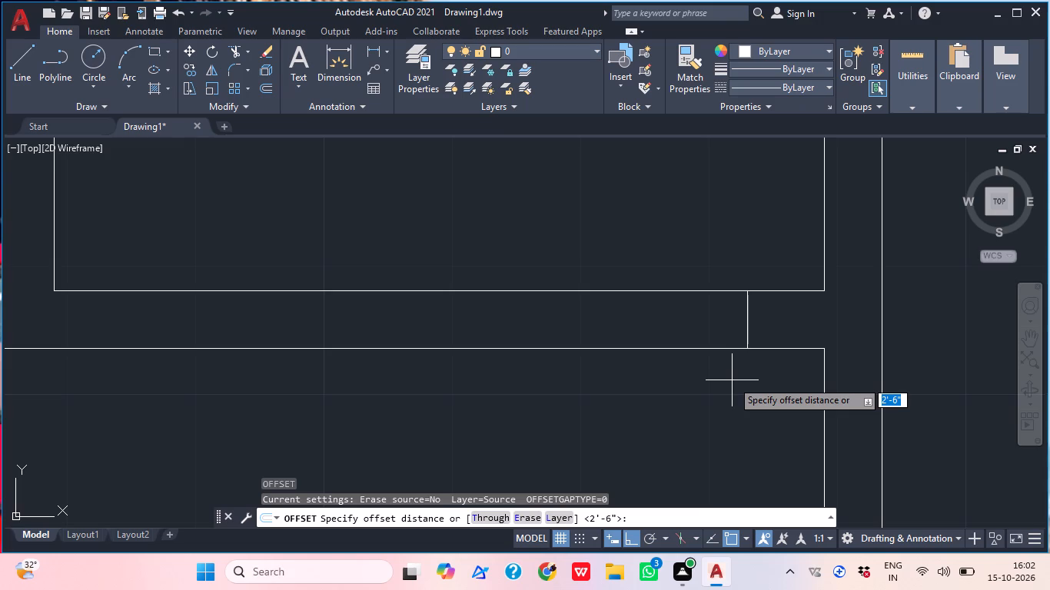
pyautogui.press('space')
pyautogui.scroll(-1, 782, 336)
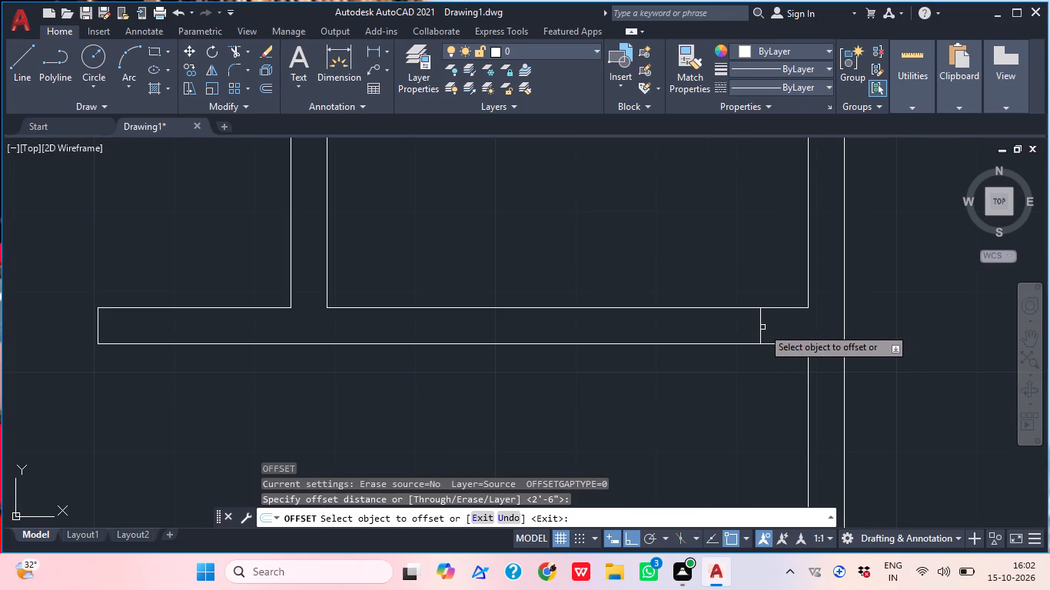
pyautogui.click(759, 326)
pyautogui.click(655, 335)
pyautogui.moveTo(686, 343); pyautogui.dragTo(729, 381, button='middle')
pyautogui.press('Escape')
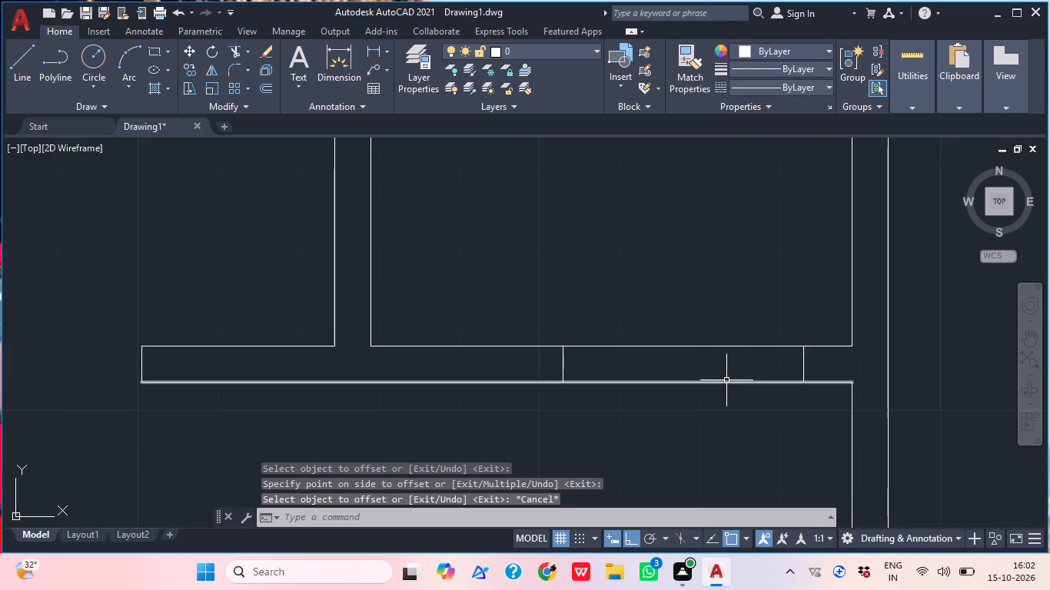
# Trim both bottom partition lines between the third room's jamb lines to open the doorway.
pyautogui.write('tr')
pyautogui.press('space')
pyautogui.moveTo(673, 395); pyautogui.dragTo(673, 384)
pyautogui.click(687, 314)
pyautogui.scroll(-3, 693, 313)
pyautogui.moveTo(707, 317); pyautogui.dragTo(711, 353, button='middle')
pyautogui.press('Escape')
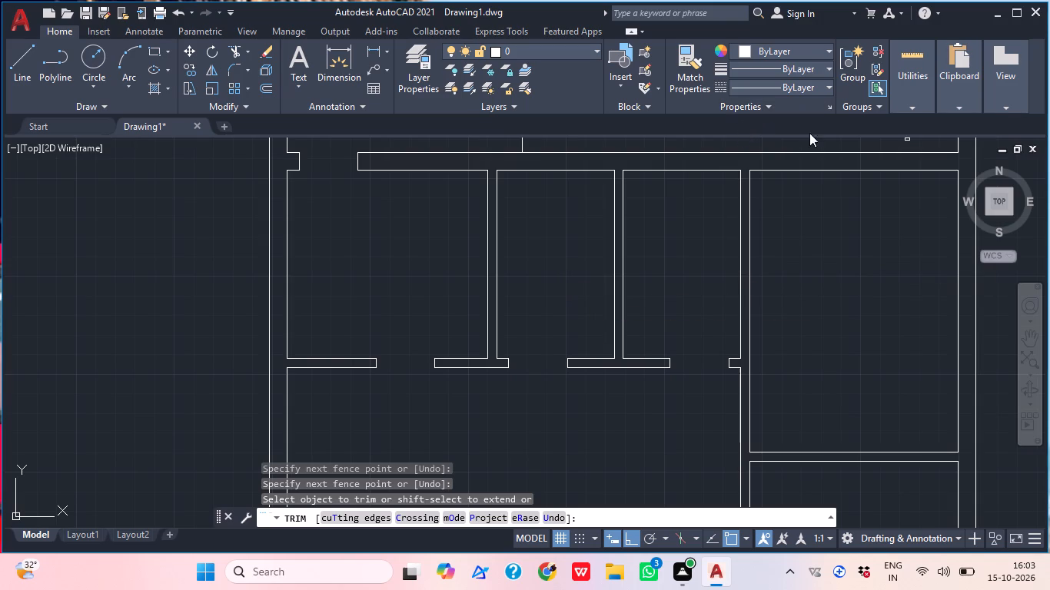
pyautogui.moveTo(880, 335); pyautogui.dragTo(817, 340, button='middle')
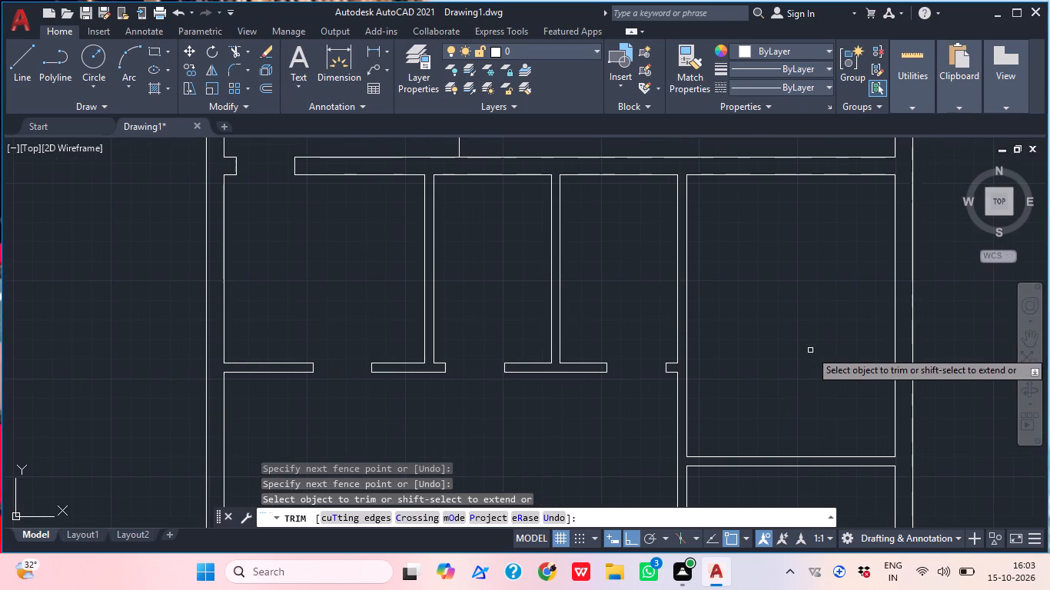
pyautogui.press('Escape')
# Draw a jamb line across the large right-hand room's left partition, starting 1' above the room's lower-left inner corner.
pyautogui.moveTo(795, 360); pyautogui.dragTo(758, 421, button='middle')
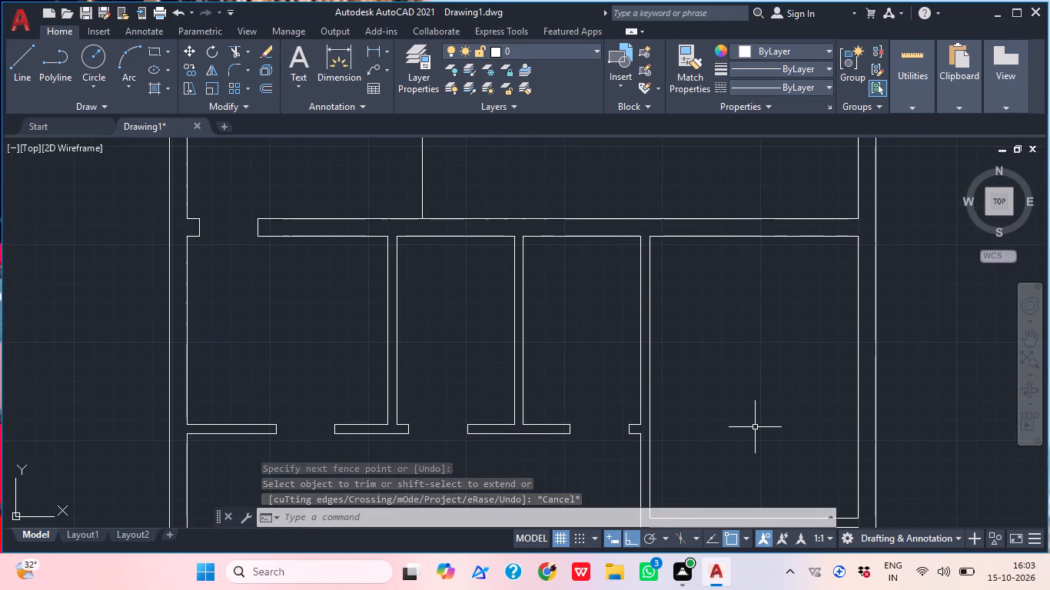
pyautogui.moveTo(743, 423); pyautogui.dragTo(761, 439, button='middle')
pyautogui.scroll(-2, 743, 413)
pyautogui.moveTo(749, 414); pyautogui.dragTo(702, 371, button='middle')
pyautogui.scroll(2, 686, 417)
pyautogui.moveTo(689, 432); pyautogui.dragTo(676, 379, button='middle')
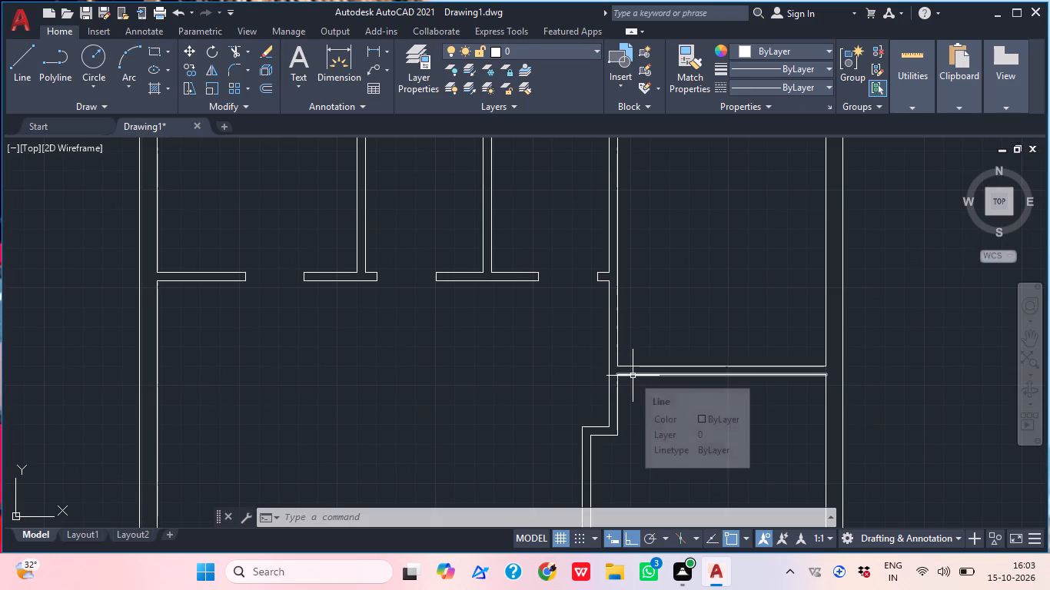
pyautogui.scroll(1, 617, 360)
pyautogui.moveTo(676, 373); pyautogui.dragTo(661, 373, button='middle')
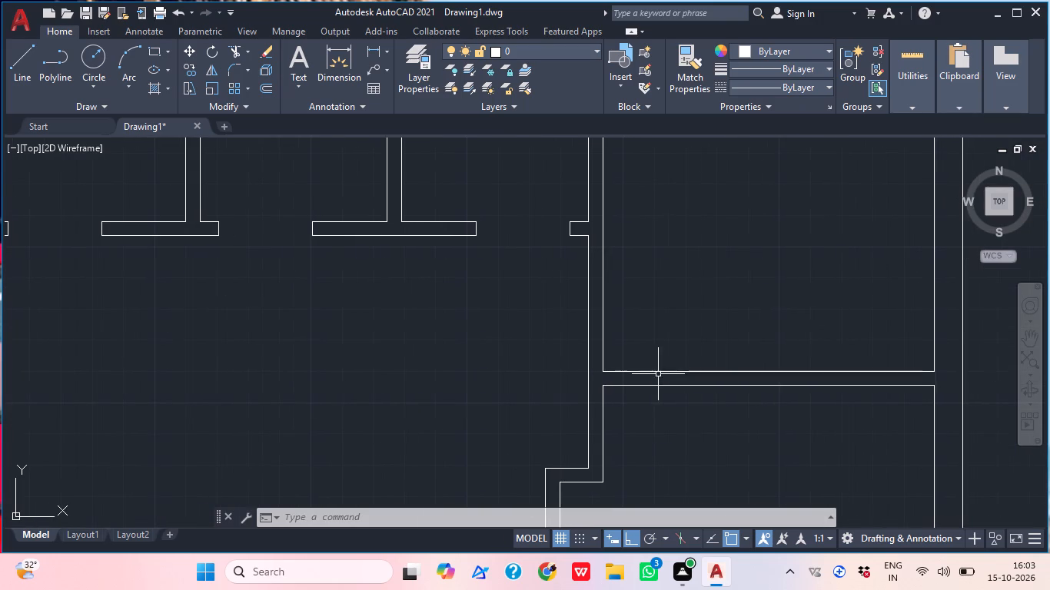
pyautogui.press('l')
pyautogui.press('space')
pyautogui.write('tk')
pyautogui.press('space')
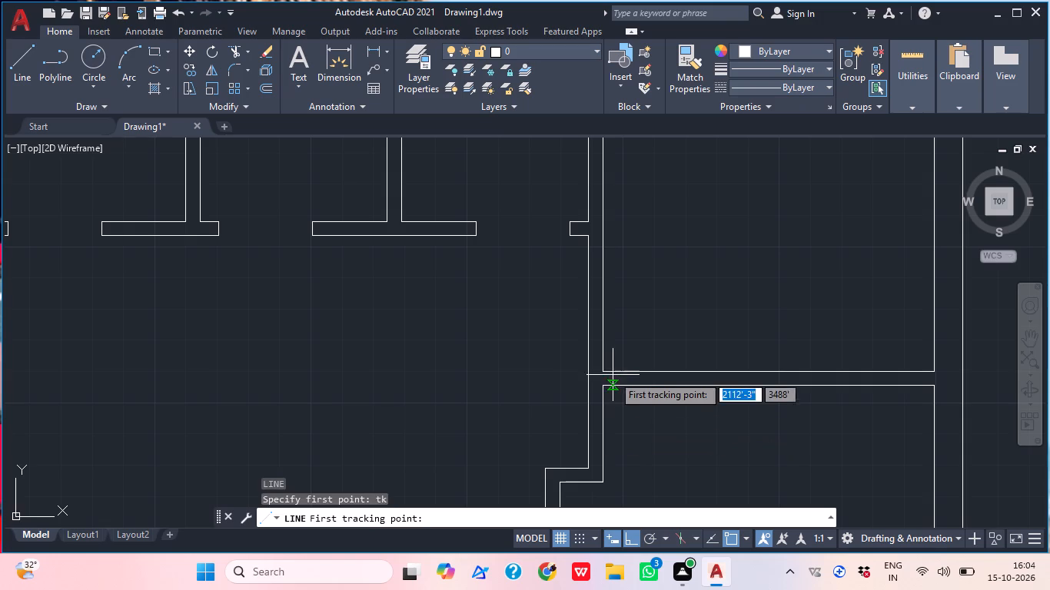
pyautogui.click(603, 367)
pyautogui.write("1'")
pyautogui.press('Return')
pyautogui.press('Return')
pyautogui.scroll(3, 598, 340)
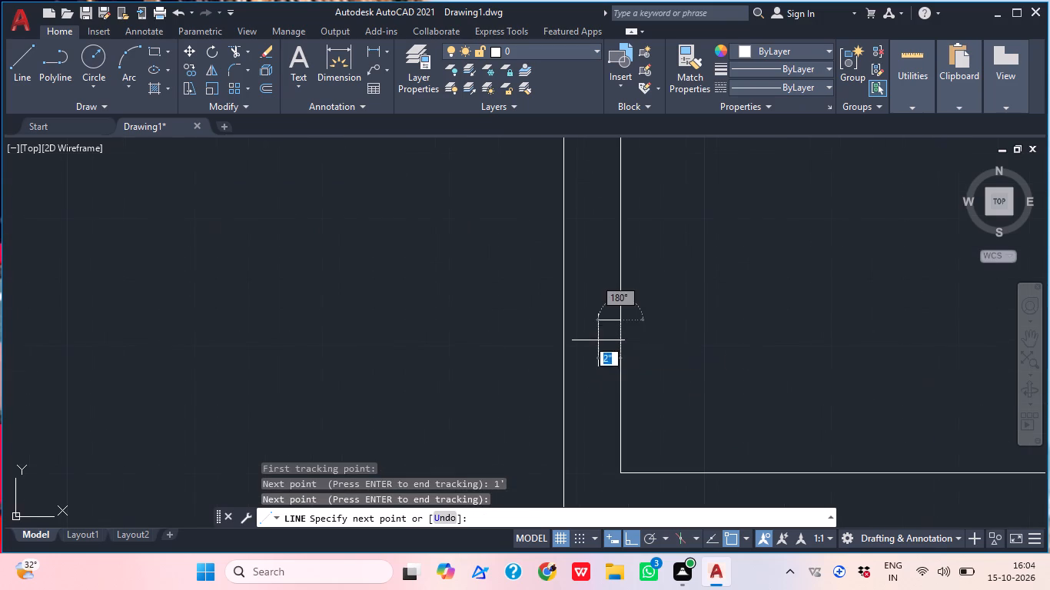
pyautogui.click(565, 319)
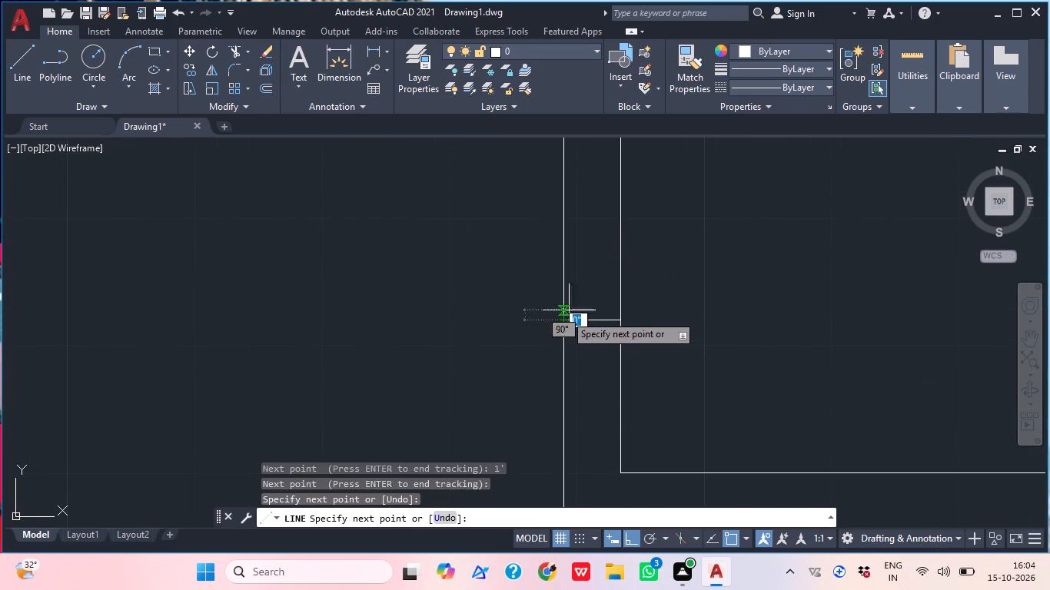
pyautogui.moveTo(626, 259); pyautogui.dragTo(650, 285, button='middle')
pyautogui.scroll(-1, 650, 285)
pyautogui.moveTo(650, 303); pyautogui.dragTo(612, 335, button='middle')
pyautogui.press('Escape')
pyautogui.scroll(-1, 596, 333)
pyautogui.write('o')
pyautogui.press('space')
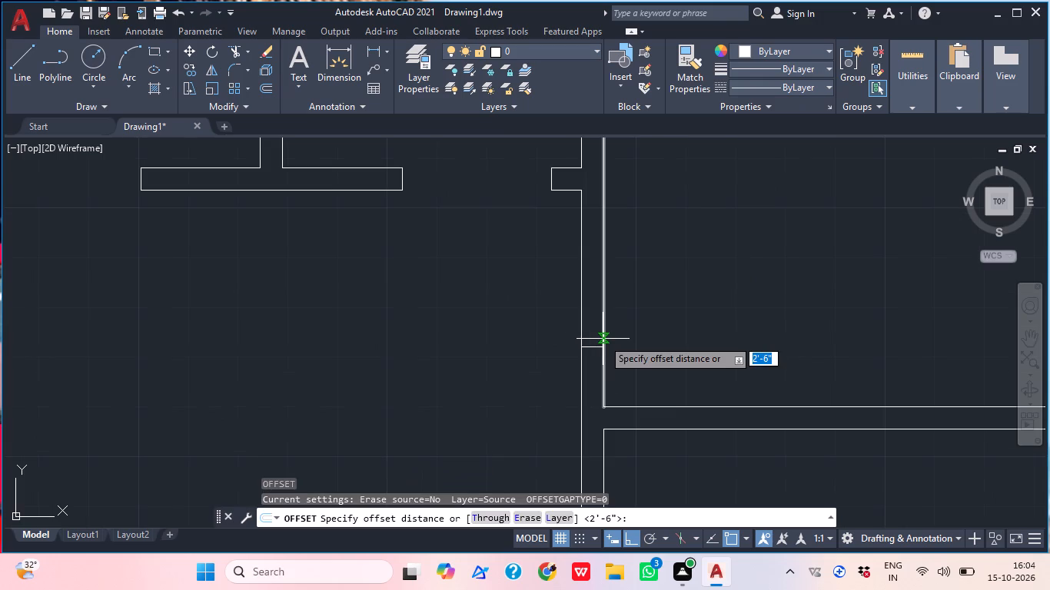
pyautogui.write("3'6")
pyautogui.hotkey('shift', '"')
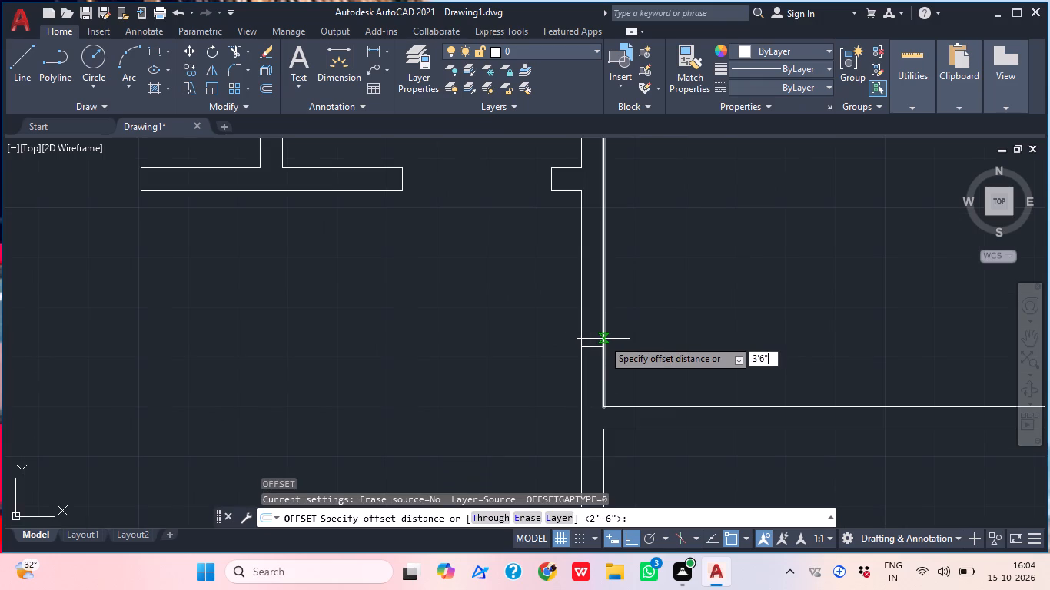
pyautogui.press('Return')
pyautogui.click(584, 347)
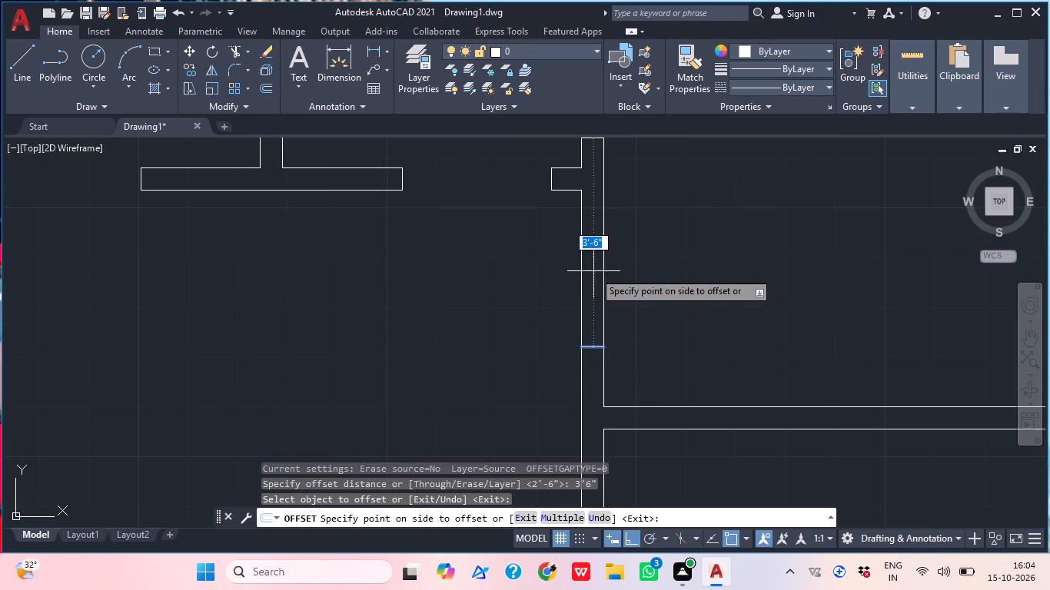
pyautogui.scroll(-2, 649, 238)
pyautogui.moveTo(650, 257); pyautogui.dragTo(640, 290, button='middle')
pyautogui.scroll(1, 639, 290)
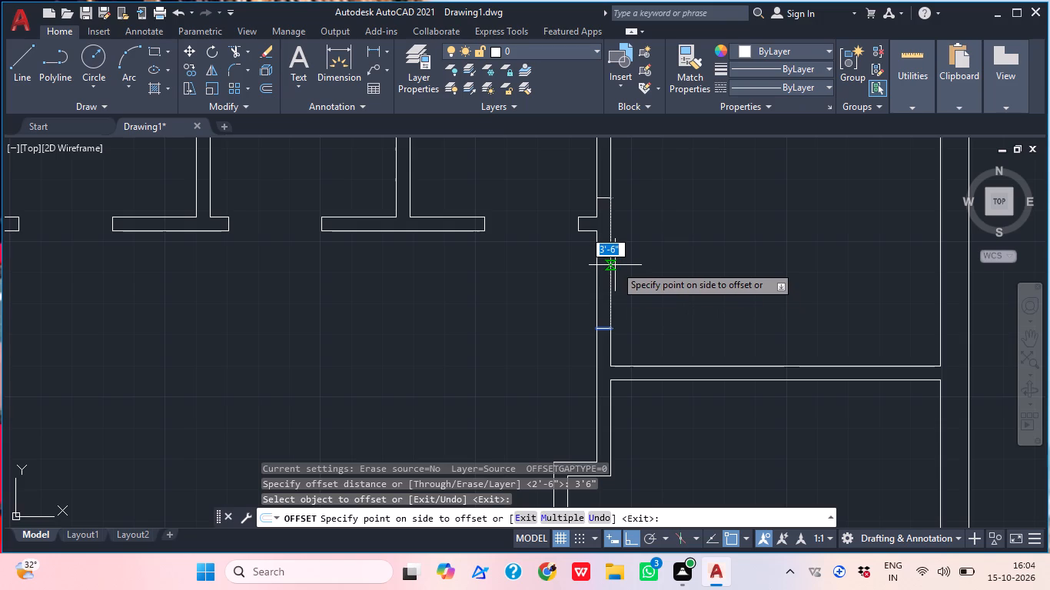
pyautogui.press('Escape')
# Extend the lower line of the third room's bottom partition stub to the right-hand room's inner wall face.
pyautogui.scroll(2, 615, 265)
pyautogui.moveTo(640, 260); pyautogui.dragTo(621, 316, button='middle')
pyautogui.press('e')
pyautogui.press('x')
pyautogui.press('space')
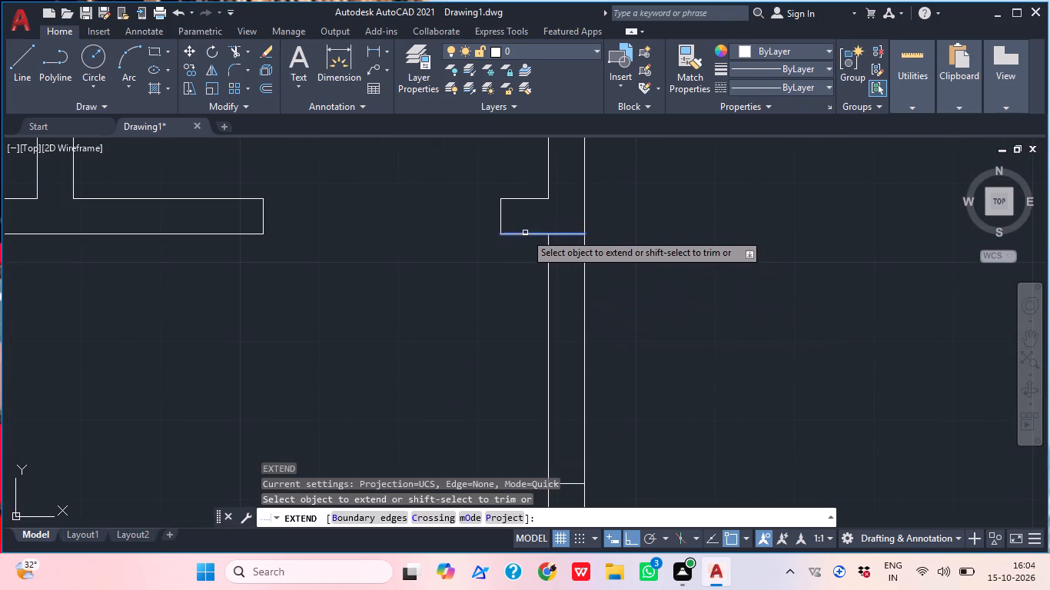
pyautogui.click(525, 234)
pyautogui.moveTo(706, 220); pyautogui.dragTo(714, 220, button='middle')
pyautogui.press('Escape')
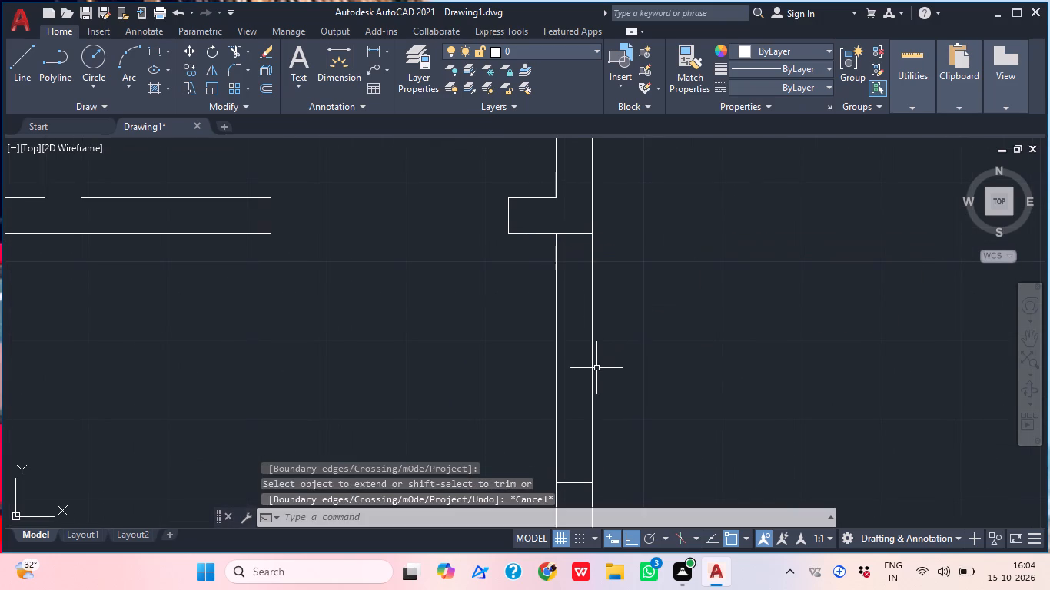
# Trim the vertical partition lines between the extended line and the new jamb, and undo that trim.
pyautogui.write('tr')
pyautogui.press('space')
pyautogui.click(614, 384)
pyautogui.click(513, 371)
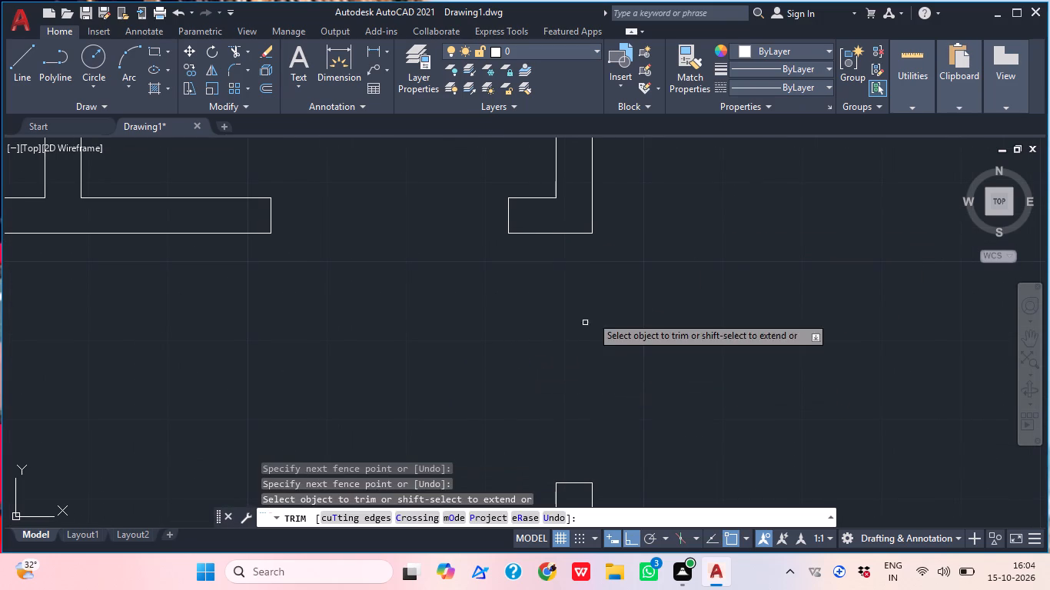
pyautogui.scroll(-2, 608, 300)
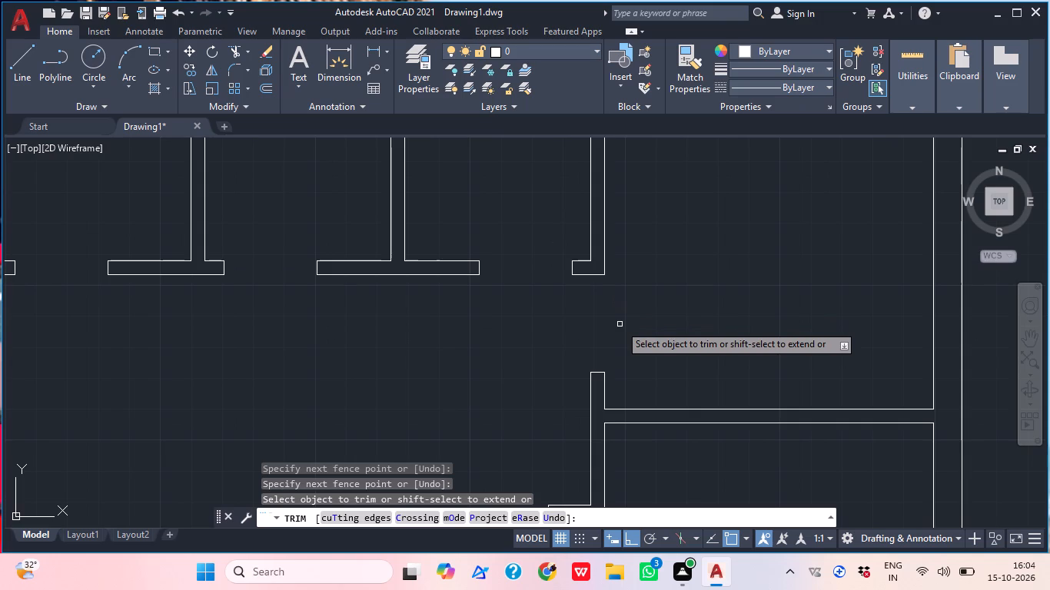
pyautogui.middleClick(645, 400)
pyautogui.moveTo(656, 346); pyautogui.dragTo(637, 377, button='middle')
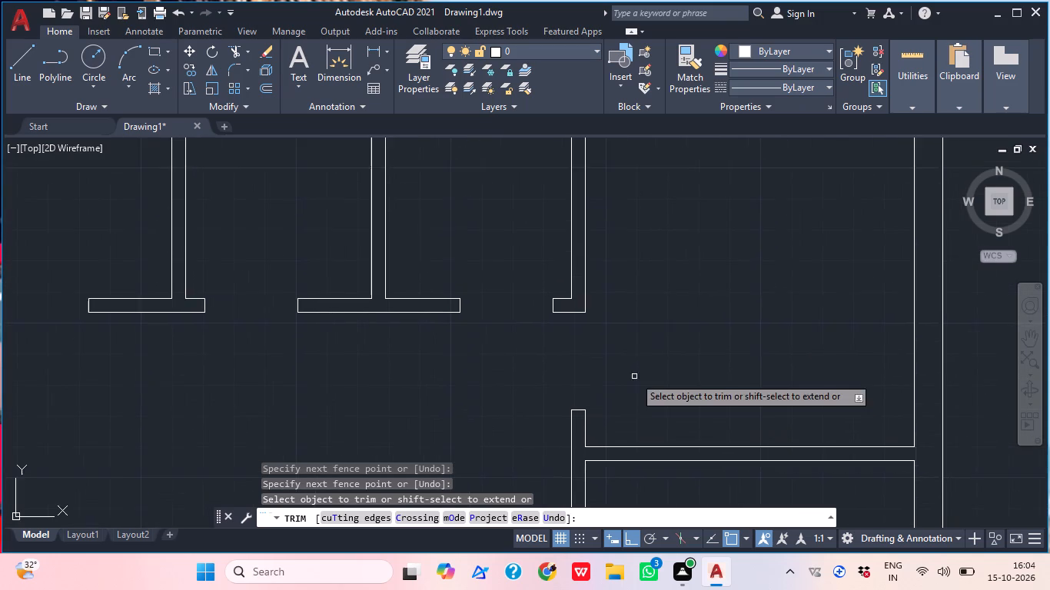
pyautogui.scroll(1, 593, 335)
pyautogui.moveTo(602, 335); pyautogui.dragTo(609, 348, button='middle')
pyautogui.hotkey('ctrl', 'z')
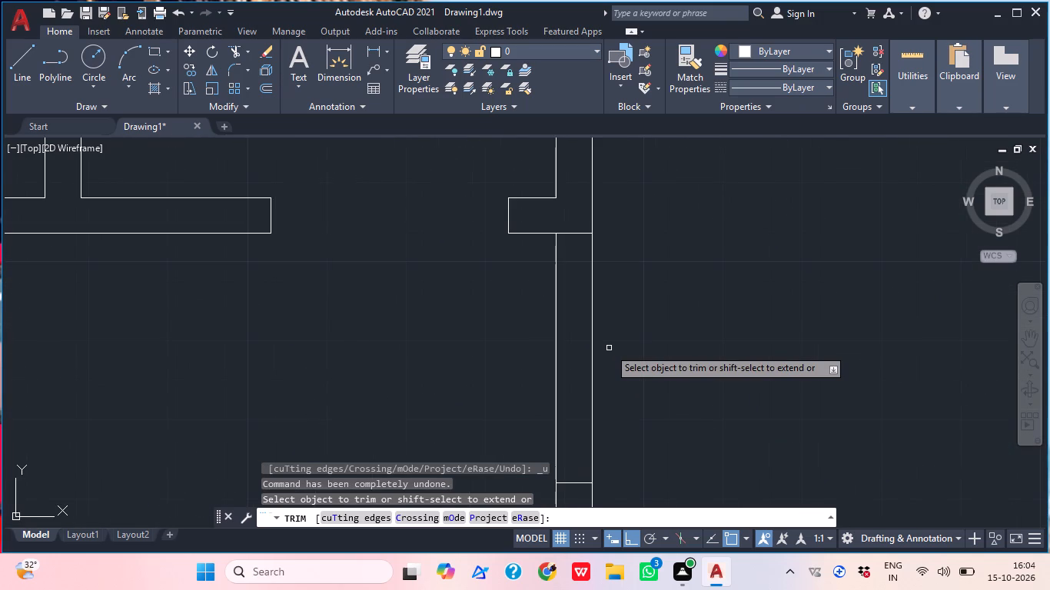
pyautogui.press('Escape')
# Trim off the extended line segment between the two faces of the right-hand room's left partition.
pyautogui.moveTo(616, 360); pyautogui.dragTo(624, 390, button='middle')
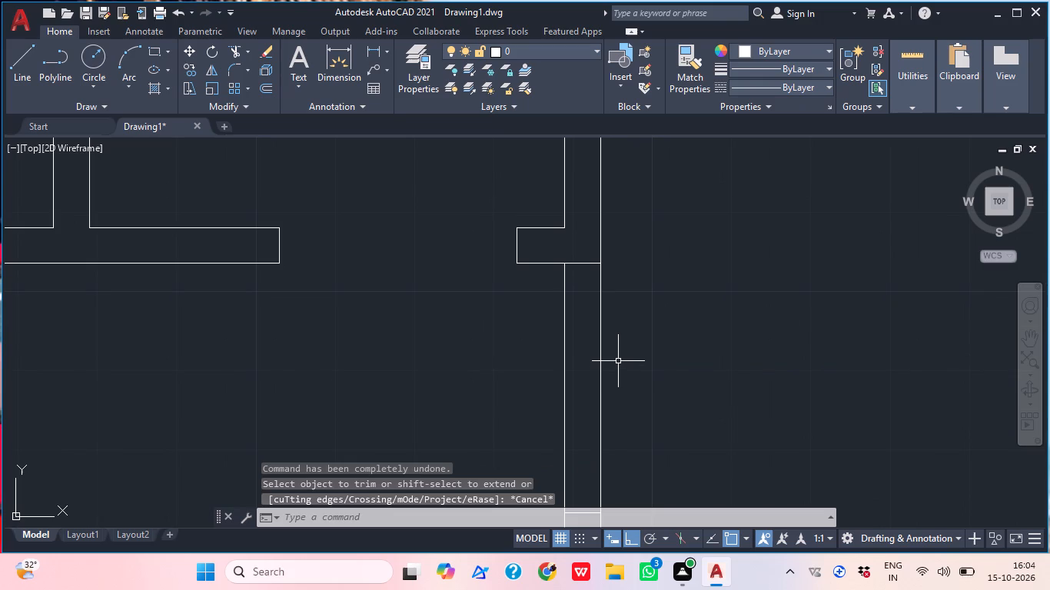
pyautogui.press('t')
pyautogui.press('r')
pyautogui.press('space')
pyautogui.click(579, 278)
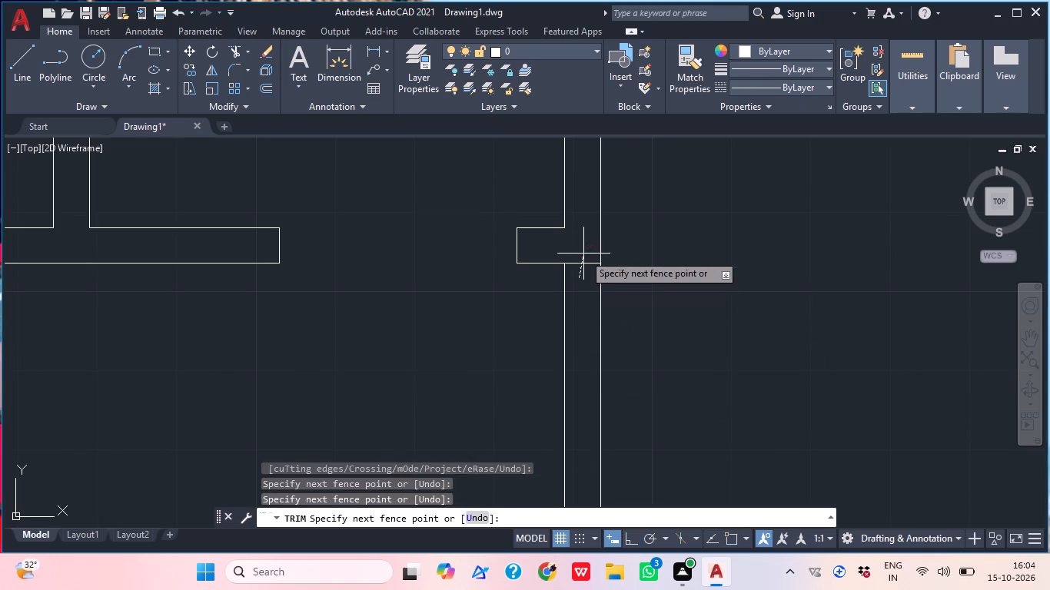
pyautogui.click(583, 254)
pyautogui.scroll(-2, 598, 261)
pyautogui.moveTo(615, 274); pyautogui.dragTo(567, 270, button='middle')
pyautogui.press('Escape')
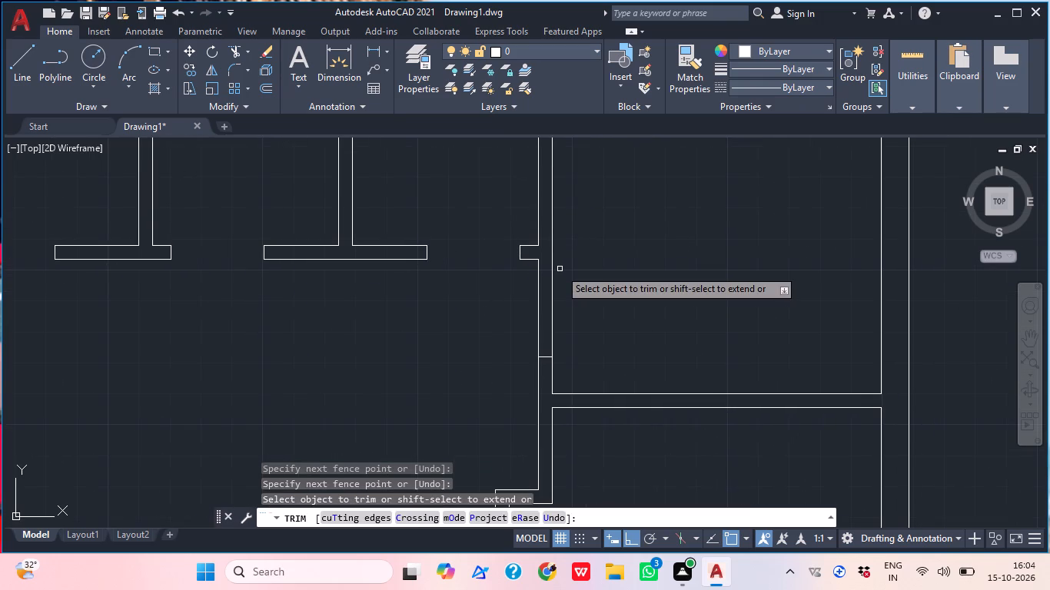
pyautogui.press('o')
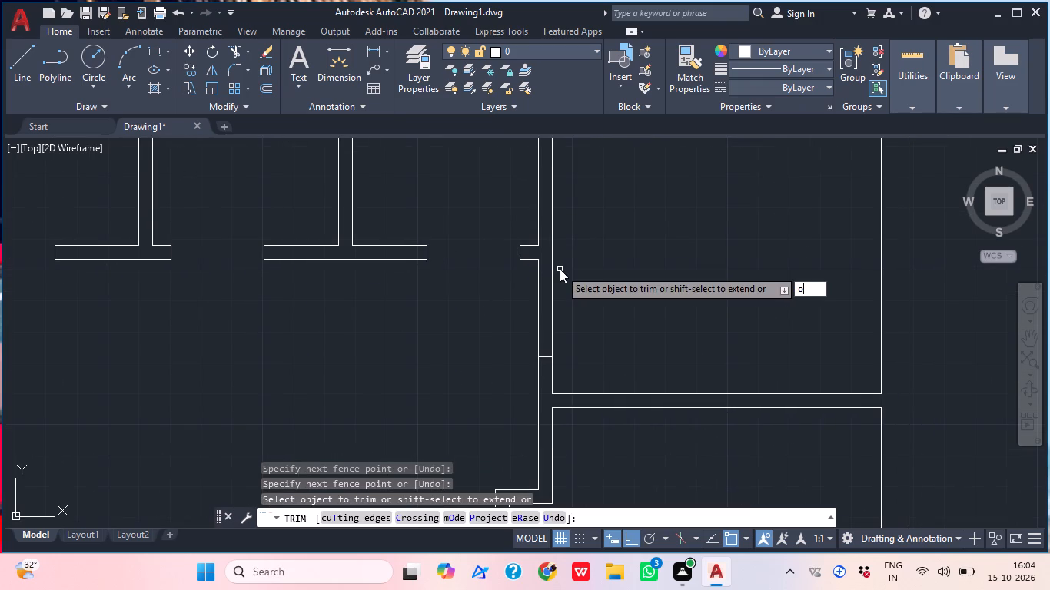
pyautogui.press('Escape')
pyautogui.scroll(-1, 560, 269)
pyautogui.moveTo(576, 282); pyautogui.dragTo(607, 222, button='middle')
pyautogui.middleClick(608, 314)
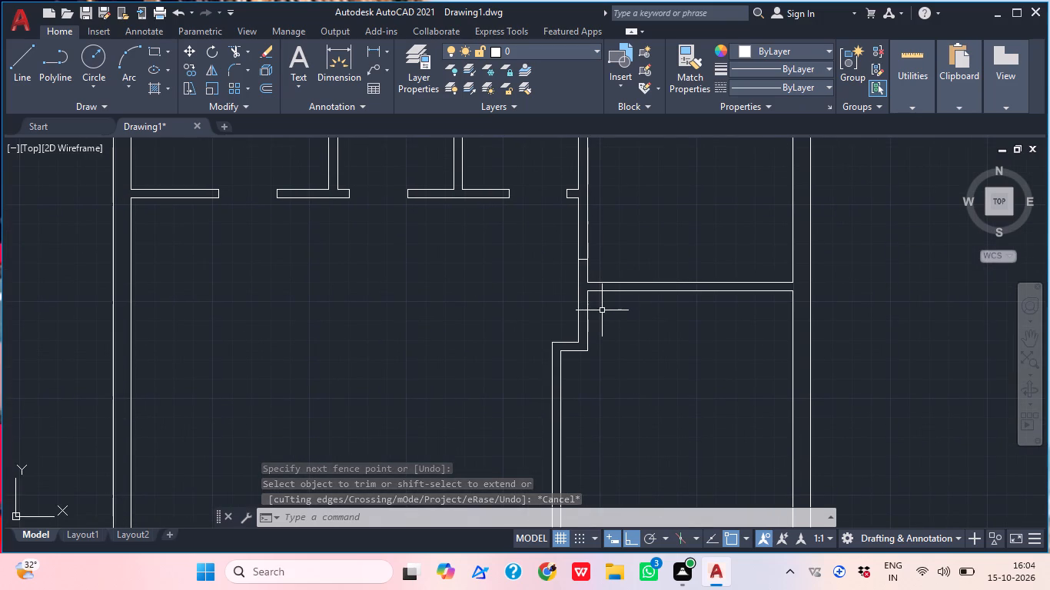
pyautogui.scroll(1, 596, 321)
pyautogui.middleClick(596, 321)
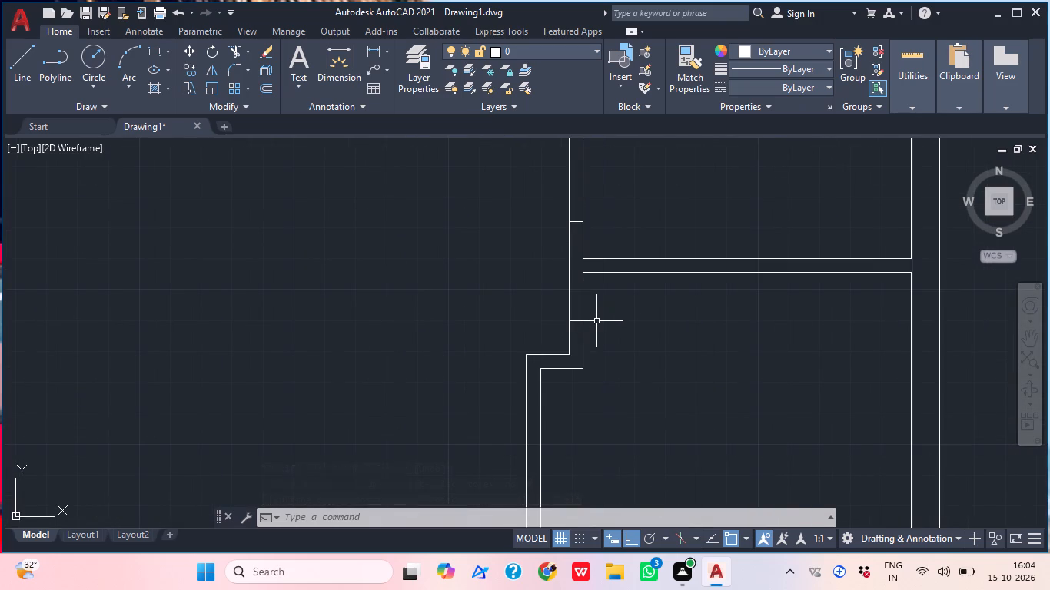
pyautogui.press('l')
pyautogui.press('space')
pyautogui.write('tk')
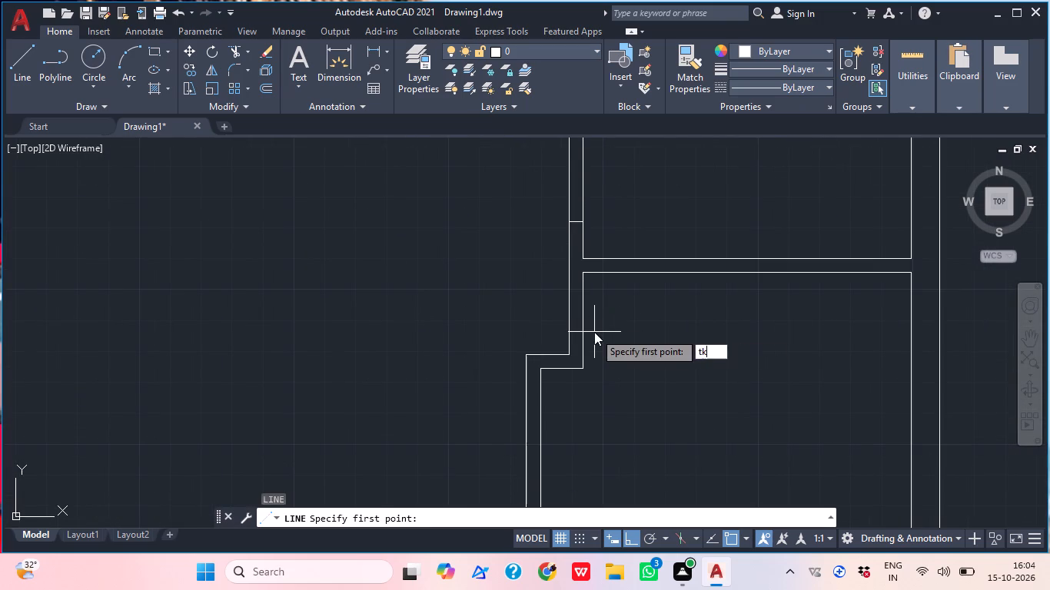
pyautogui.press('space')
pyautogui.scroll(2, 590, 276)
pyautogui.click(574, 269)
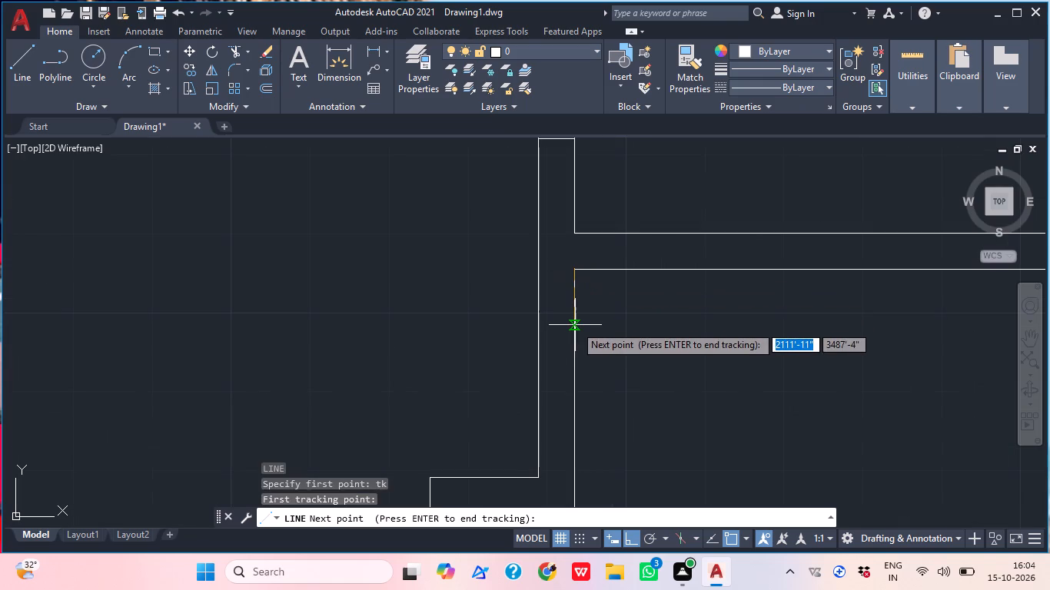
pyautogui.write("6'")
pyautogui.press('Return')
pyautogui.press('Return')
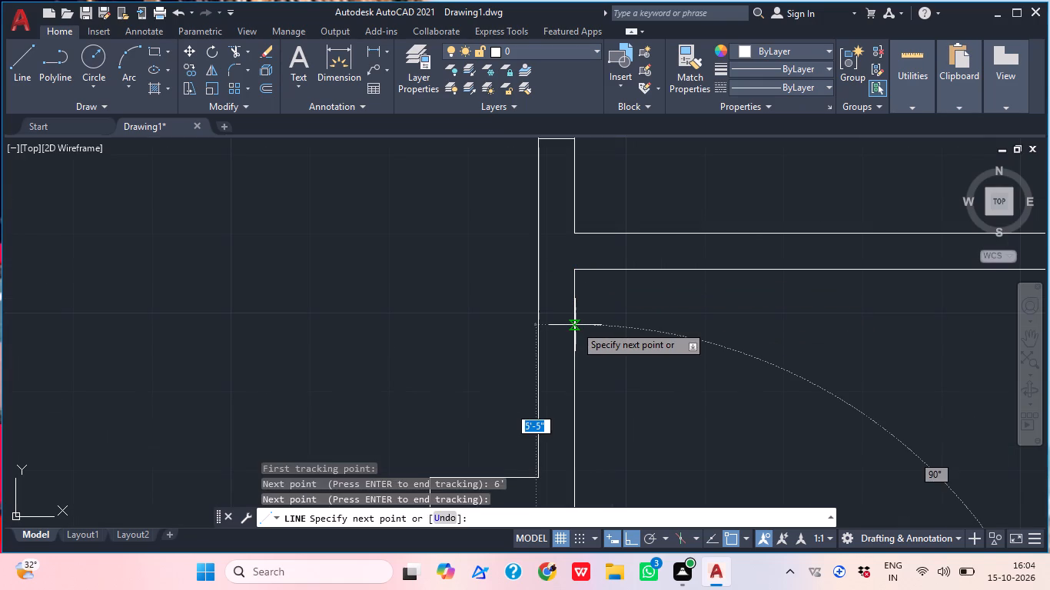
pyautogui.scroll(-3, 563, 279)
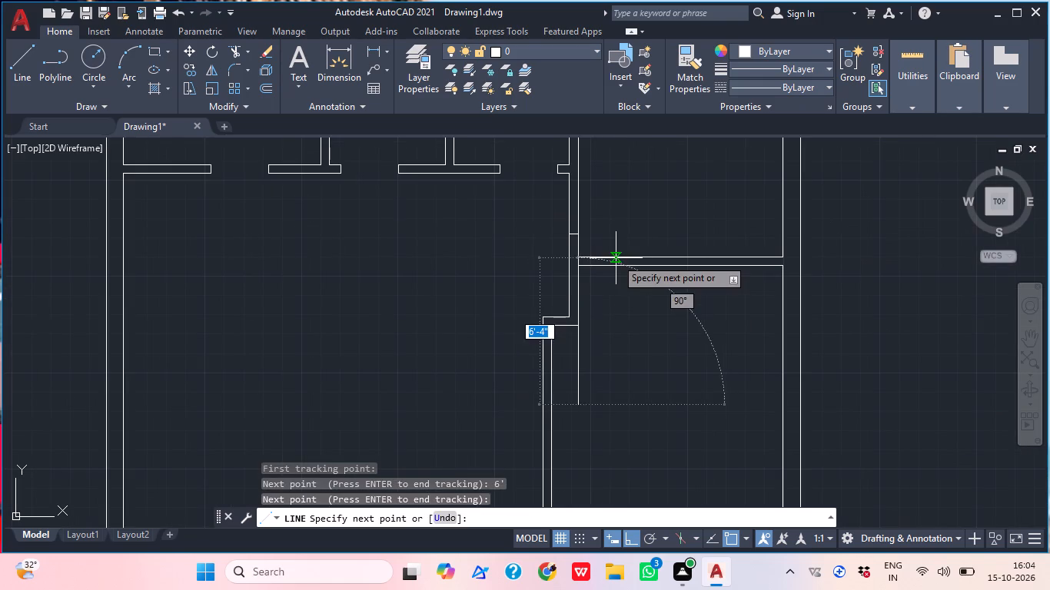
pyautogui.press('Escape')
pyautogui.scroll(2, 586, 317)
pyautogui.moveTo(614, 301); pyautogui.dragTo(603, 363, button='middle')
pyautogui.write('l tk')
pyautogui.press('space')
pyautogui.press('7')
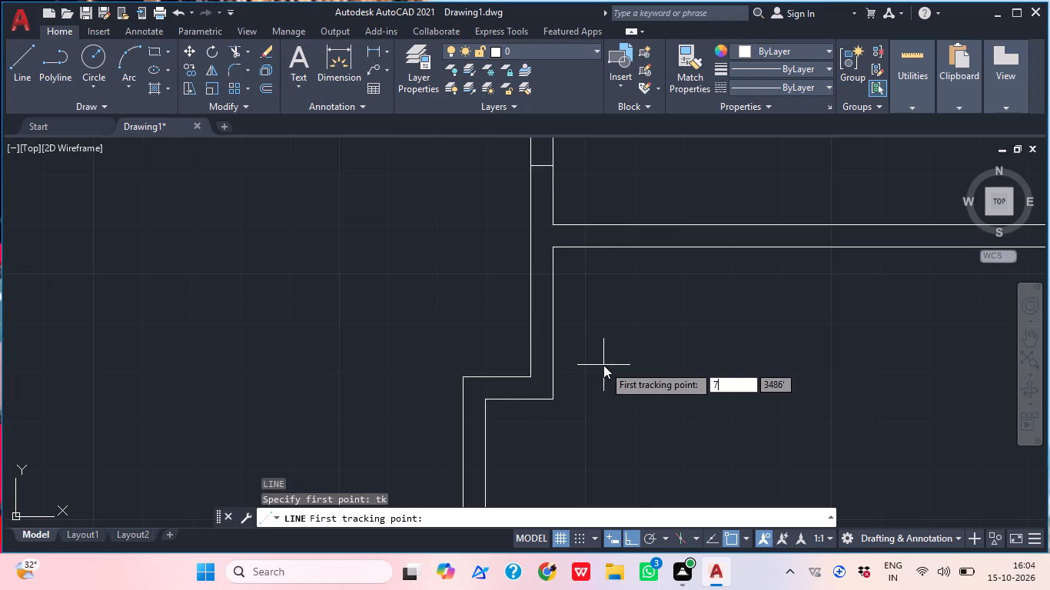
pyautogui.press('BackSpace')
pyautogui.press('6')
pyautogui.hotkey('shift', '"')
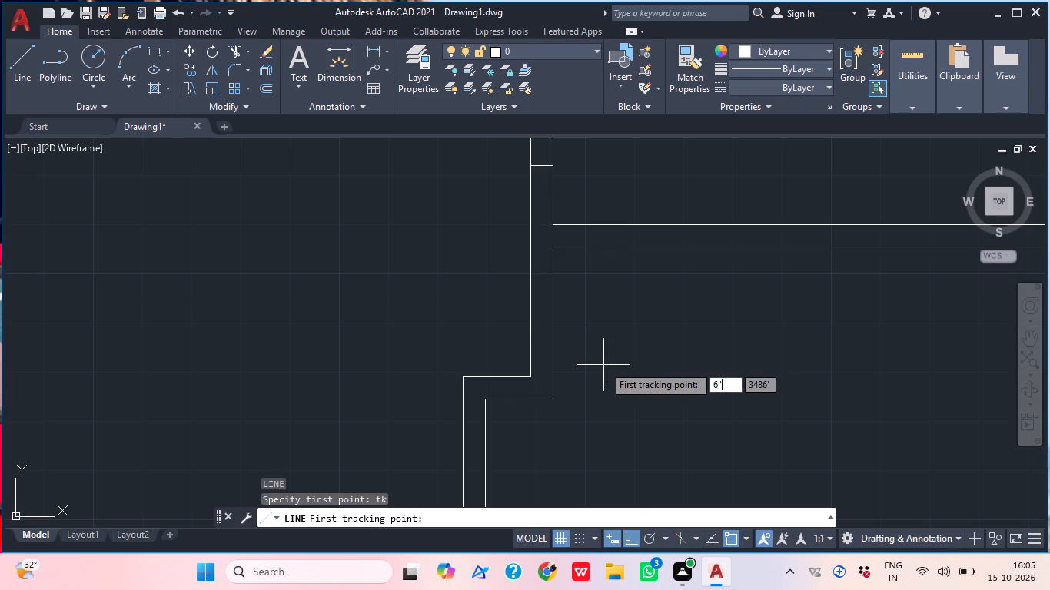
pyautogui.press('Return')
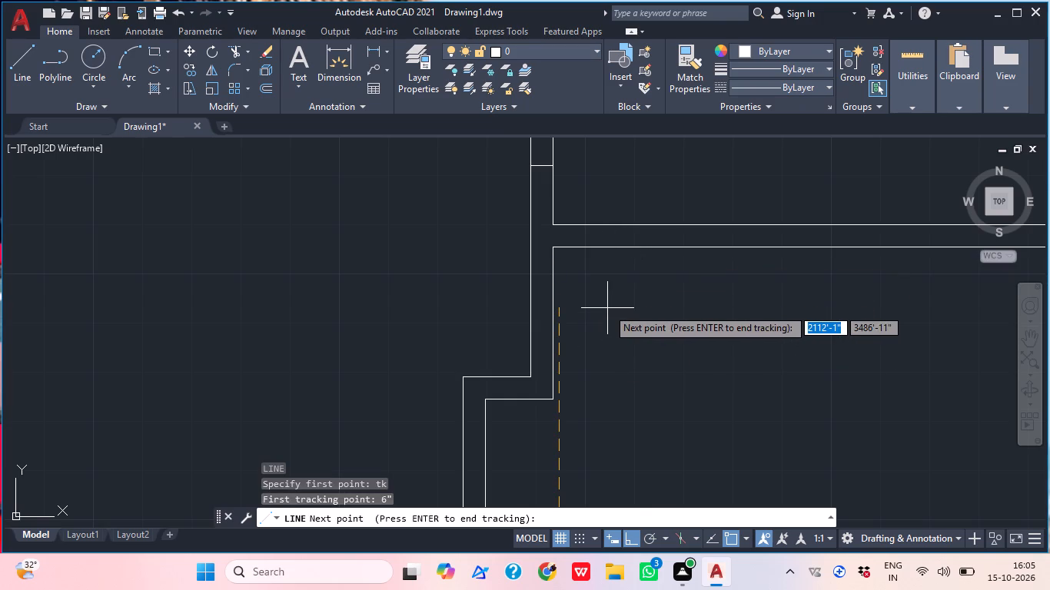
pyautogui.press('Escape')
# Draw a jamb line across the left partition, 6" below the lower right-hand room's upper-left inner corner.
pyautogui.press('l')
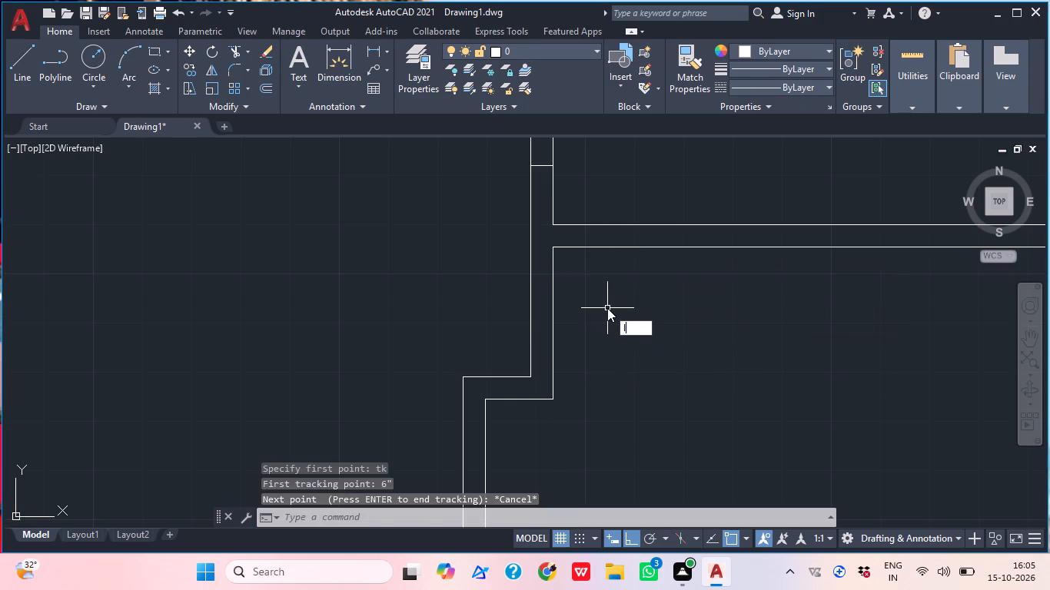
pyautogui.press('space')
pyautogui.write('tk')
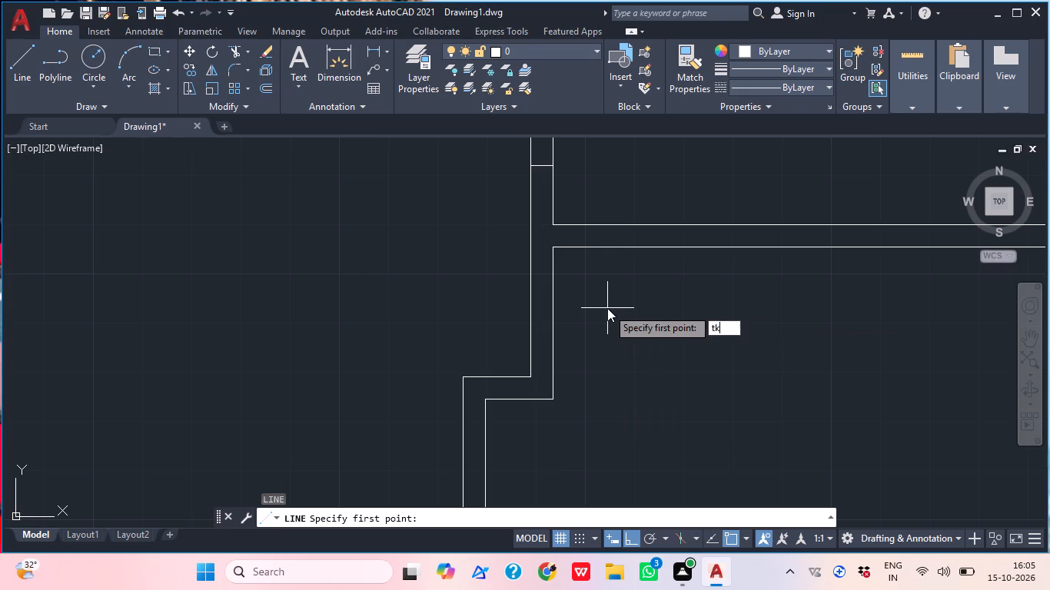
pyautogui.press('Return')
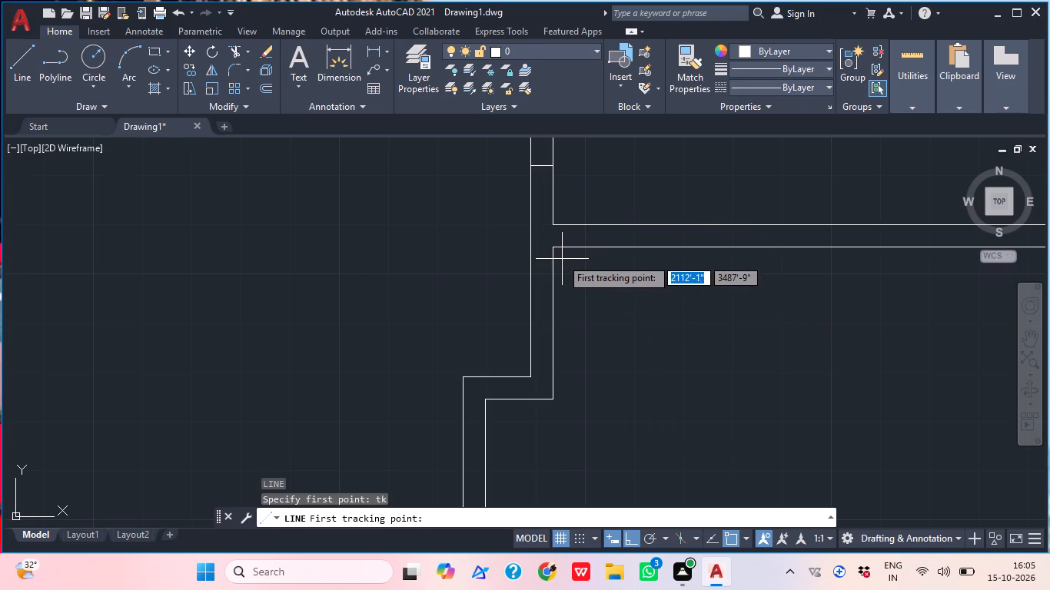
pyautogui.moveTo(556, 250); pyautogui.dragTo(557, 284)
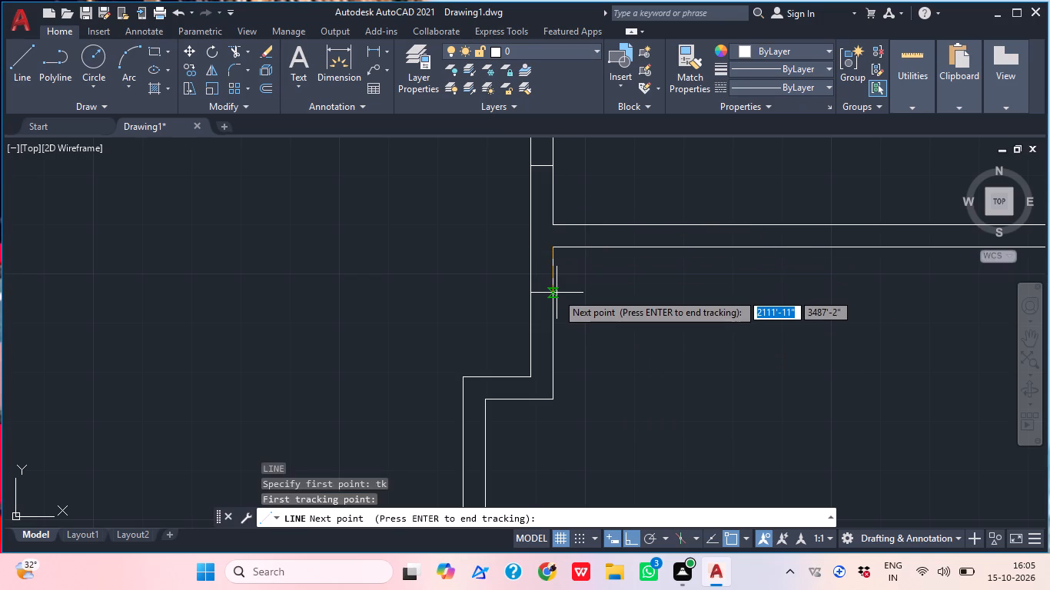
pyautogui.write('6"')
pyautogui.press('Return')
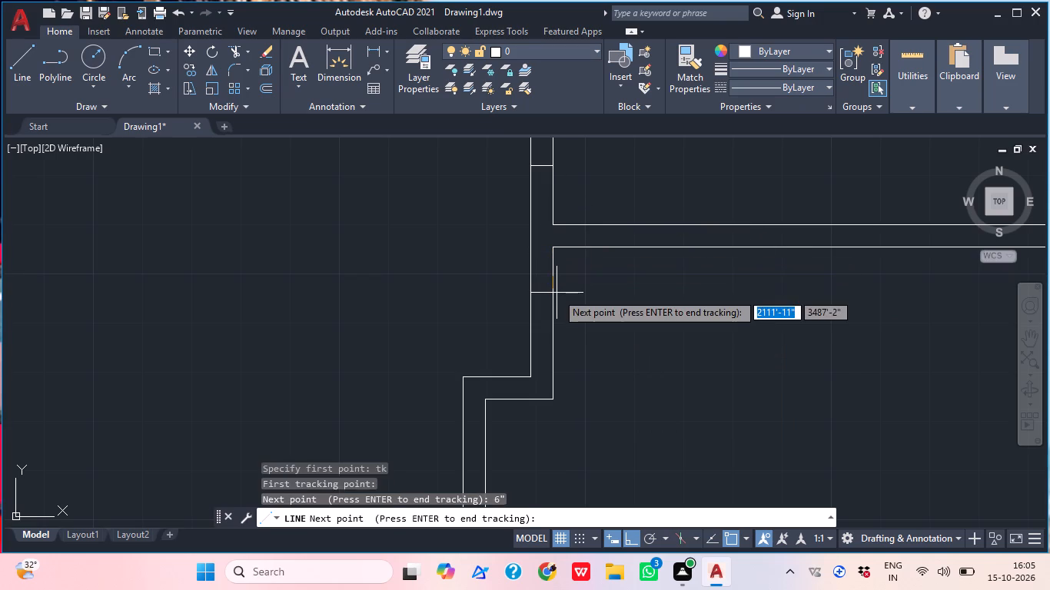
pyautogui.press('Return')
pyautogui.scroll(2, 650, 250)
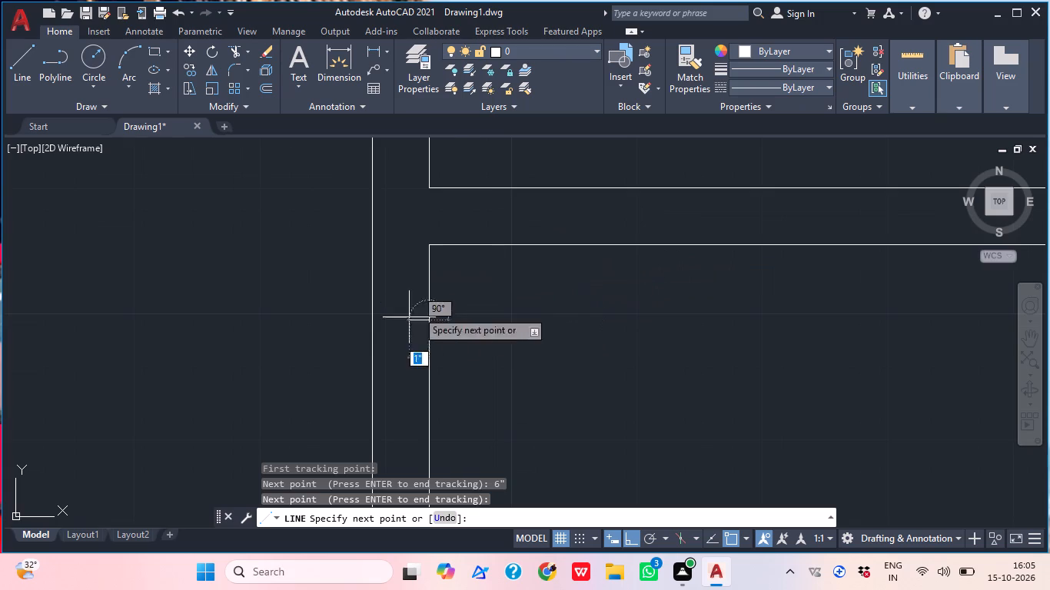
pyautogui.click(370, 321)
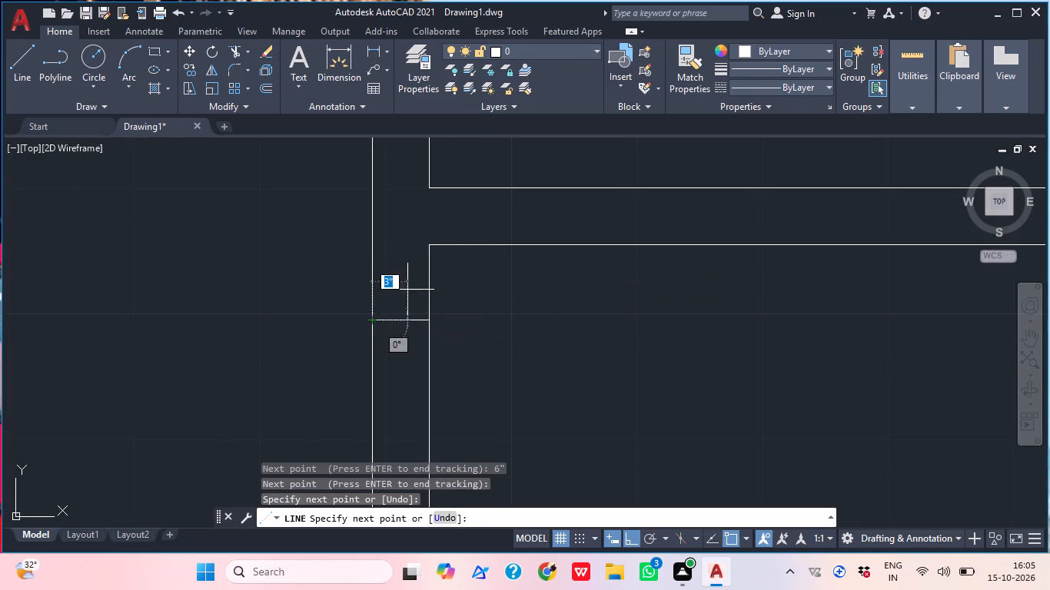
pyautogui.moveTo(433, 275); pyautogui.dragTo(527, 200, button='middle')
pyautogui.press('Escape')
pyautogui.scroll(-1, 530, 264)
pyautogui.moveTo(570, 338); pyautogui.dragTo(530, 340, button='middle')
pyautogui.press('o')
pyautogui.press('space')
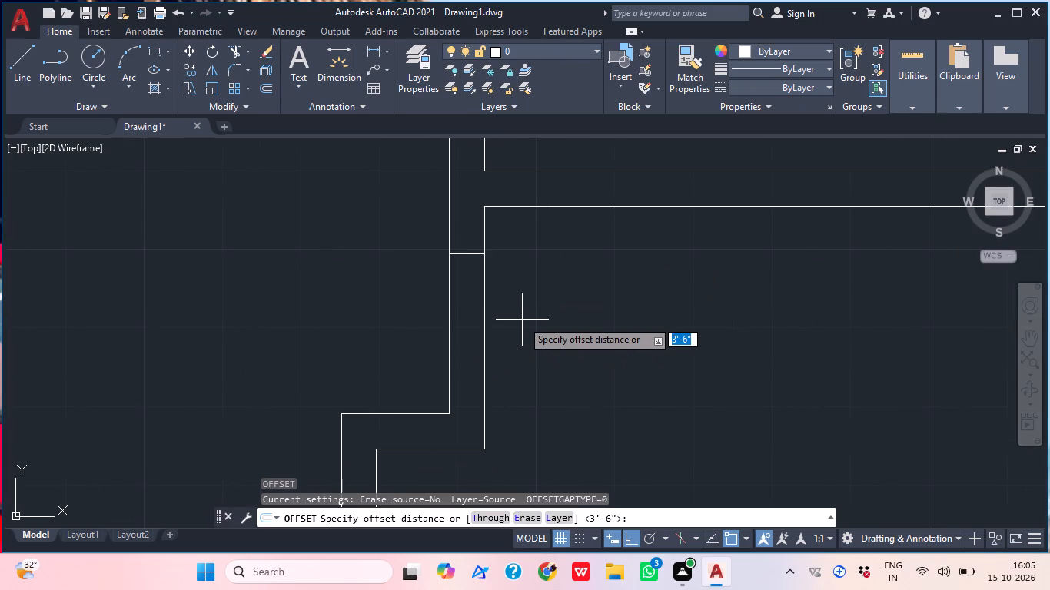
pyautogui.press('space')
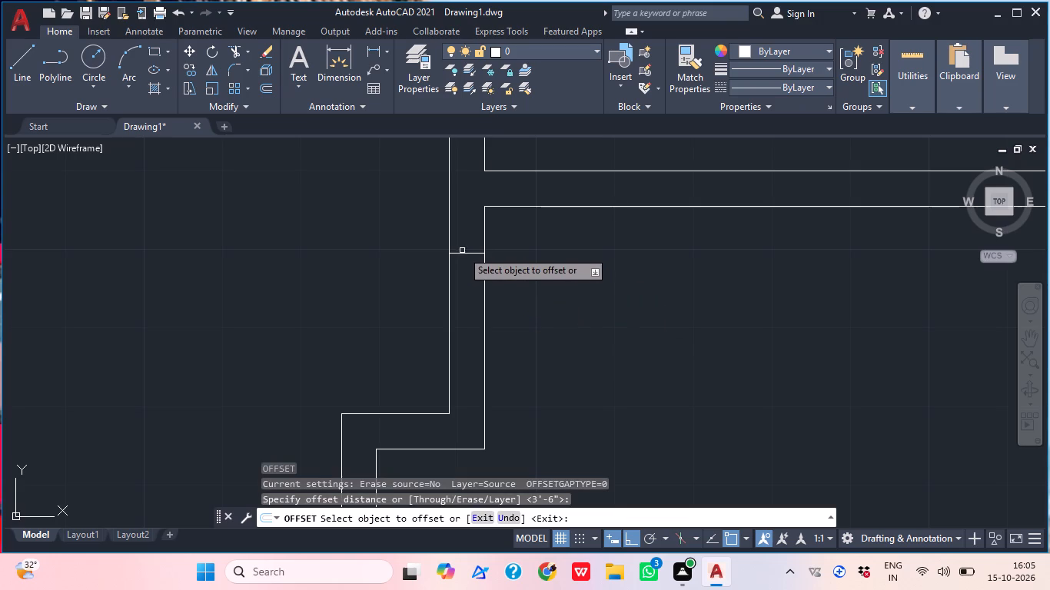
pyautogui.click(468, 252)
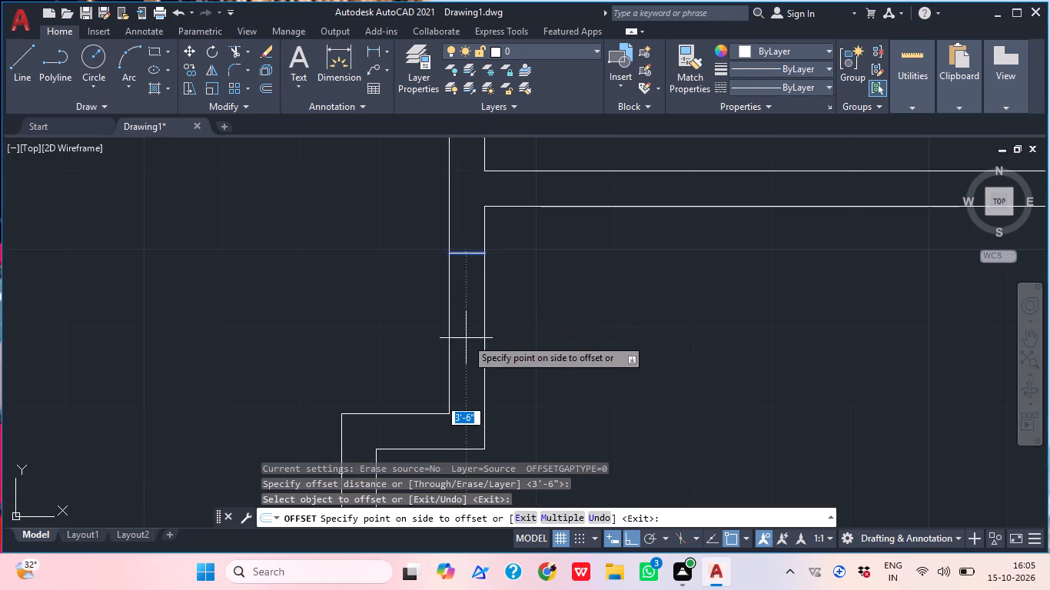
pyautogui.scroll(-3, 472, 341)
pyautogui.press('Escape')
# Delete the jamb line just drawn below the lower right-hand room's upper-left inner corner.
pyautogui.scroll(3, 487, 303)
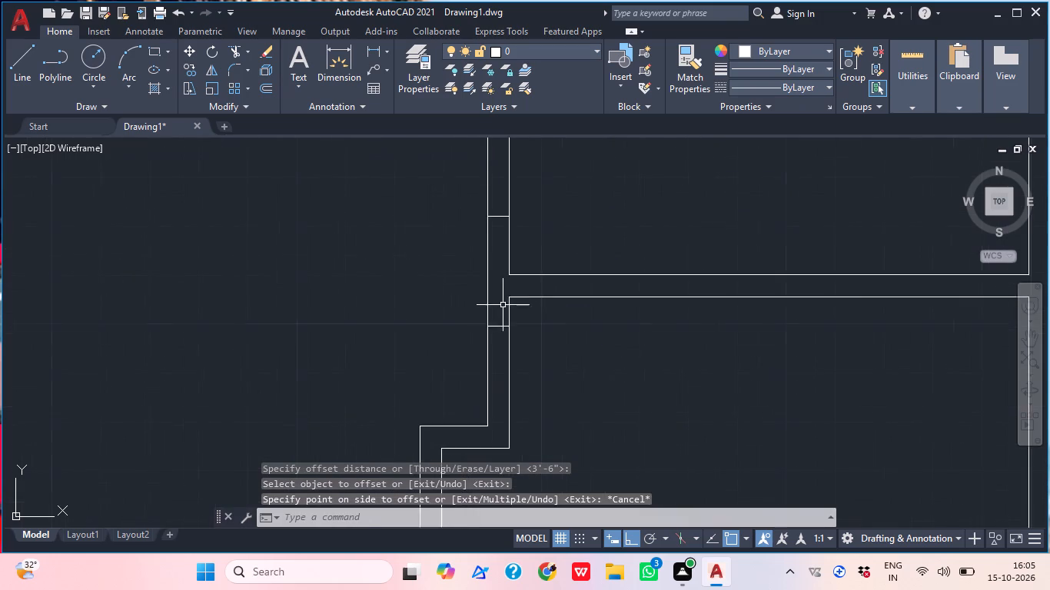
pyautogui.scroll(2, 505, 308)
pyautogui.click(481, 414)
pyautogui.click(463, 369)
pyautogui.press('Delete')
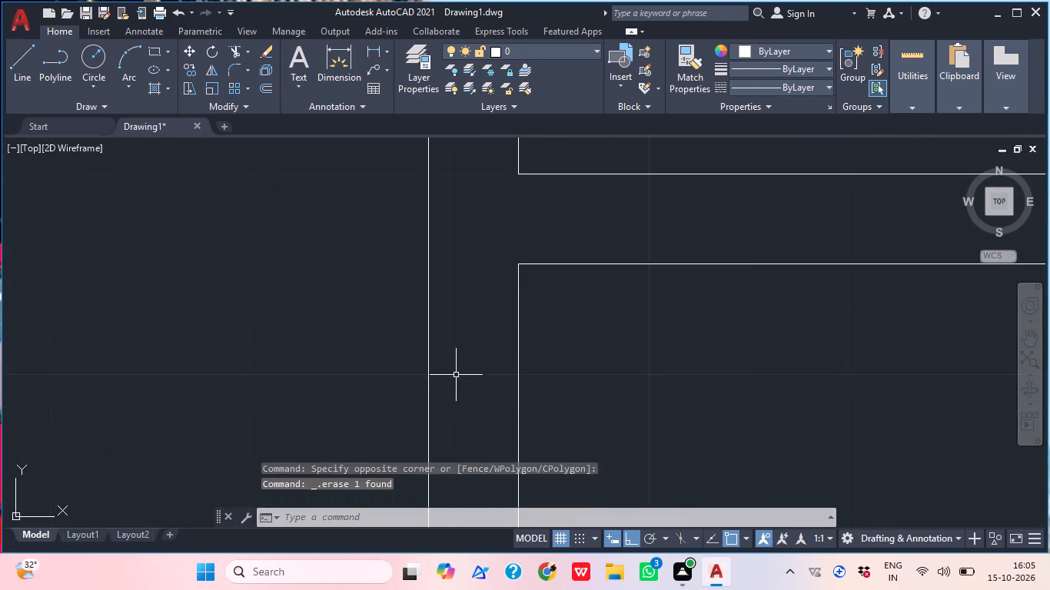
# Extend both lines of the partition between the two right-hand rooms to the far face of their left partition.
pyautogui.scroll(-2, 513, 378)
pyautogui.moveTo(547, 369); pyautogui.dragTo(510, 364, button='middle')
pyautogui.press('Escape')
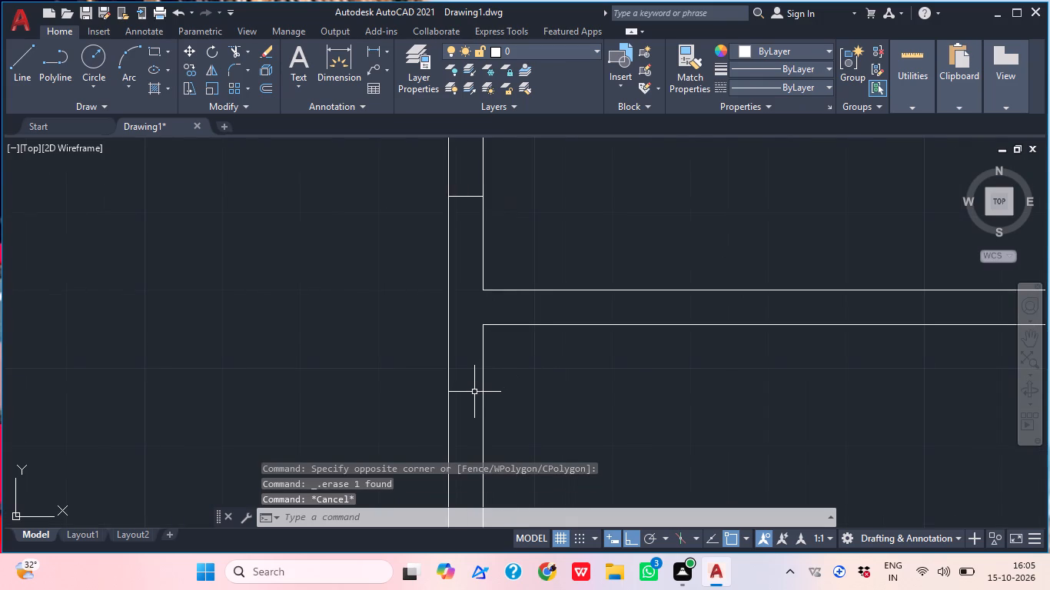
pyautogui.press('e')
pyautogui.write('x')
pyautogui.press('space')
pyautogui.click(533, 360)
pyautogui.click(523, 316)
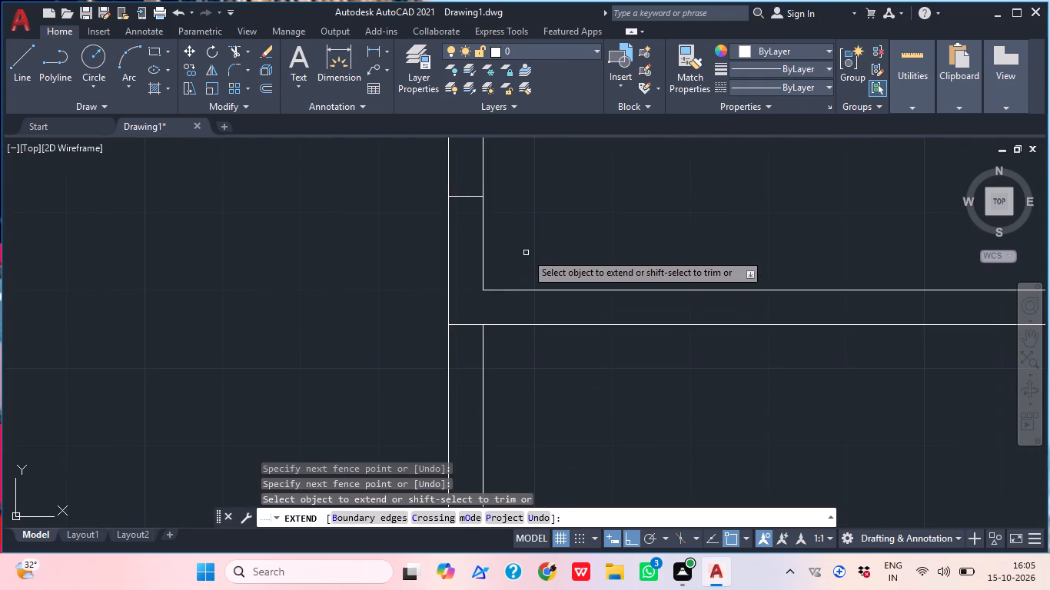
pyautogui.click(520, 278)
pyautogui.click(511, 333)
# Extend the lower line of the third room's bottom partition stub to the right-hand room's inner wall face.
pyautogui.scroll(-2, 607, 224)
pyautogui.moveTo(615, 240); pyautogui.dragTo(587, 350, button='middle')
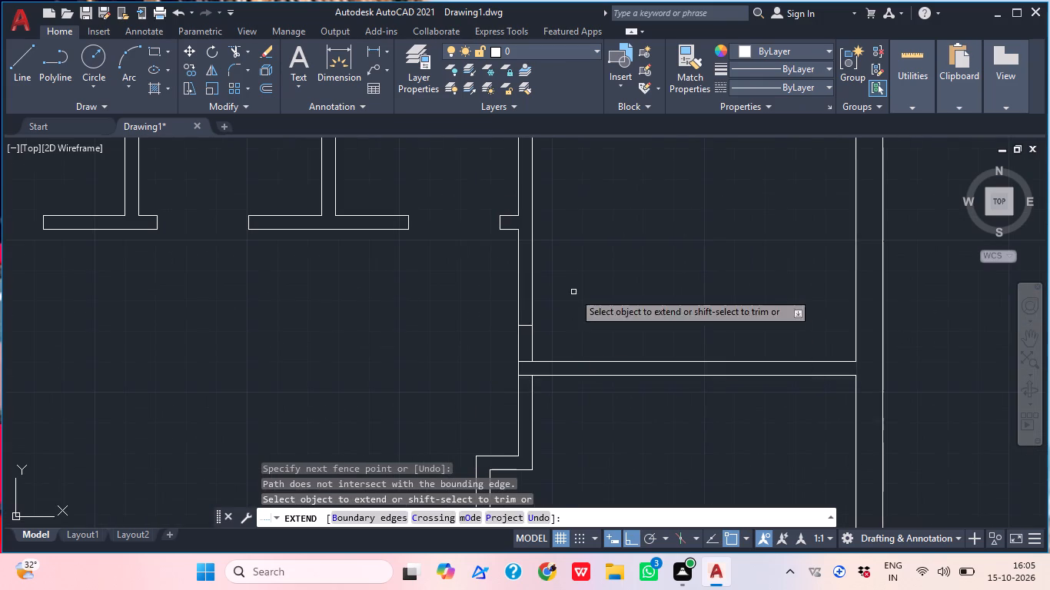
pyautogui.scroll(3, 511, 231)
pyautogui.click(511, 231)
pyautogui.click(510, 213)
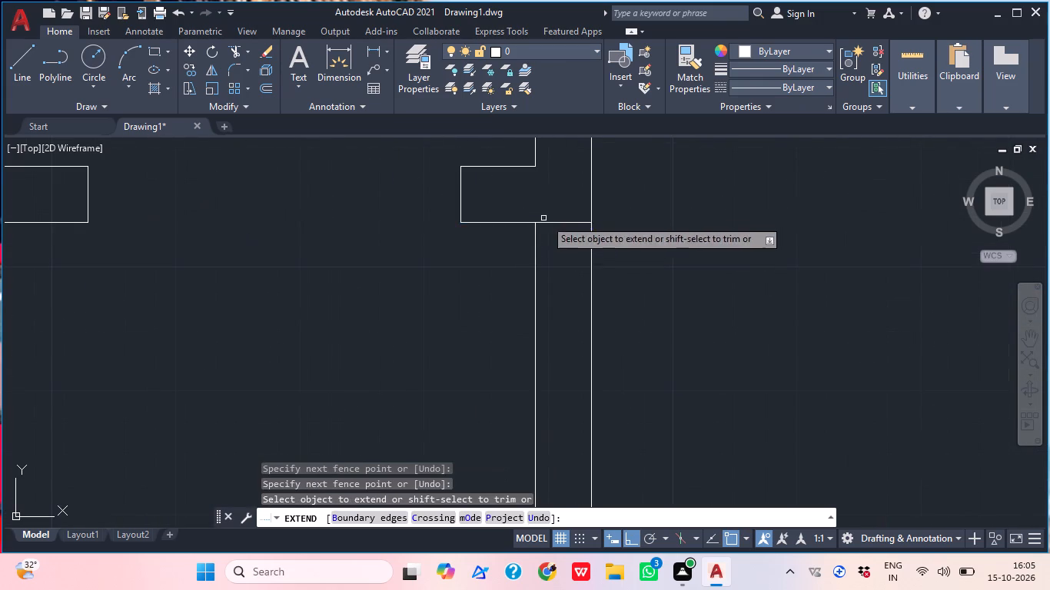
# Extend the upper line of the lower room's partition jog to the inner face of the vertical partition.
pyautogui.scroll(-4, 583, 197)
pyautogui.scroll(2, 586, 340)
pyautogui.click(531, 356)
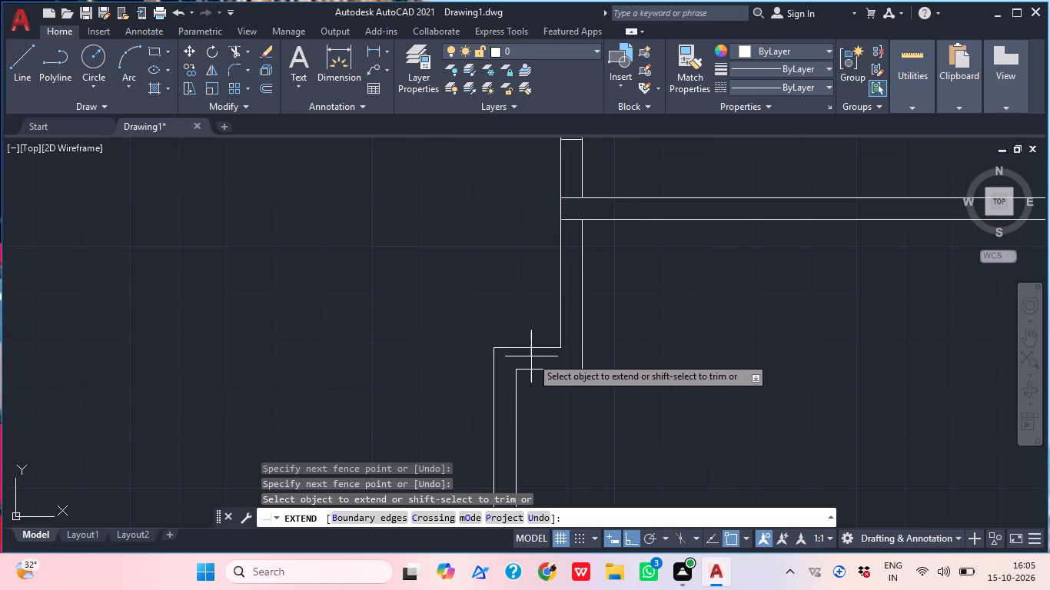
pyautogui.click(531, 321)
pyautogui.press('Escape')
# Trim away both vertical faces of the right-hand rooms' left partition from the third room's stub down to the jog.
pyautogui.moveTo(699, 277); pyautogui.dragTo(656, 302, button='middle')
pyautogui.press('t')
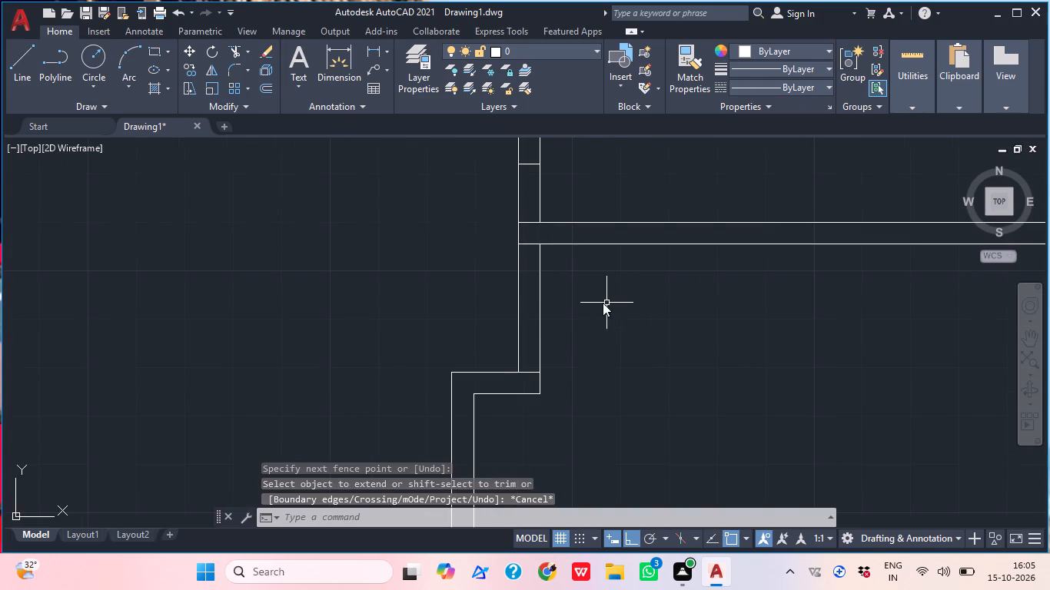
pyautogui.press('r')
pyautogui.press('space')
pyautogui.click(604, 303)
pyautogui.click(483, 306)
pyautogui.moveTo(598, 304); pyautogui.dragTo(583, 416, button='middle')
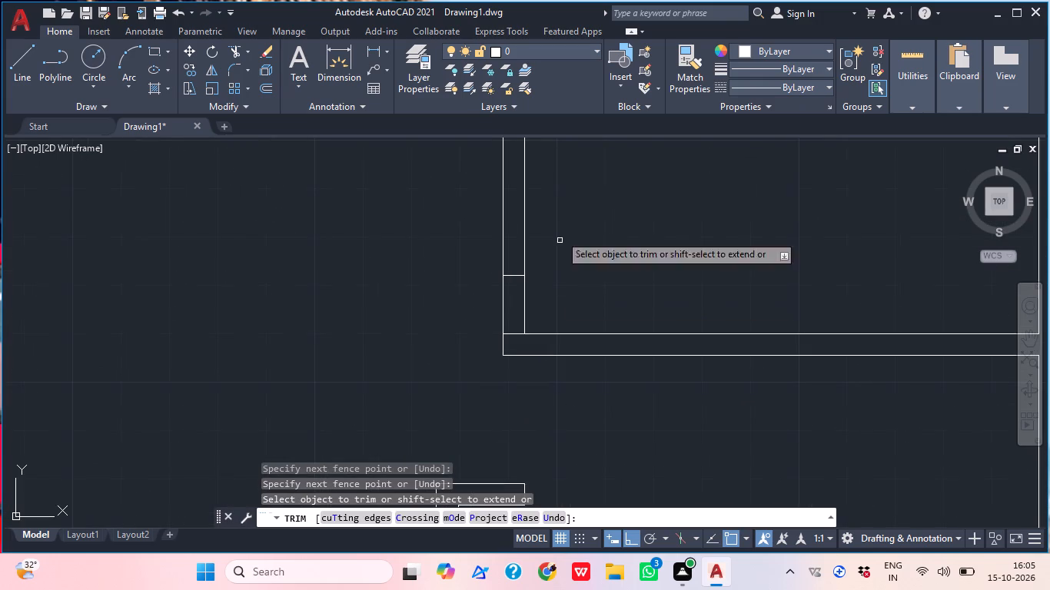
pyautogui.scroll(-1, 558, 218)
pyautogui.click(564, 258)
pyautogui.click(505, 263)
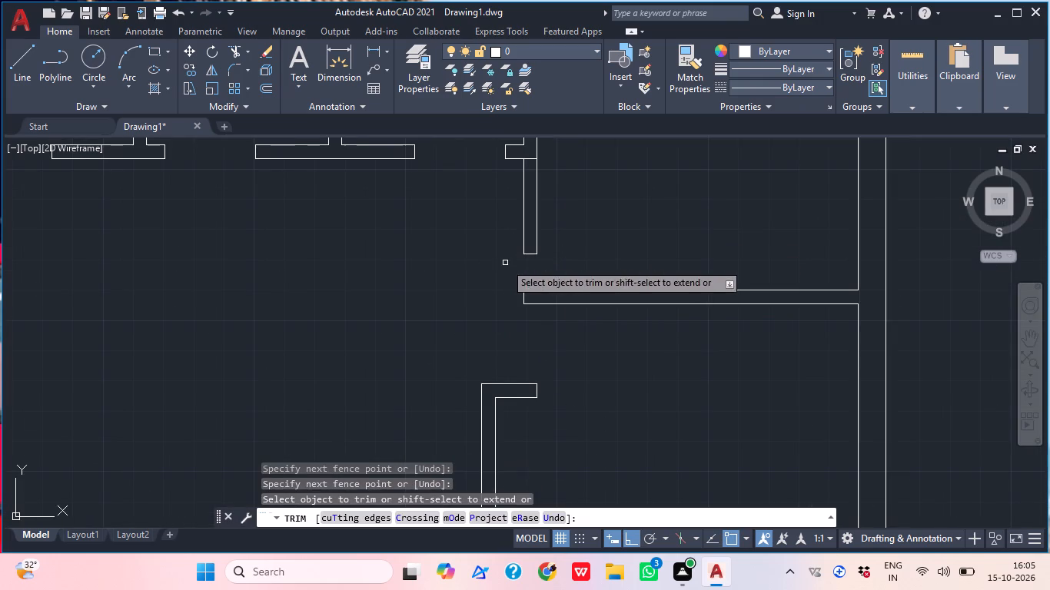
pyautogui.scroll(-1, 616, 177)
pyautogui.click(587, 194)
pyautogui.click(533, 204)
# Remove the leftover jamb line above the free end of the partition between the right-hand rooms.
pyautogui.scroll(1, 561, 199)
pyautogui.moveTo(564, 225); pyautogui.dragTo(557, 241, button='middle')
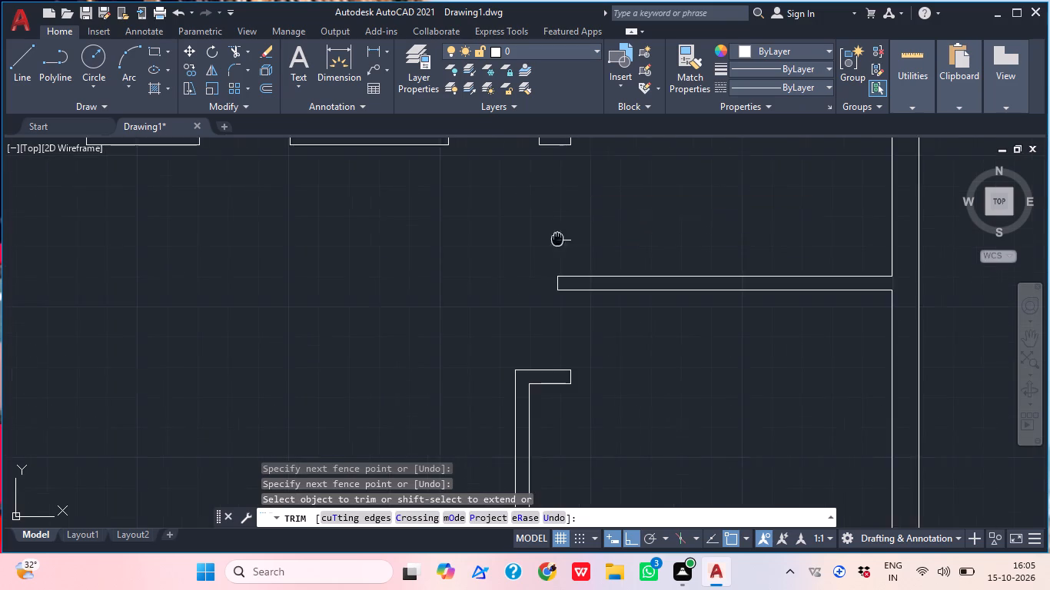
pyautogui.moveTo(557, 241); pyautogui.dragTo(549, 260, button='middle')
pyautogui.click(548, 286)
pyautogui.click(543, 269)
pyautogui.press('Escape')
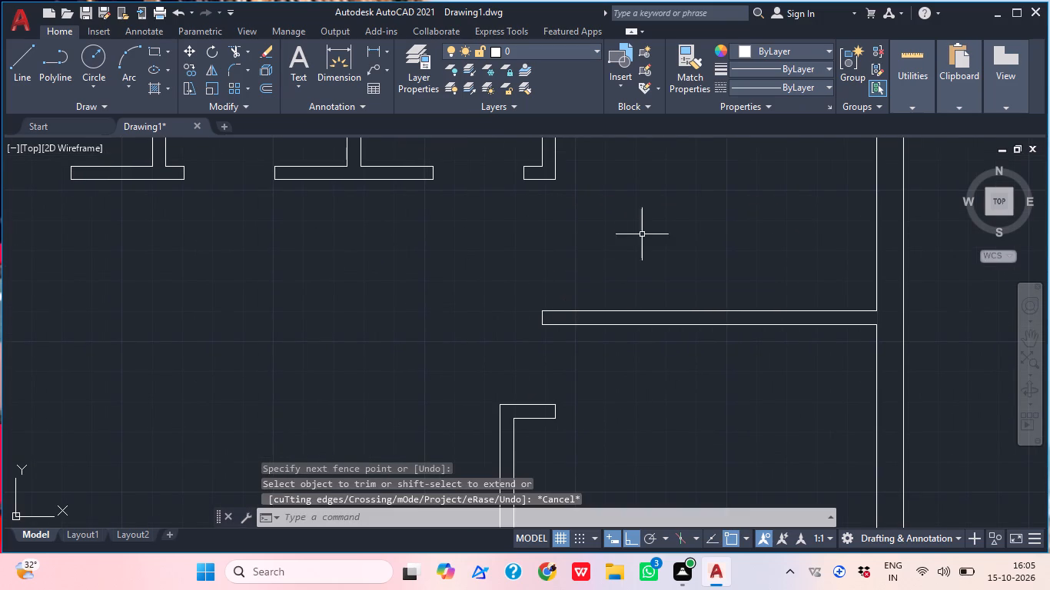
# Draw a short horizontal line starting 6" above the upper corner of the free end of the partition between the right-hand rooms.
pyautogui.press('l')
pyautogui.press('space')
pyautogui.write('tk')
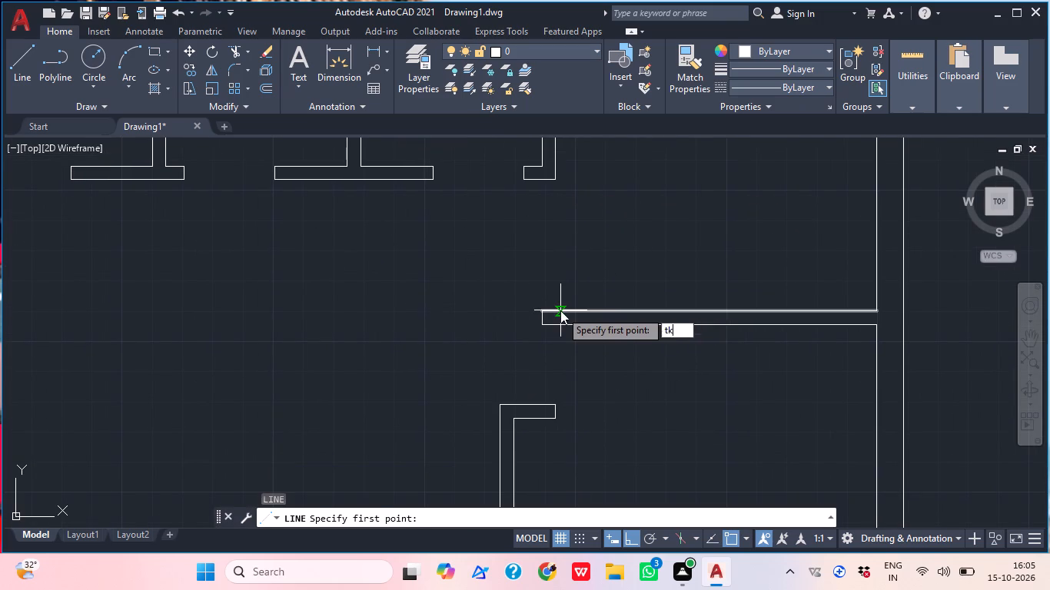
pyautogui.press('space')
pyautogui.scroll(1, 543, 306)
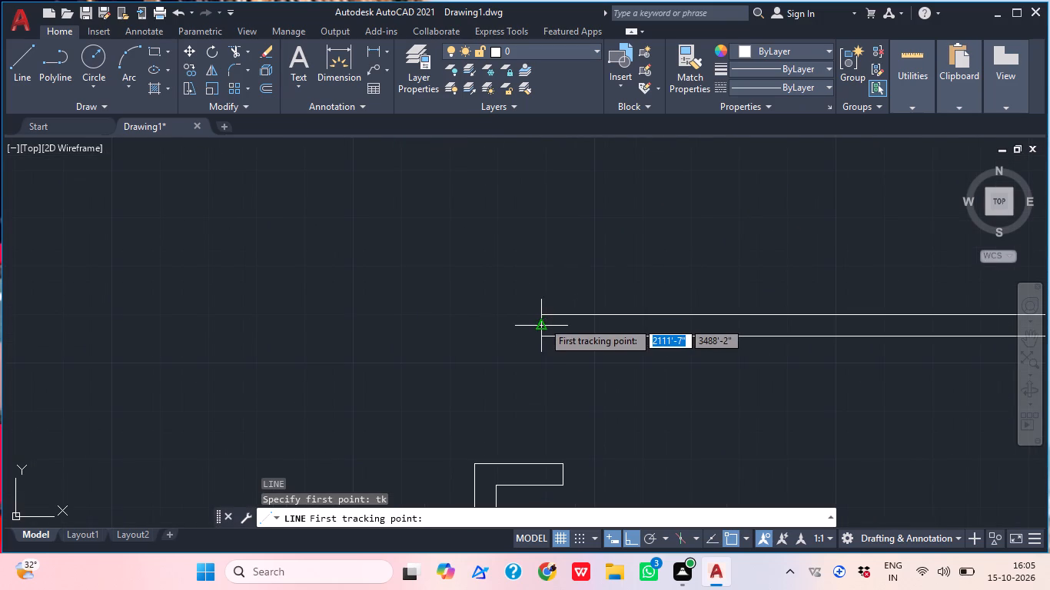
pyautogui.click(543, 313)
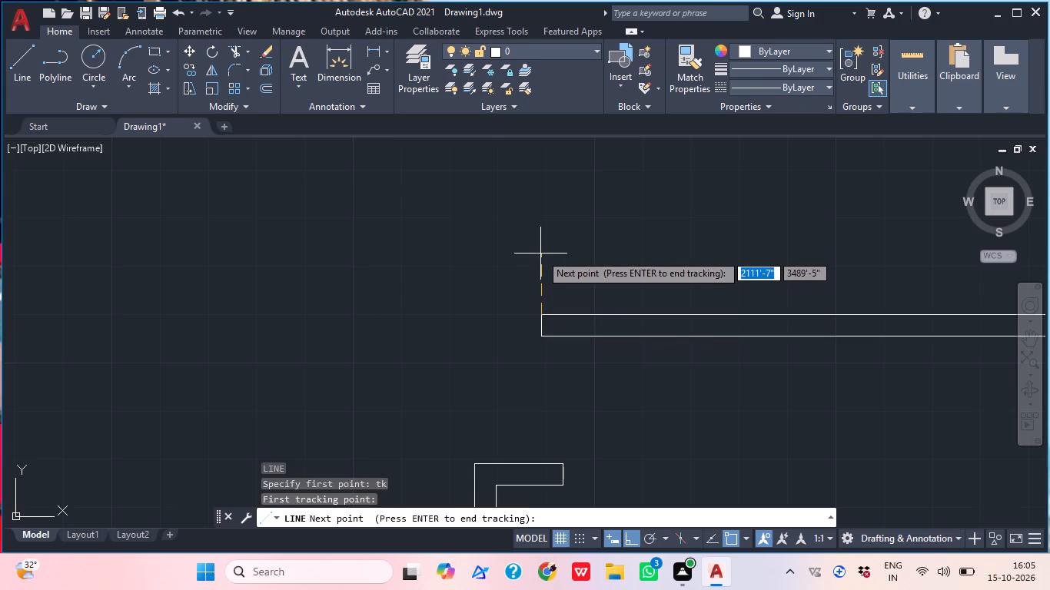
pyautogui.press('6')
pyautogui.hotkey('shift', '"')
pyautogui.press('Return')
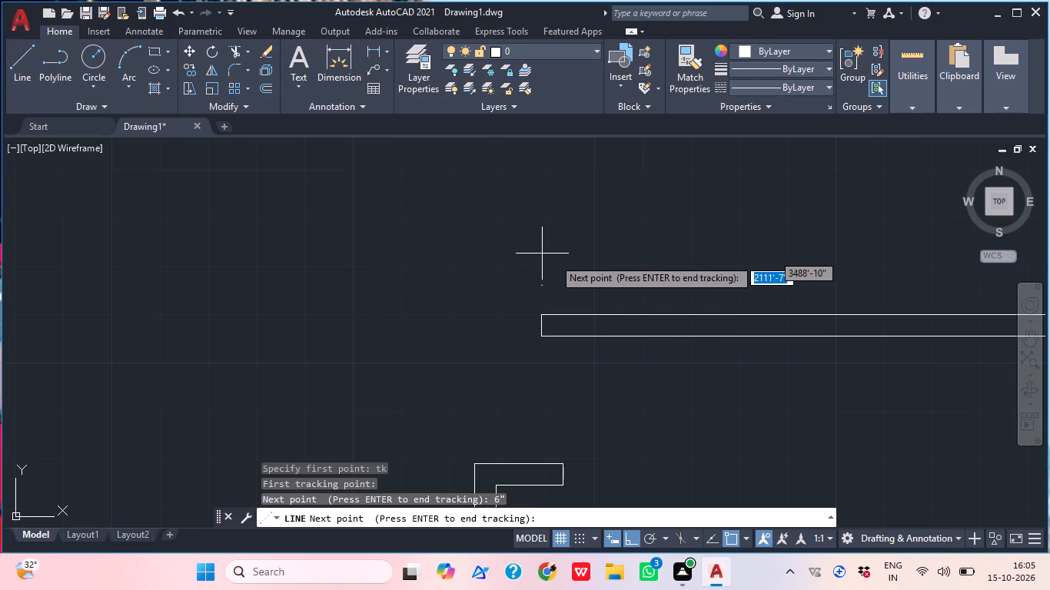
pyautogui.press('Return')
pyautogui.click(579, 283)
pyautogui.press('Escape')
pyautogui.moveTo(610, 257); pyautogui.dragTo(600, 284, button='middle')
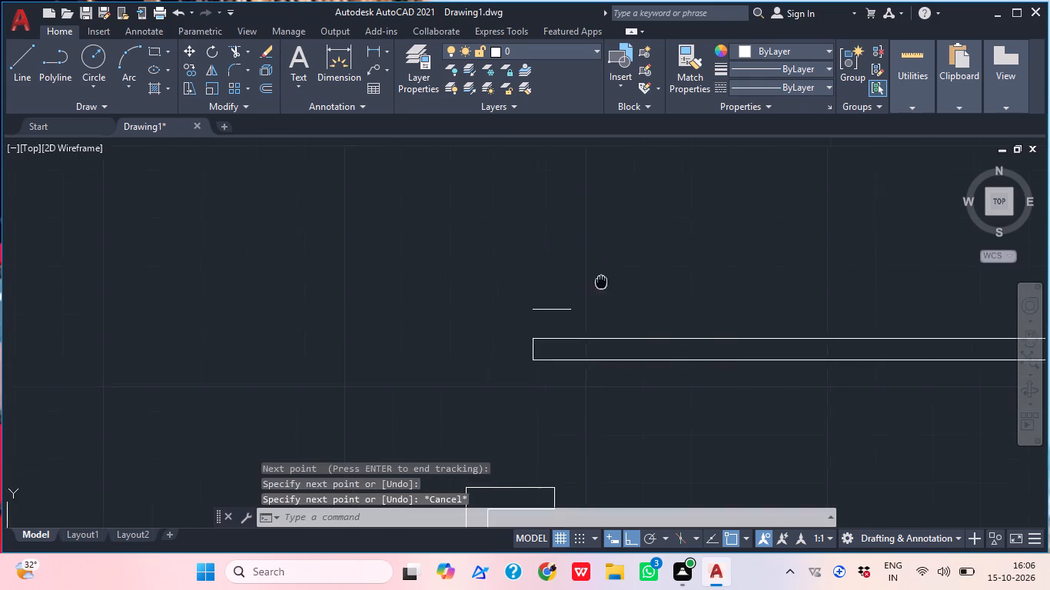
pyautogui.moveTo(600, 284); pyautogui.dragTo(587, 304, button='middle')
# Draw a vertical line joining the short line's outer end to the upper corner of the partition's free end.
pyautogui.press('l')
pyautogui.press('space')
pyautogui.click(513, 336)
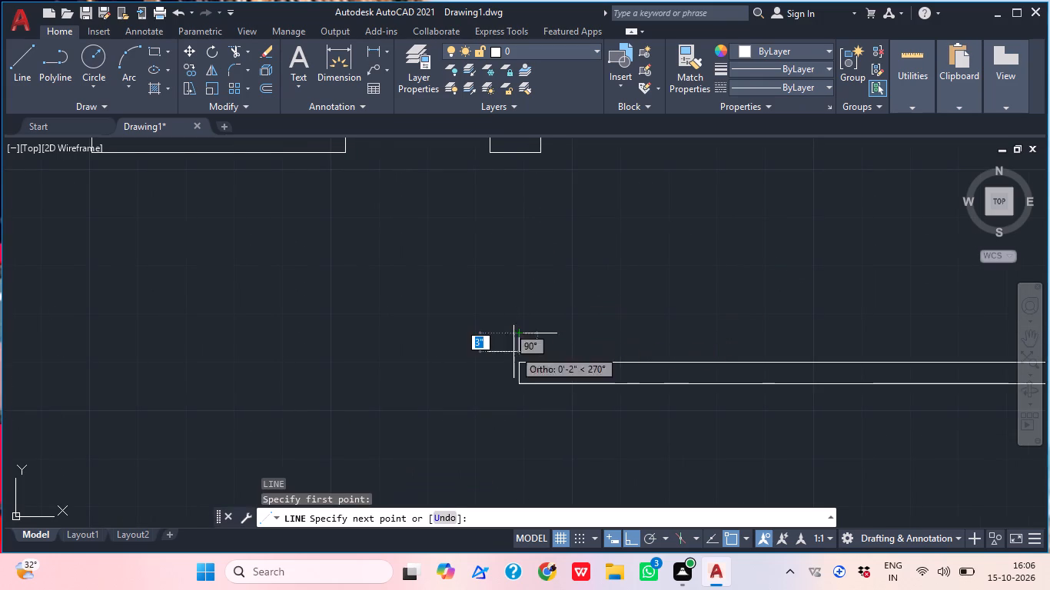
pyautogui.scroll(1, 518, 368)
pyautogui.click(519, 368)
pyautogui.scroll(1, 546, 337)
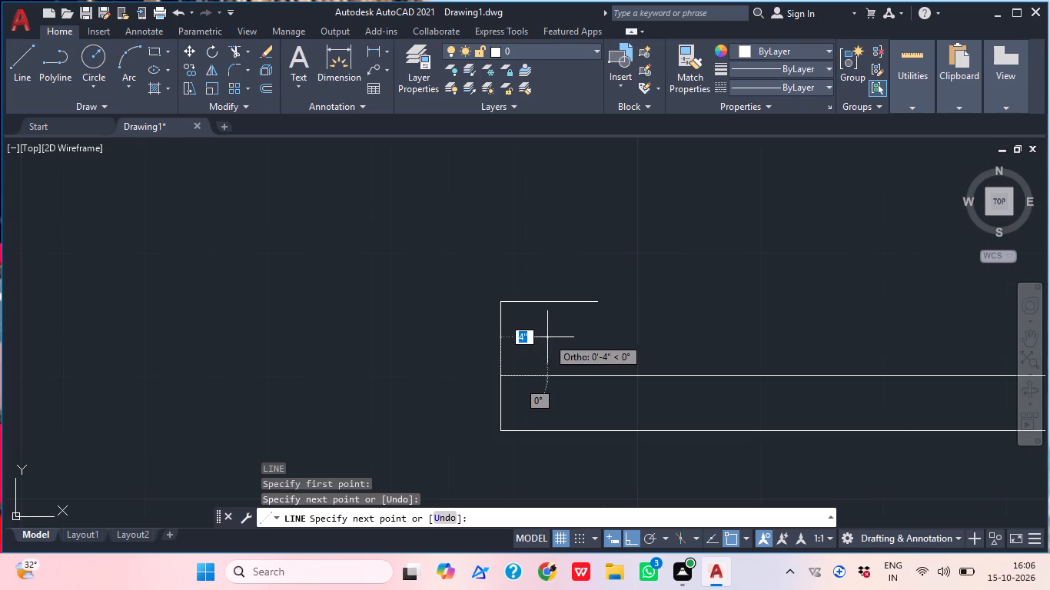
pyautogui.press('`')
pyautogui.press('Escape')
pyautogui.moveTo(559, 345); pyautogui.dragTo(510, 335, button='middle')
pyautogui.press('Escape')
pyautogui.scroll(-2, 573, 314)
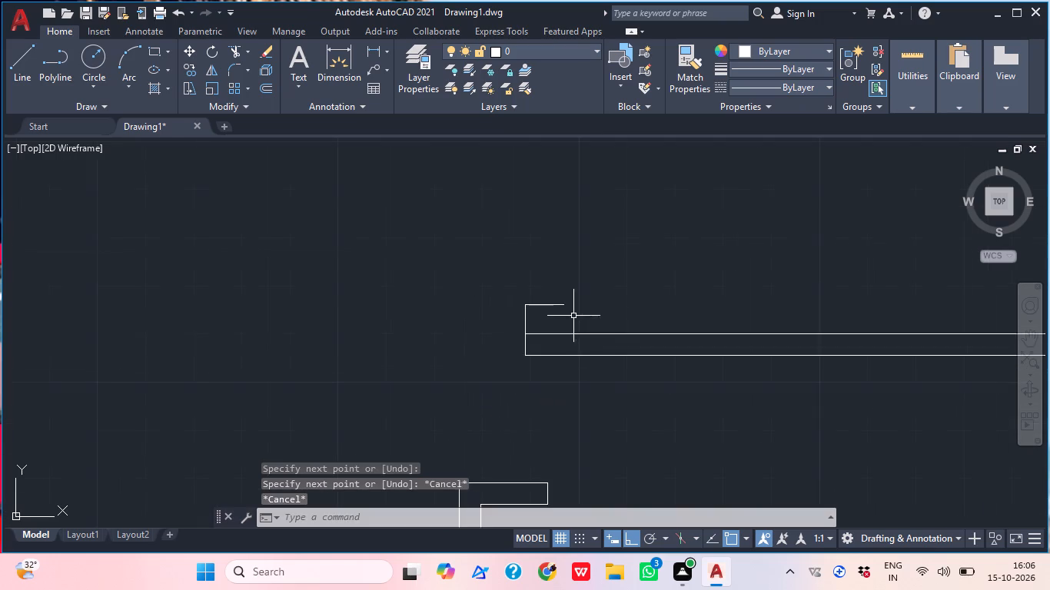
pyautogui.moveTo(563, 331); pyautogui.dragTo(477, 432, button='middle')
# Extend the right face of the third room's right partition down to the partition between the right-hand rooms.
pyautogui.write('ex')
pyautogui.press('space')
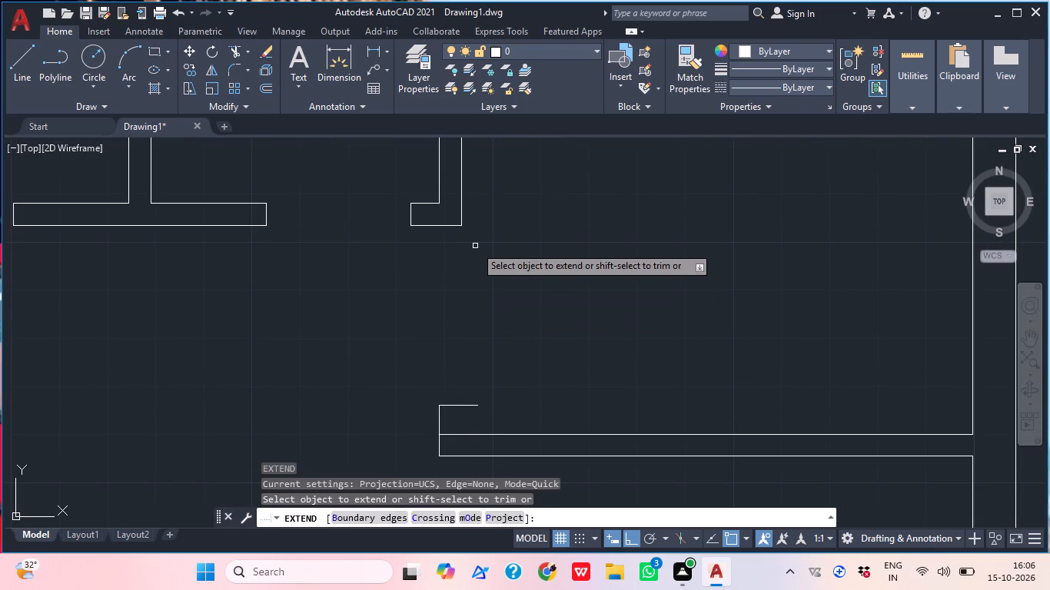
pyautogui.click(475, 218)
pyautogui.click(447, 211)
pyautogui.moveTo(477, 336); pyautogui.dragTo(464, 332)
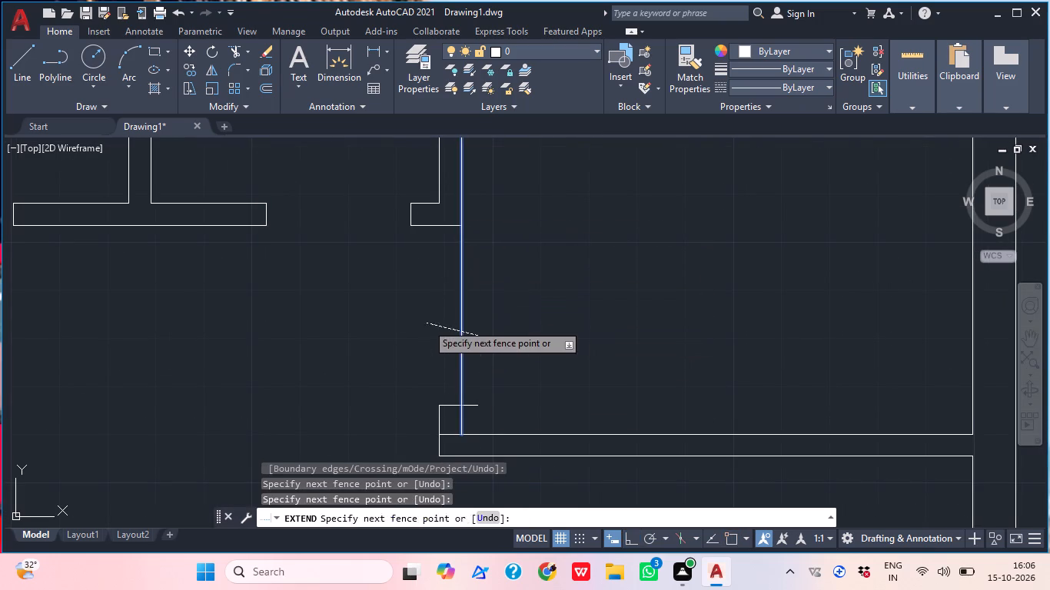
pyautogui.click(427, 323)
pyautogui.press('Escape')
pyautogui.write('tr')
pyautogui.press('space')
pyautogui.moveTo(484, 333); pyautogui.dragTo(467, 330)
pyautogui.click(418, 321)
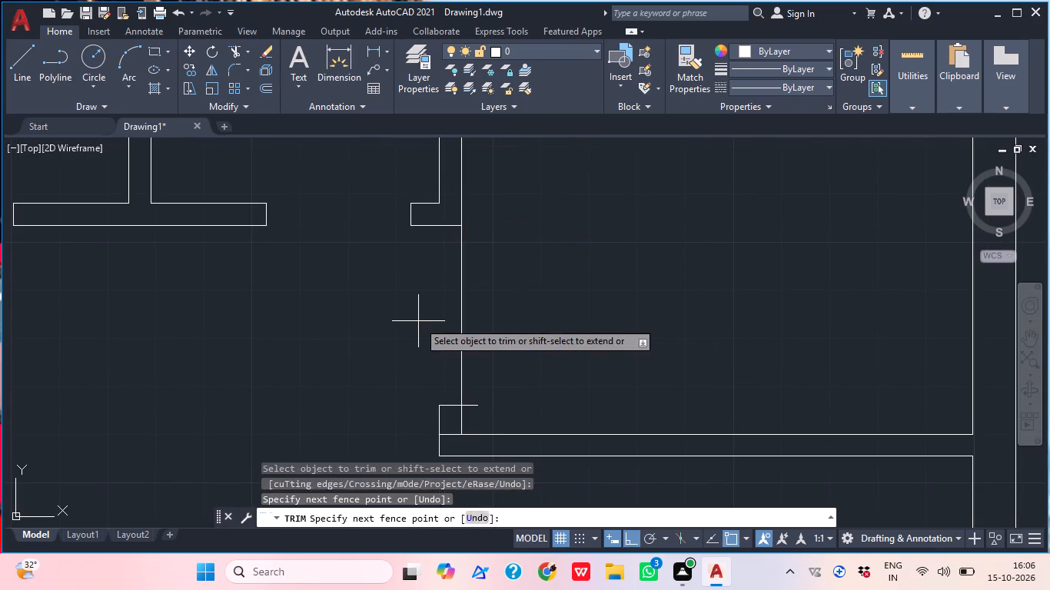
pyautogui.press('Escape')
# Trim the extended face between the third room's stub and the short line, and cut off the short line's overhang.
pyautogui.write('tr')
pyautogui.press('space')
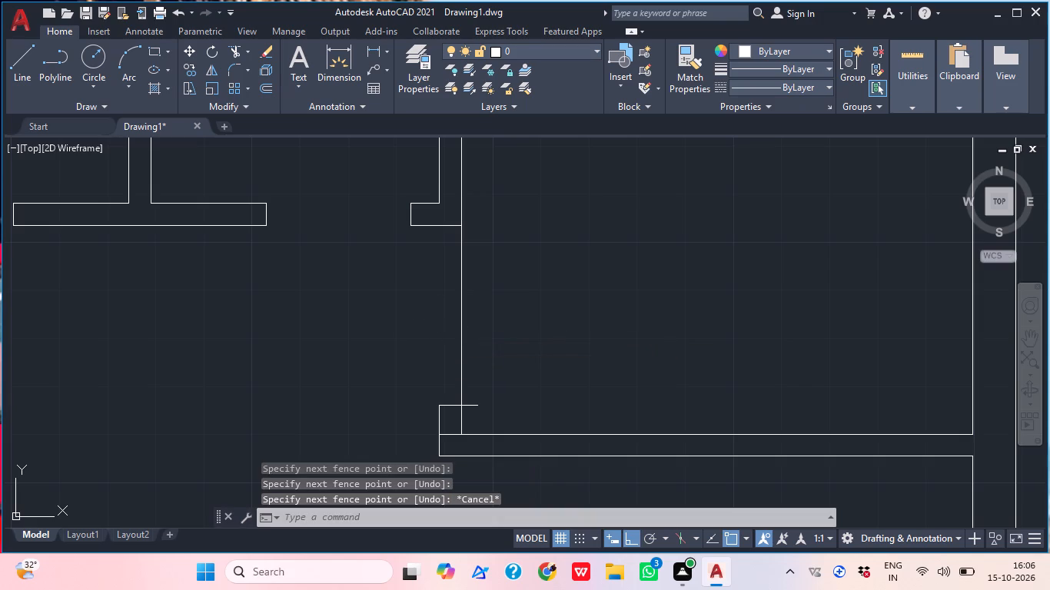
pyautogui.moveTo(441, 327); pyautogui.dragTo(451, 327)
pyautogui.click(484, 328)
pyautogui.click(478, 405)
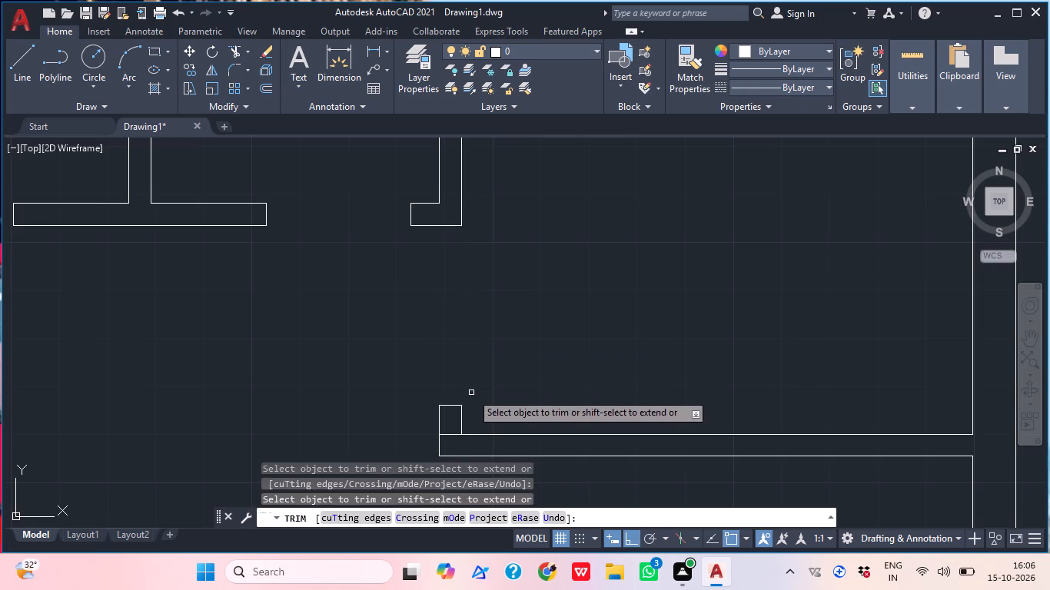
pyautogui.press('Escape')
# Trim away the partition line separating the new upturned nib from the partition between the right-hand rooms.
pyautogui.scroll(-3, 491, 344)
pyautogui.moveTo(498, 346); pyautogui.dragTo(477, 316, button='middle')
pyautogui.scroll(3, 496, 344)
pyautogui.write('tr')
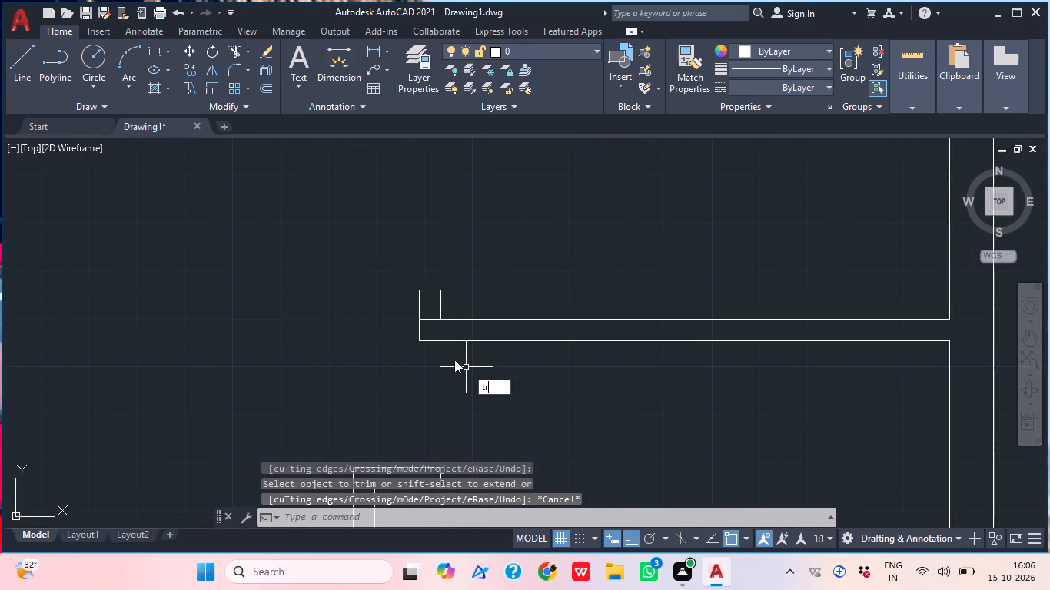
pyautogui.press('space')
pyautogui.scroll(2, 432, 325)
pyautogui.click(432, 325)
pyautogui.click(422, 296)
pyautogui.press('Escape')
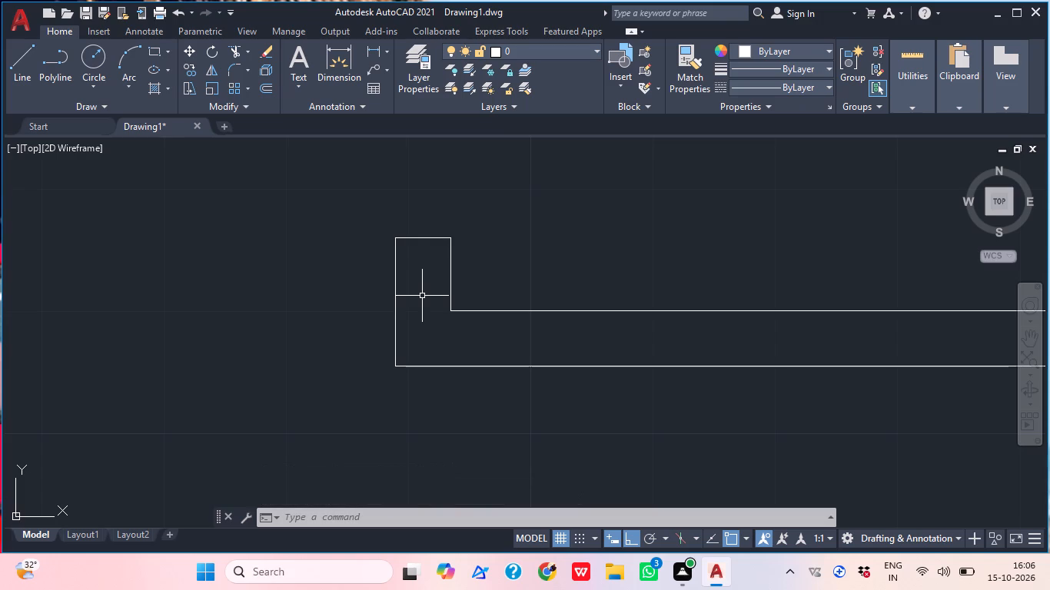
pyautogui.scroll(-1, 510, 299)
pyautogui.moveTo(511, 300); pyautogui.dragTo(509, 269, button='middle')
pyautogui.press('Escape')
# Draw a jamb line across the 9" wall above the small room beside the staircase, 6" in from that room's upper right corner.
pyautogui.scroll(-2, 521, 285)
pyautogui.moveTo(577, 320); pyautogui.dragTo(524, 274, button='middle')
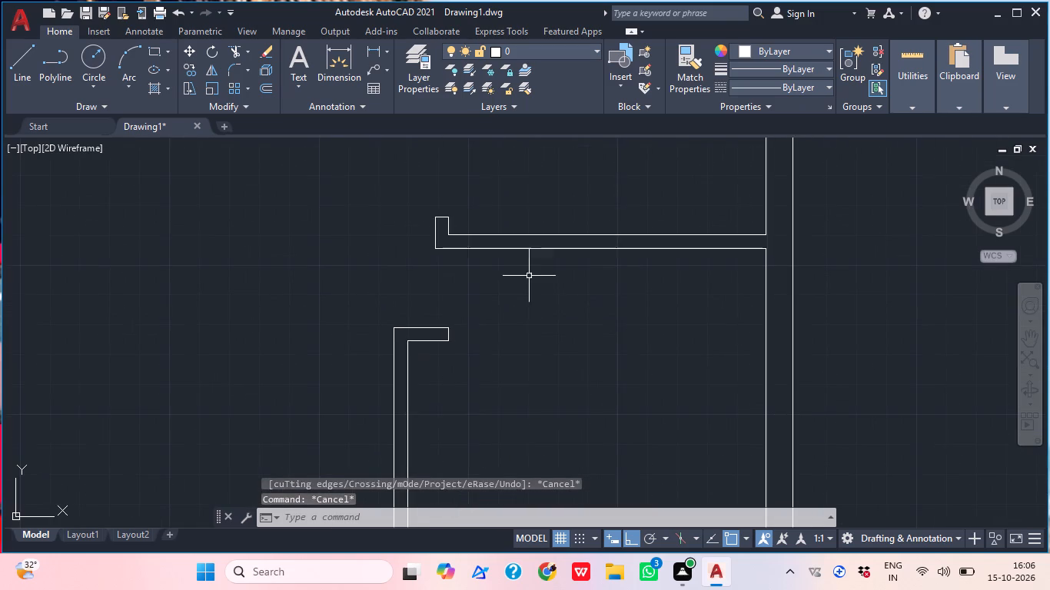
pyautogui.scroll(-2, 611, 291)
pyautogui.moveTo(594, 320); pyautogui.dragTo(570, 231, button='middle')
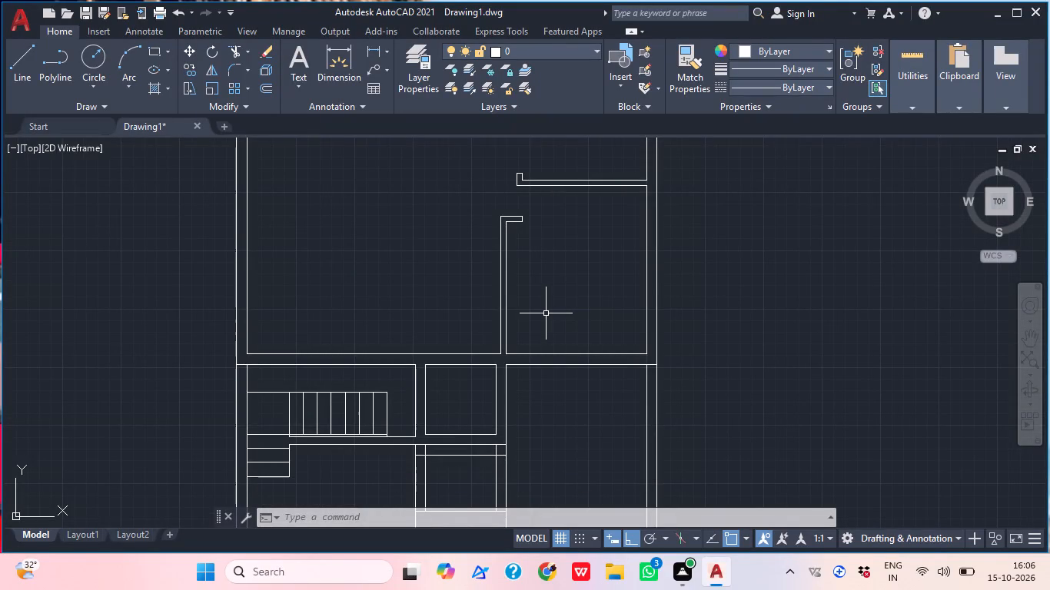
pyautogui.moveTo(523, 366); pyautogui.dragTo(554, 313, button='middle')
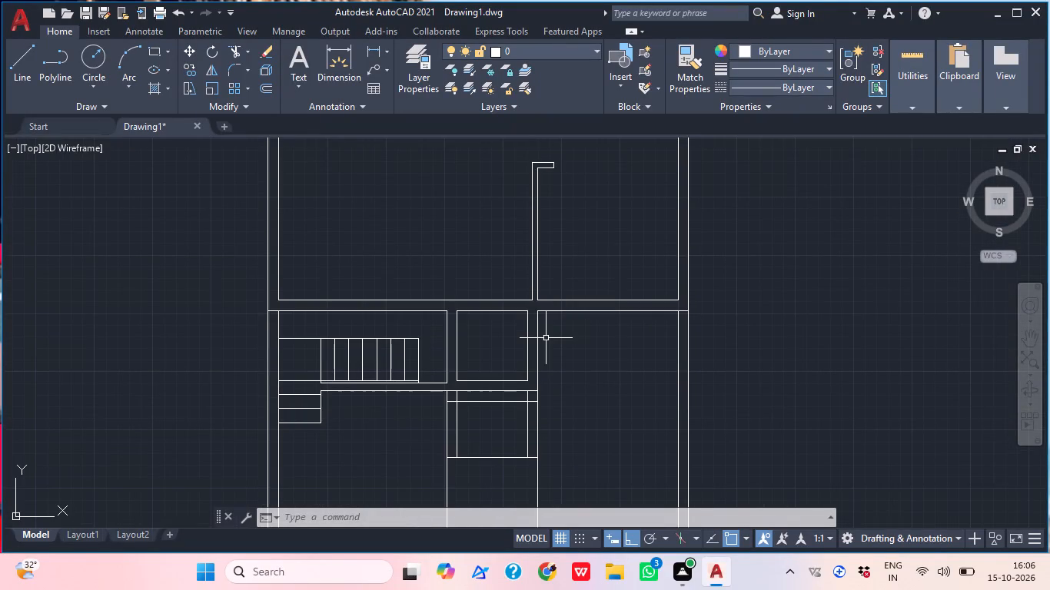
pyautogui.scroll(2, 524, 318)
pyautogui.moveTo(524, 319); pyautogui.dragTo(526, 370, button='middle')
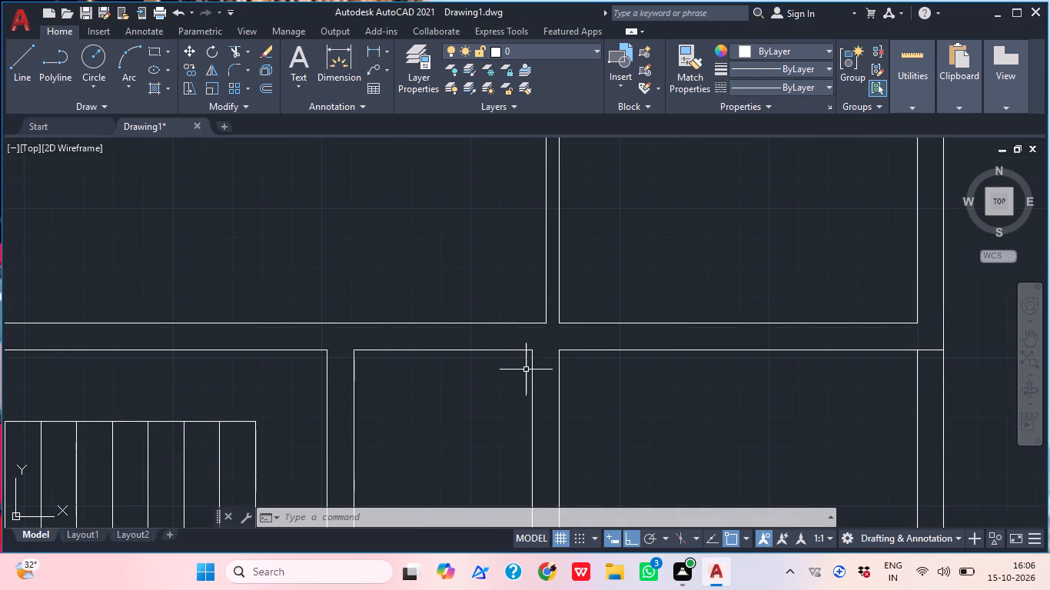
pyautogui.moveTo(518, 370); pyautogui.dragTo(545, 379, button='middle')
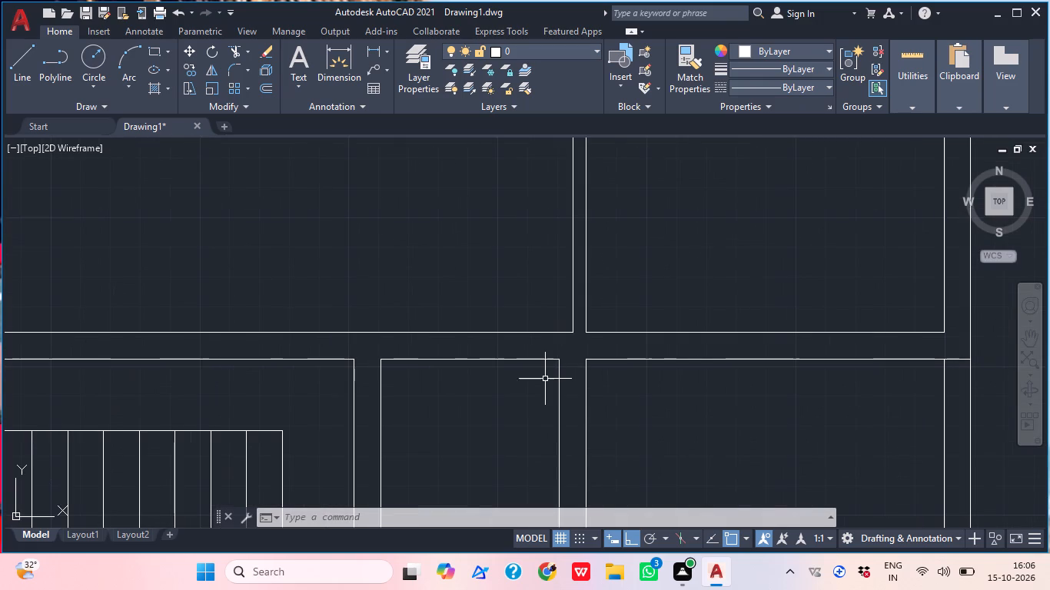
pyautogui.press('l')
pyautogui.press('space')
pyautogui.write('tk')
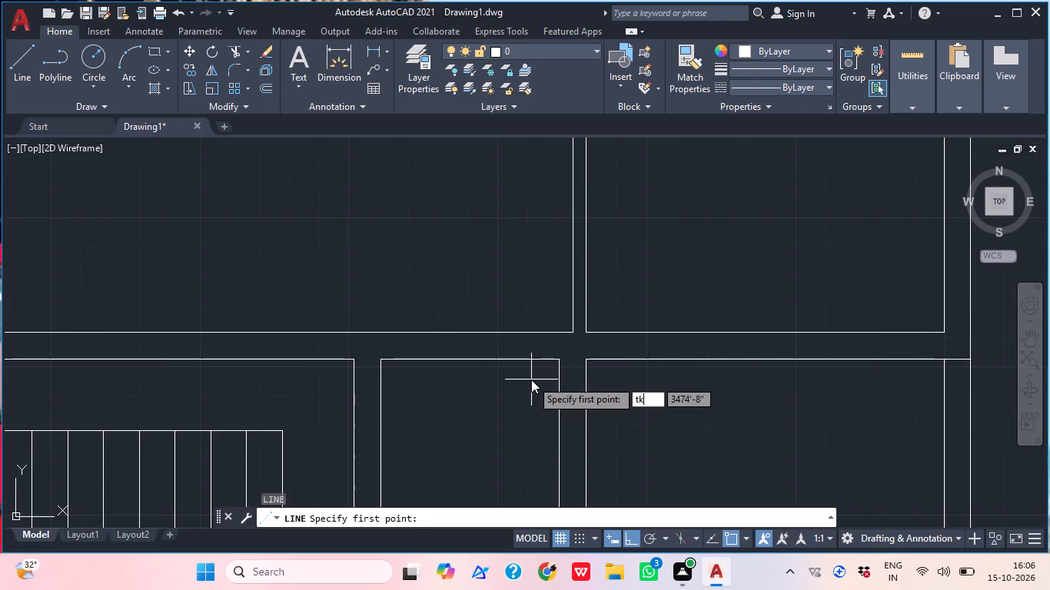
pyautogui.press('space')
pyautogui.click(554, 360)
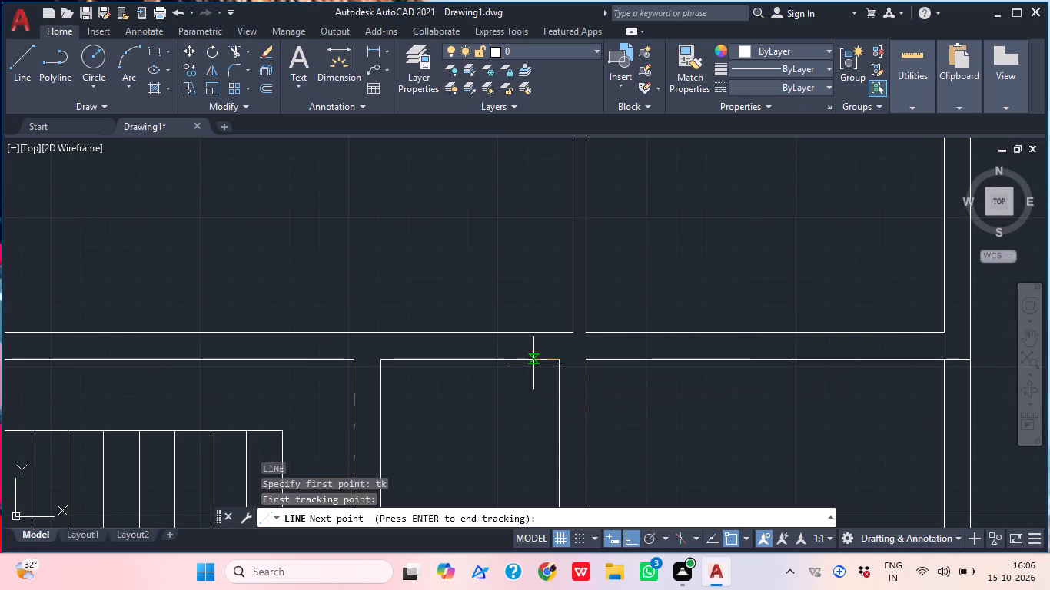
pyautogui.press('6')
pyautogui.hotkey('shift', '"')
pyautogui.press('Return')
pyautogui.press('Return')
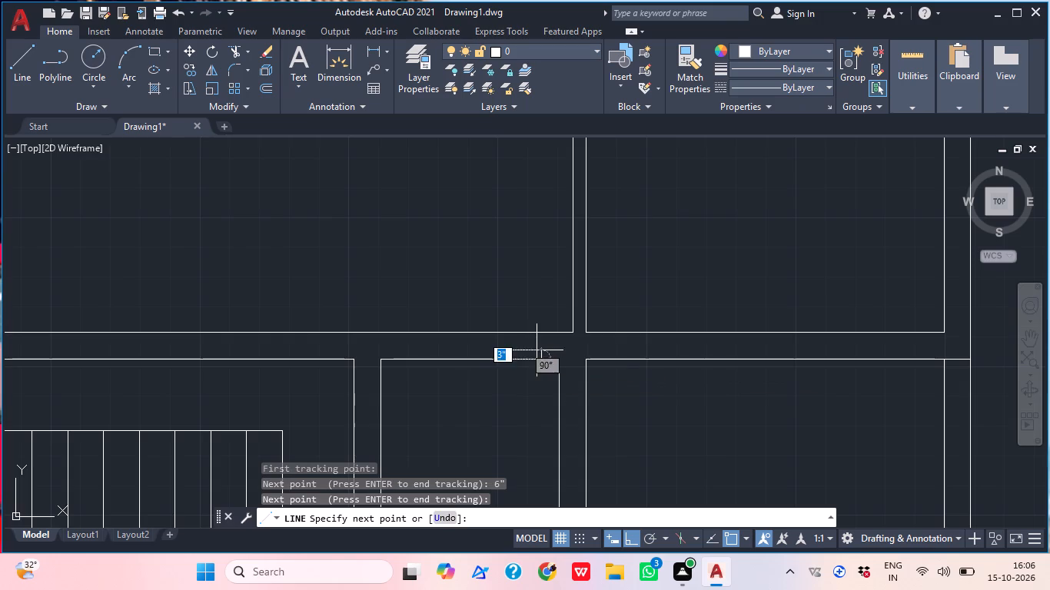
pyautogui.scroll(2, 537, 343)
pyautogui.click(549, 318)
pyautogui.scroll(-2, 612, 252)
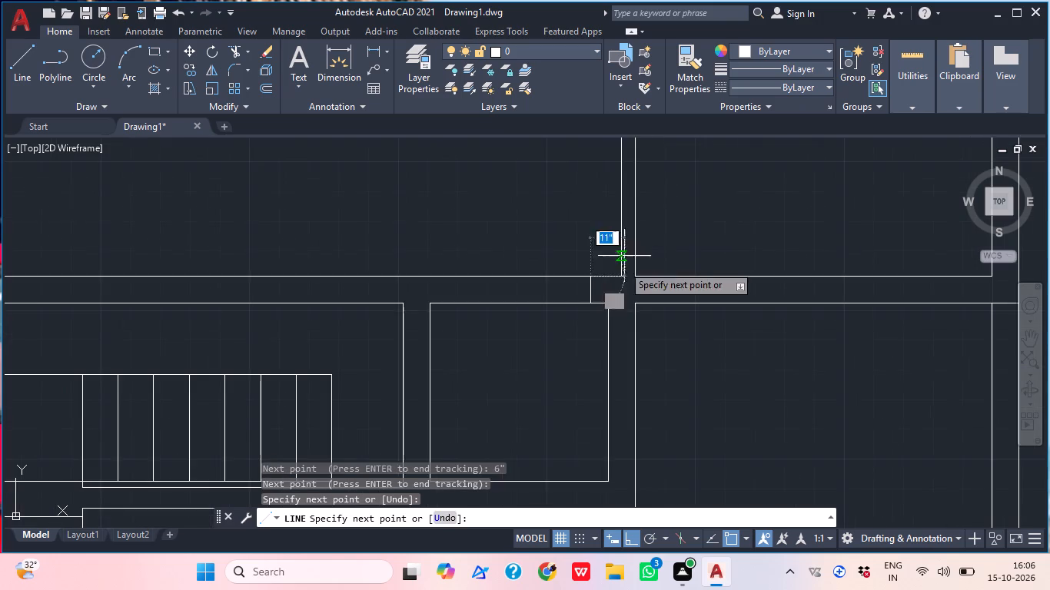
pyautogui.press('Escape')
pyautogui.moveTo(607, 300); pyautogui.dragTo(577, 331, button='middle')
# Offset the new jamb line 3'6" to the left within the wall.
pyautogui.press('o')
pyautogui.press('space')
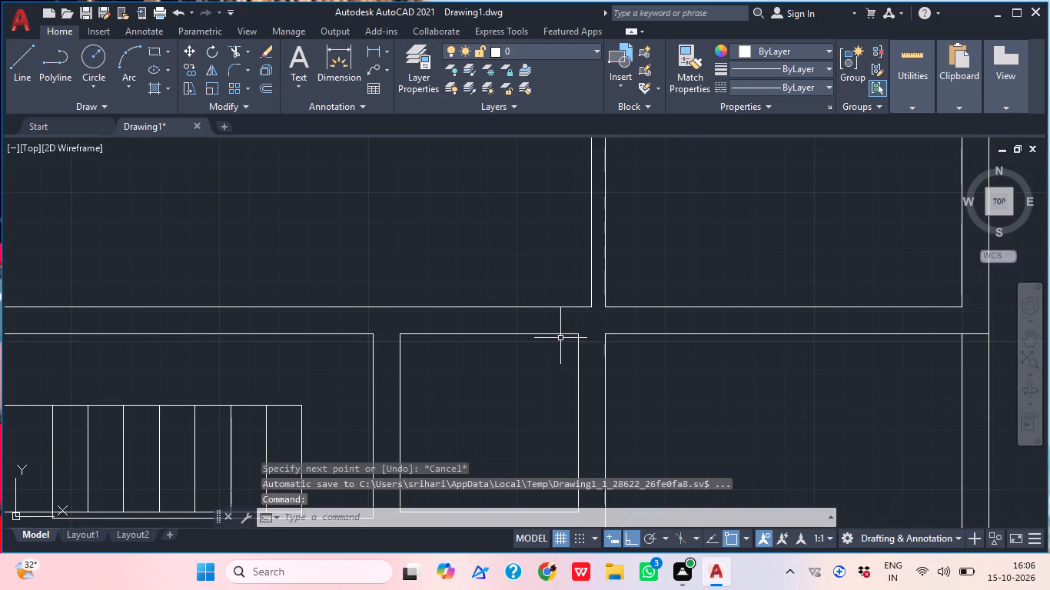
pyautogui.write('3\'6"')
pyautogui.press('Return')
pyautogui.scroll(2, 568, 307)
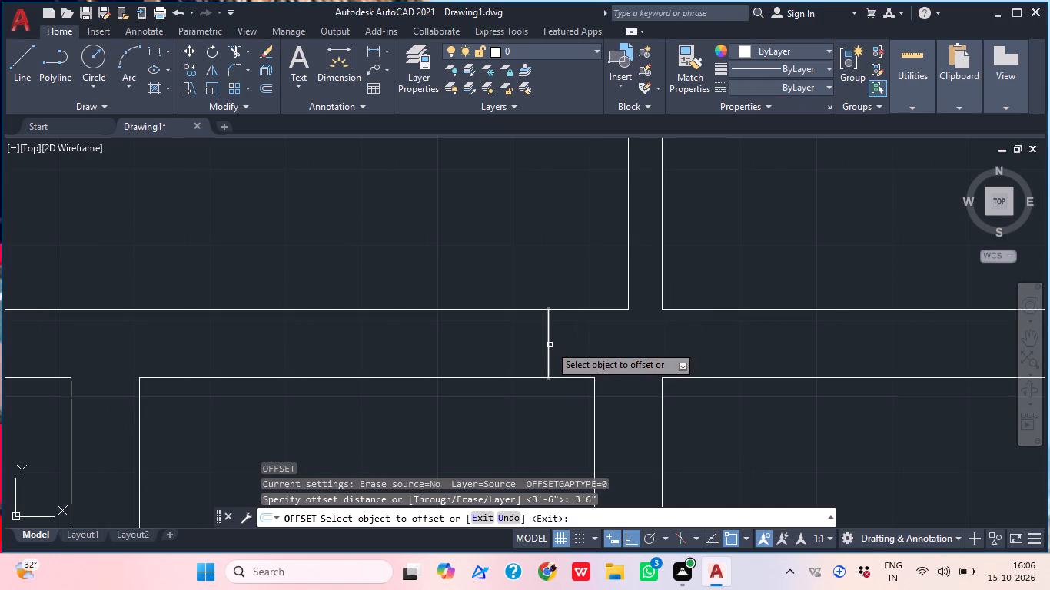
pyautogui.click(550, 345)
pyautogui.click(447, 344)
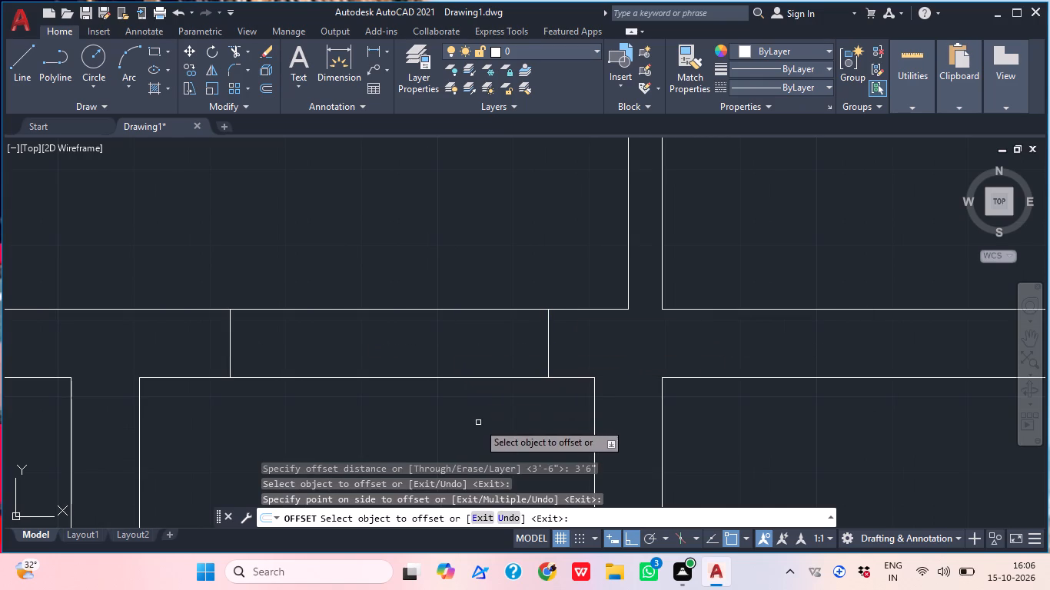
pyautogui.press('Escape')
# Trim both wall faces between the two jamb lines to open the doorway above the small room.
pyautogui.write('tr')
pyautogui.press('space')
pyautogui.click(436, 411)
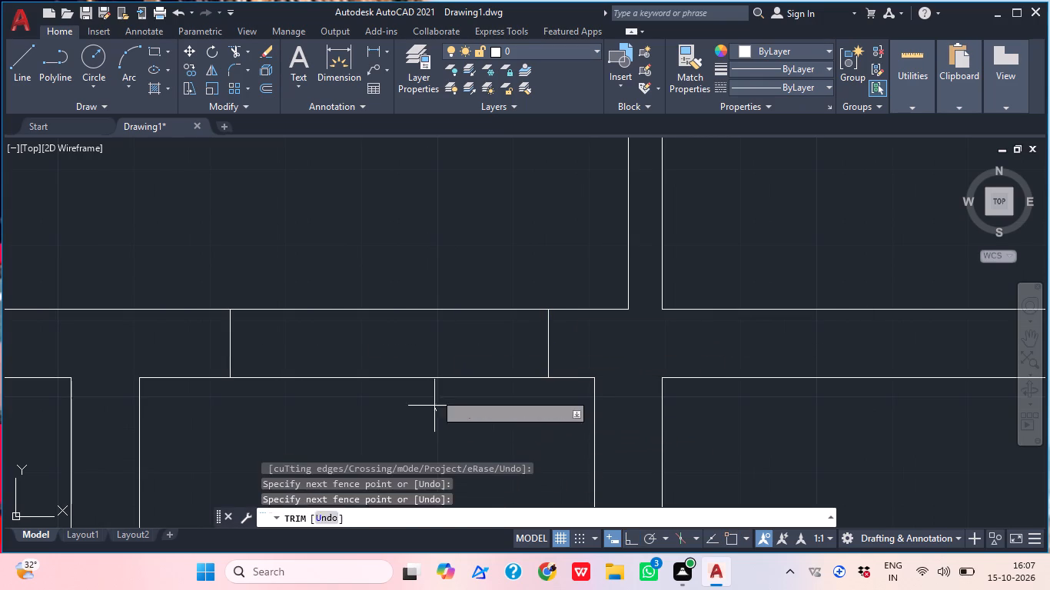
pyautogui.click(414, 254)
pyautogui.scroll(-3, 425, 248)
pyautogui.press('Escape')
pyautogui.moveTo(513, 361); pyautogui.dragTo(530, 364, button='middle')
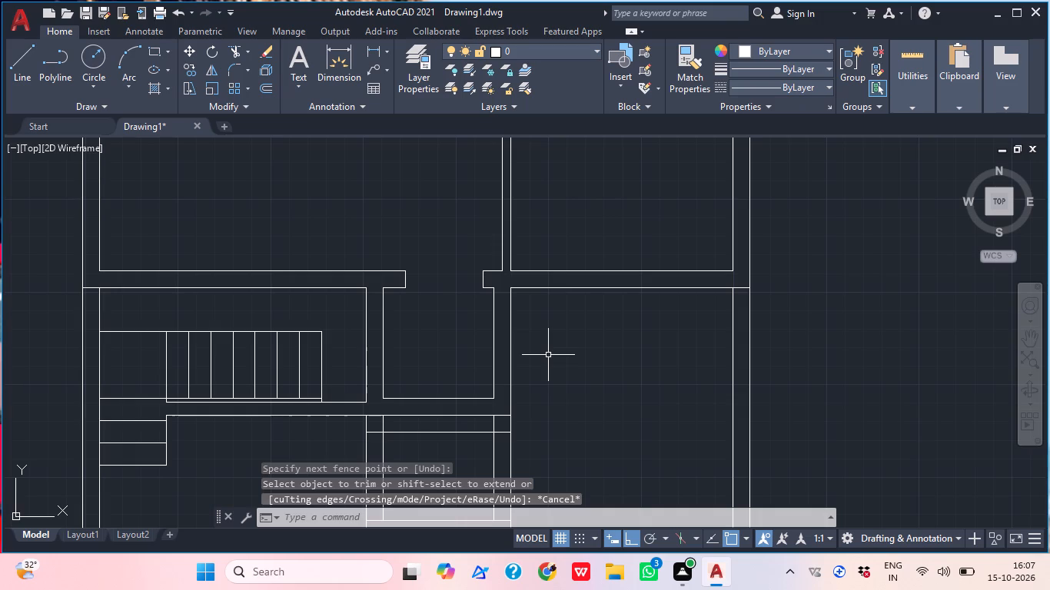
# Measure the opening in the plan's bottom wall with a temporary linear dimension, and delete the dimension.
pyautogui.scroll(-2, 548, 355)
pyautogui.moveTo(544, 361); pyautogui.dragTo(546, 413, button='middle')
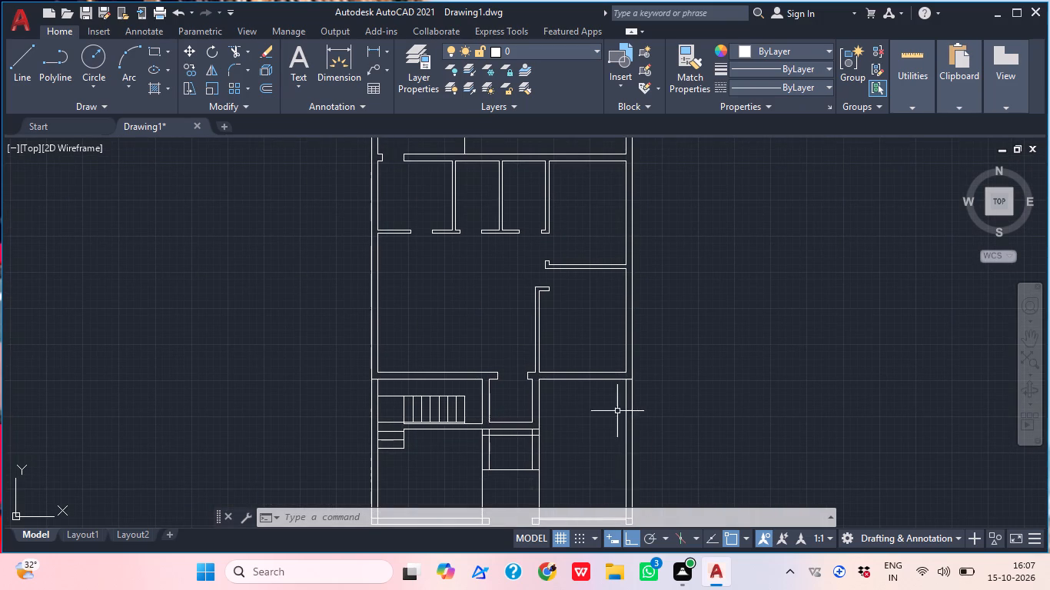
pyautogui.scroll(-1, 602, 387)
pyautogui.moveTo(615, 286); pyautogui.dragTo(566, 369, button='middle')
pyautogui.scroll(-1, 617, 360)
pyautogui.moveTo(618, 360); pyautogui.dragTo(643, 125, button='middle')
pyautogui.scroll(1, 641, 127)
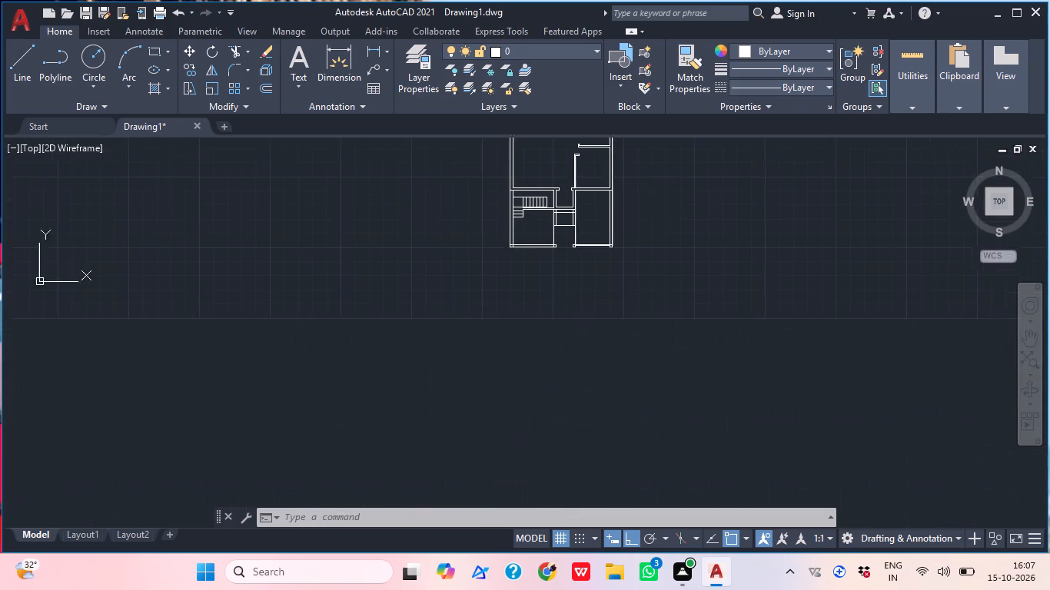
pyautogui.moveTo(643, 125); pyautogui.dragTo(649, 134, button='middle')
pyautogui.scroll(2, 612, 247)
pyautogui.moveTo(563, 283); pyautogui.dragTo(567, 306, button='middle')
pyautogui.scroll(2, 517, 301)
pyautogui.moveTo(512, 311); pyautogui.dragTo(493, 340, button='middle')
pyautogui.scroll(1, 493, 340)
pyautogui.click(374, 44)
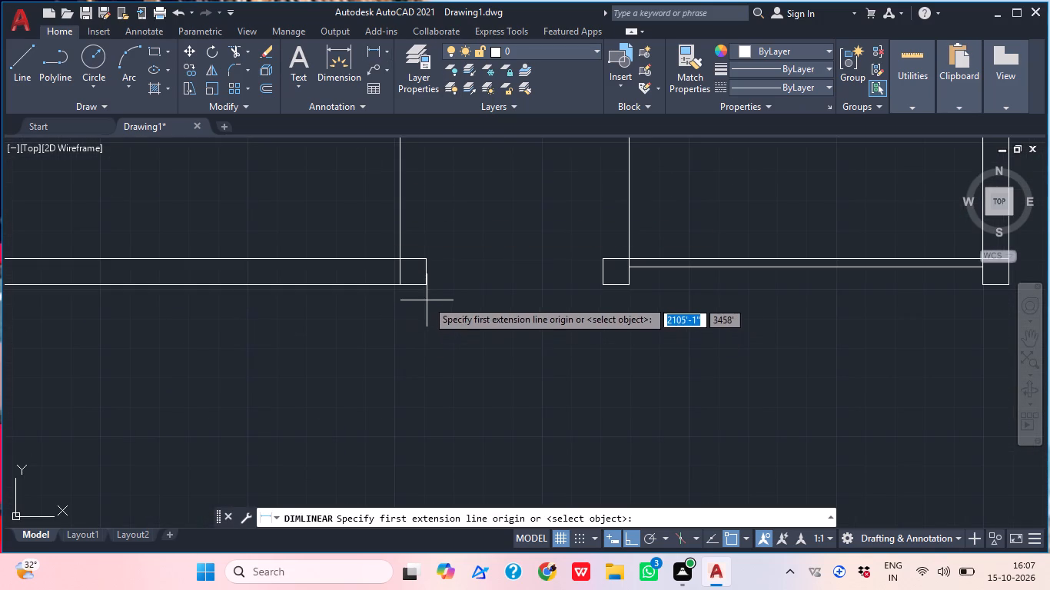
pyautogui.click(430, 287)
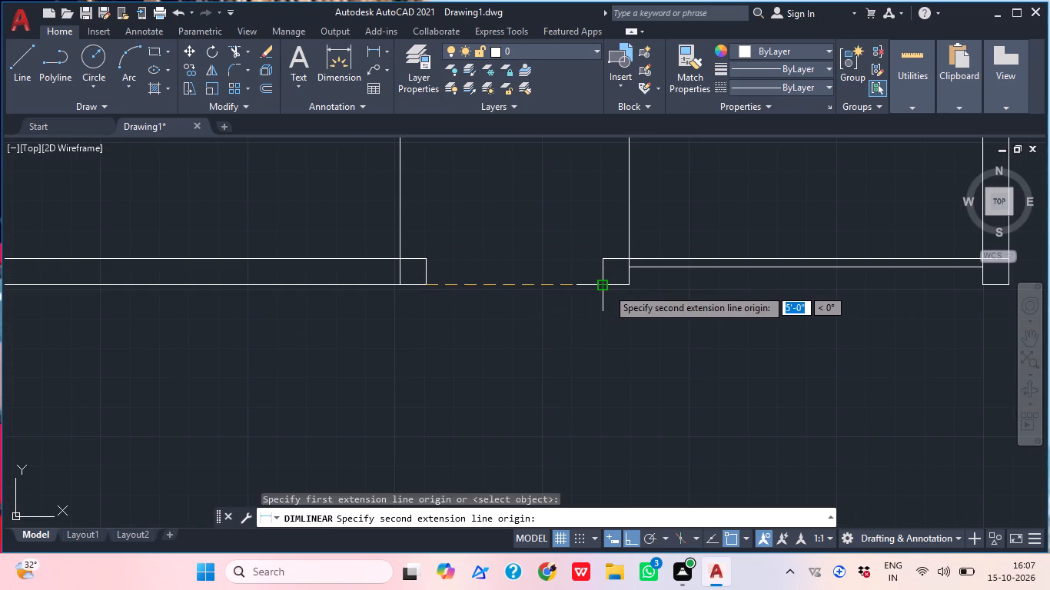
pyautogui.moveTo(607, 288); pyautogui.dragTo(604, 297)
pyautogui.click(585, 320)
pyautogui.click(553, 351)
pyautogui.click(516, 316)
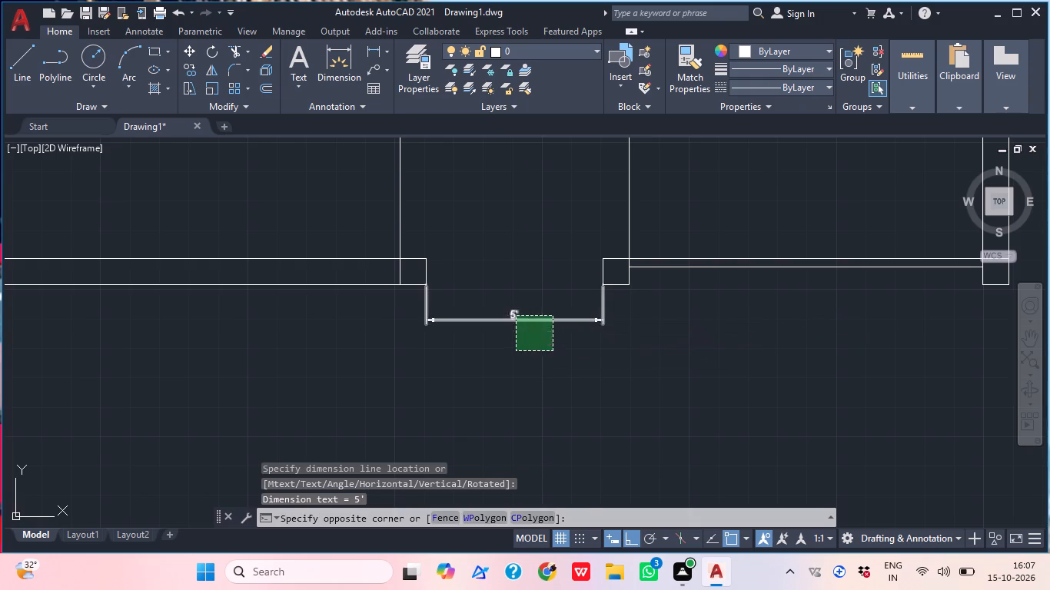
pyautogui.press('Delete')
pyautogui.scroll(-3, 555, 290)
pyautogui.moveTo(573, 305); pyautogui.dragTo(537, 330, button='middle')
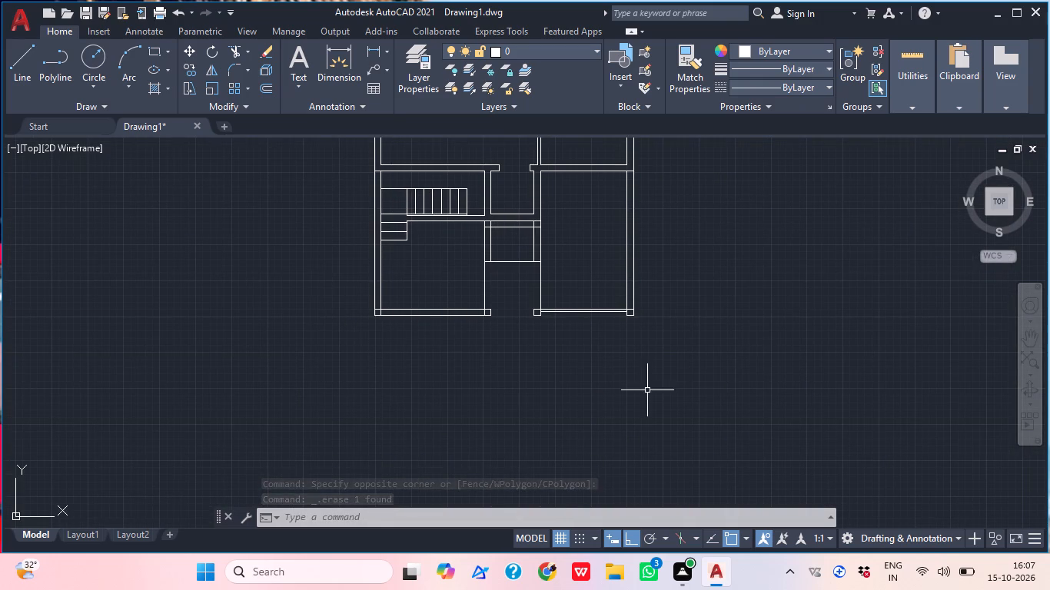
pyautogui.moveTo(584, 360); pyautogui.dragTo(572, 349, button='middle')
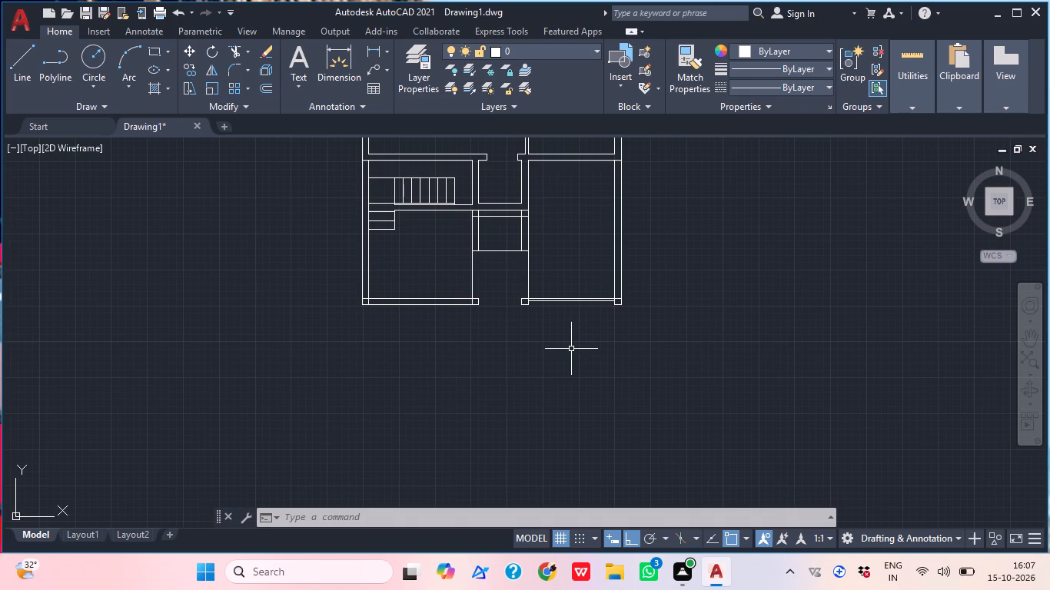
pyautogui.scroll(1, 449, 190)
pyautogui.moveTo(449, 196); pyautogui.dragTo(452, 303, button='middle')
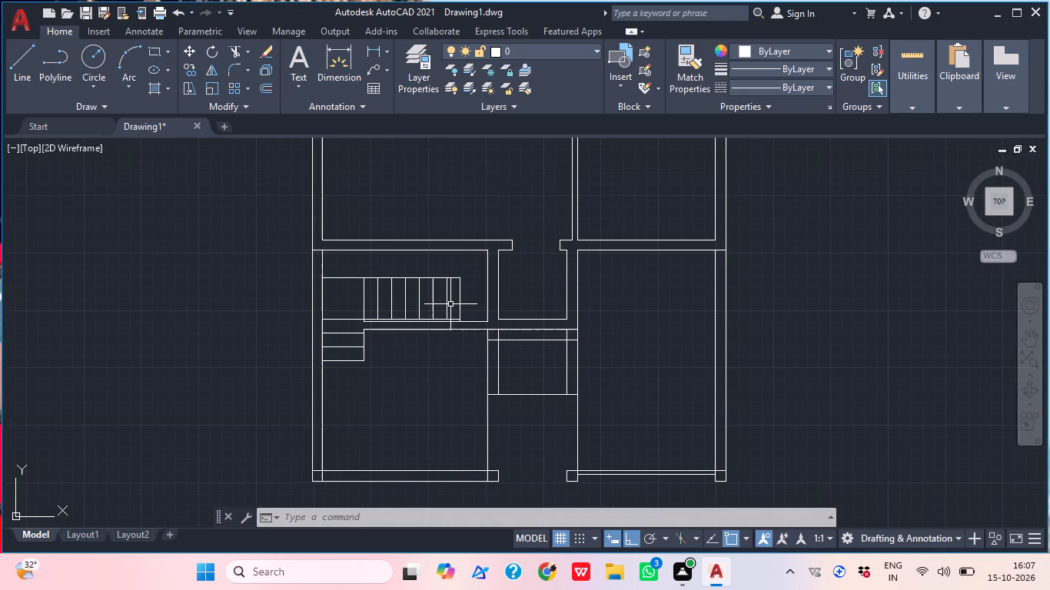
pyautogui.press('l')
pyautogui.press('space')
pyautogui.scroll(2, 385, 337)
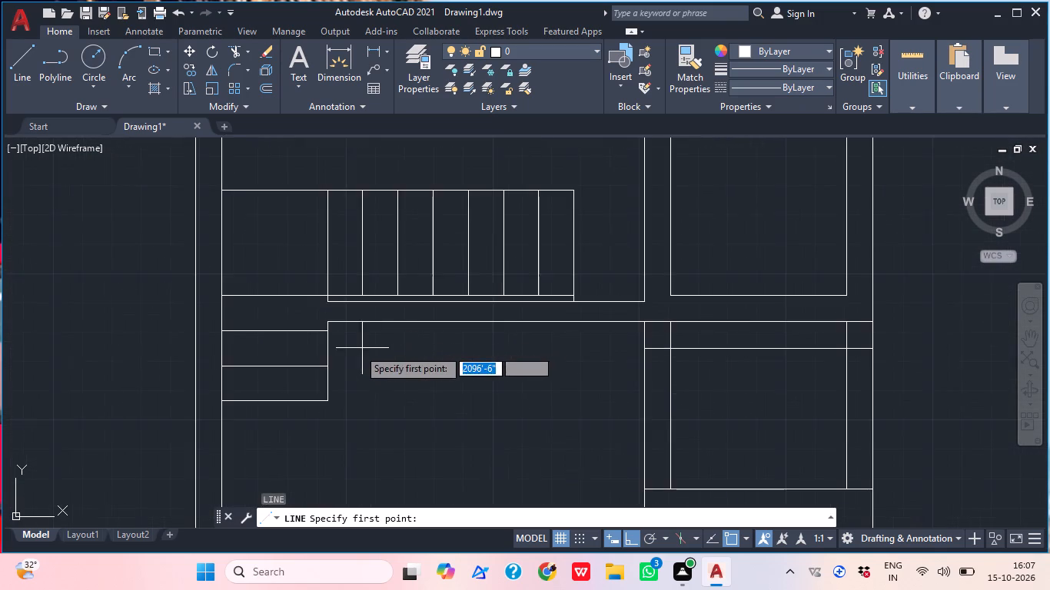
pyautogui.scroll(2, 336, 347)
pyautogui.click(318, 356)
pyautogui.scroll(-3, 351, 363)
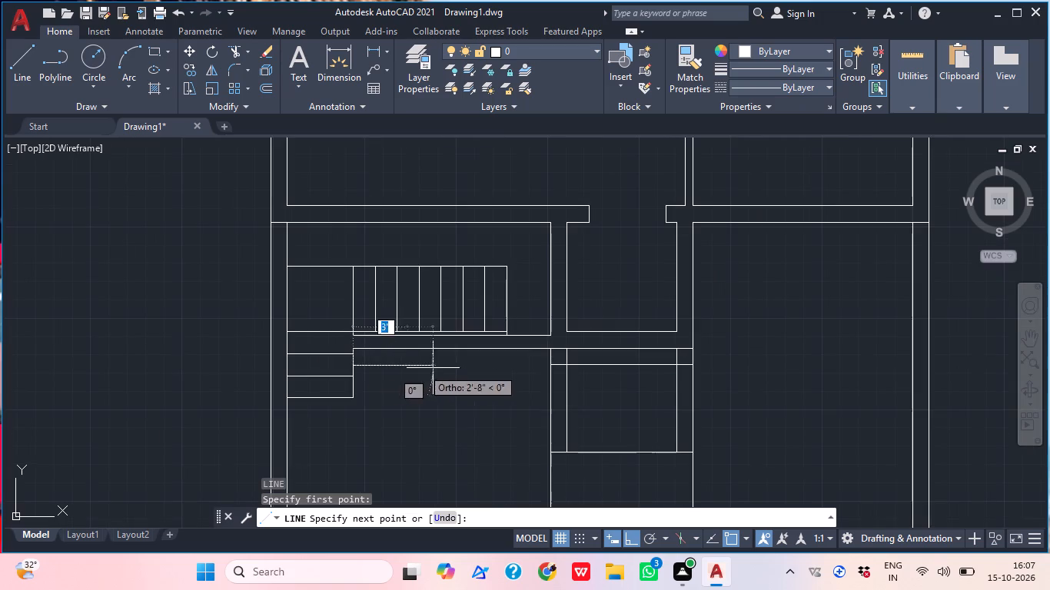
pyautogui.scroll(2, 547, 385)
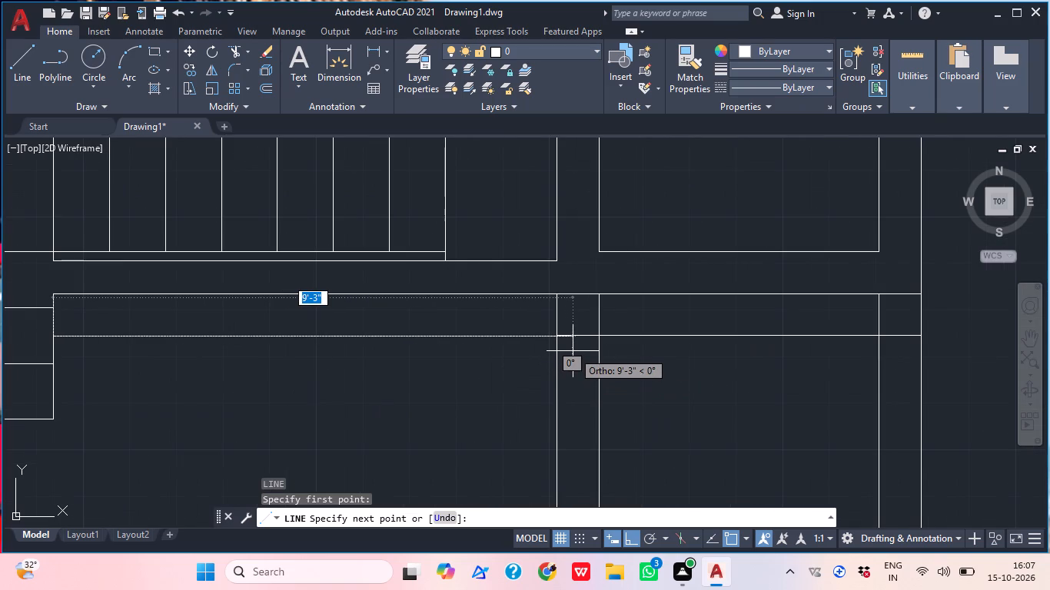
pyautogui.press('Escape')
# Draw a horizontal line below the staircase wall, from the lower flight's right edge to the left wall of the middle passage.
pyautogui.write('l')
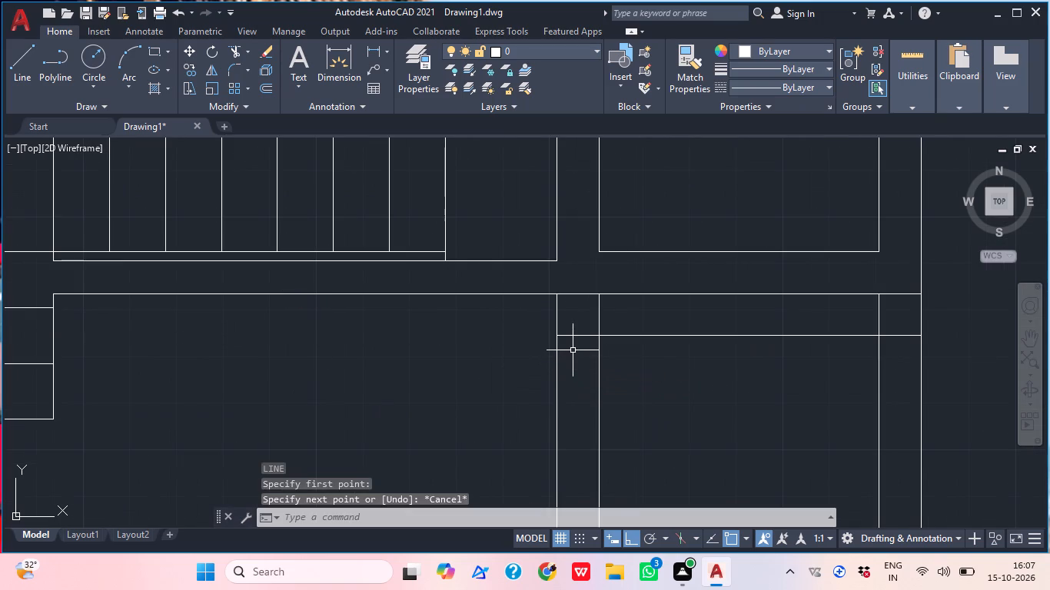
pyautogui.press('space')
pyautogui.click(53, 349)
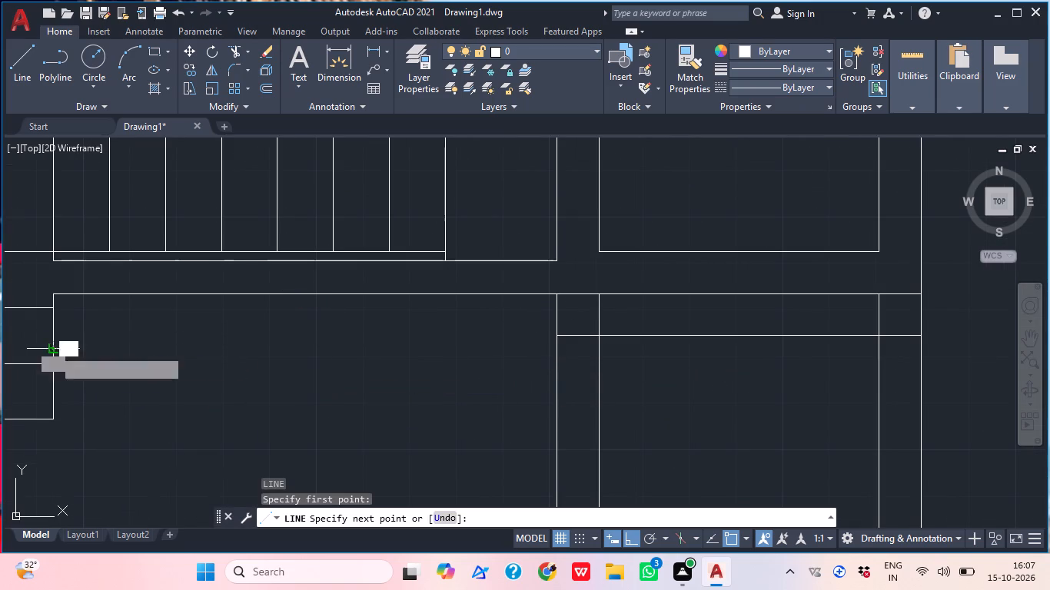
pyautogui.click(560, 352)
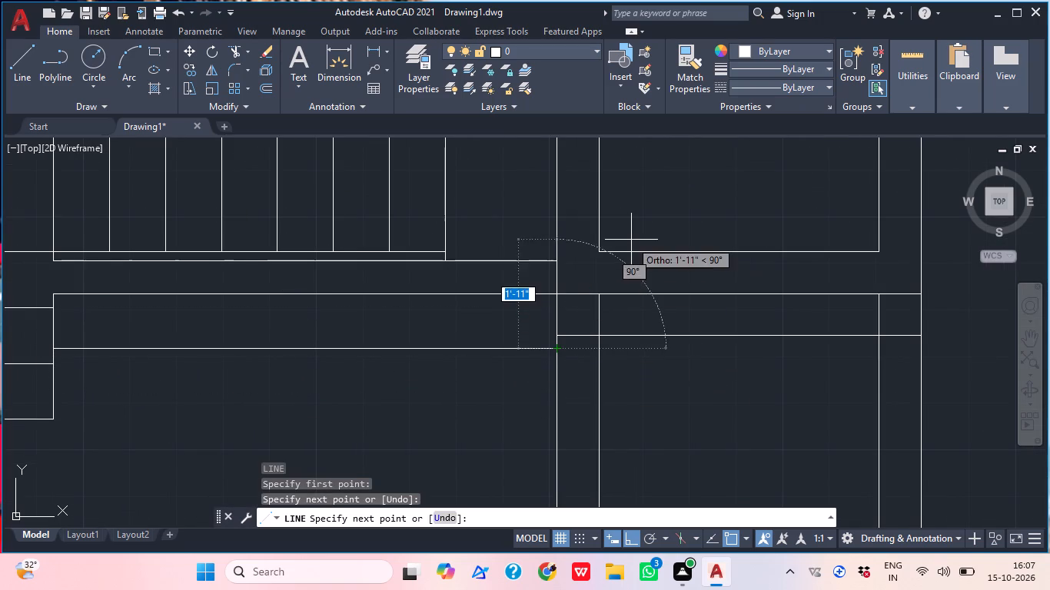
pyautogui.press('Escape')
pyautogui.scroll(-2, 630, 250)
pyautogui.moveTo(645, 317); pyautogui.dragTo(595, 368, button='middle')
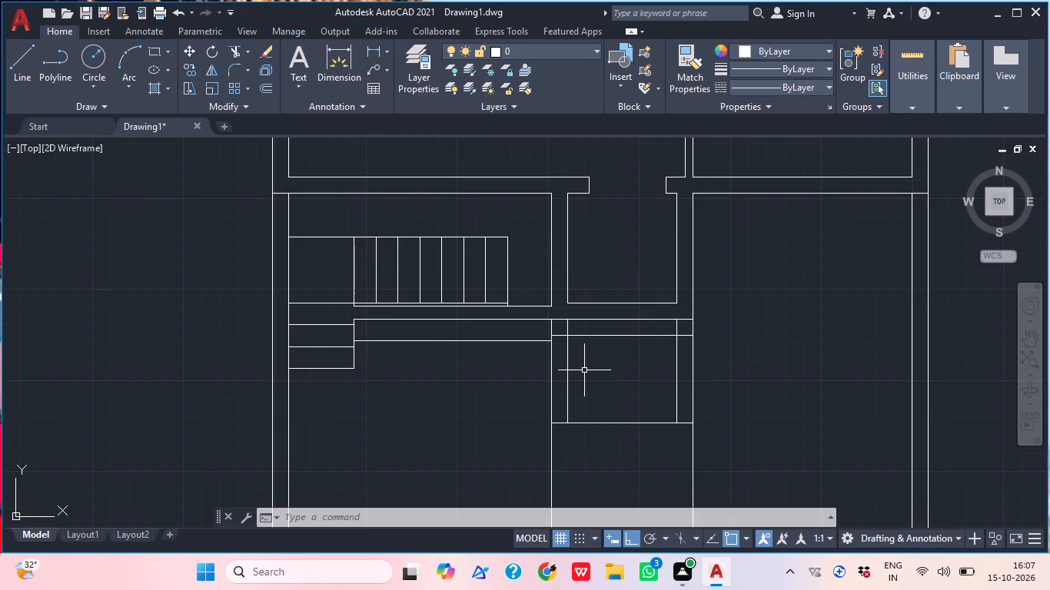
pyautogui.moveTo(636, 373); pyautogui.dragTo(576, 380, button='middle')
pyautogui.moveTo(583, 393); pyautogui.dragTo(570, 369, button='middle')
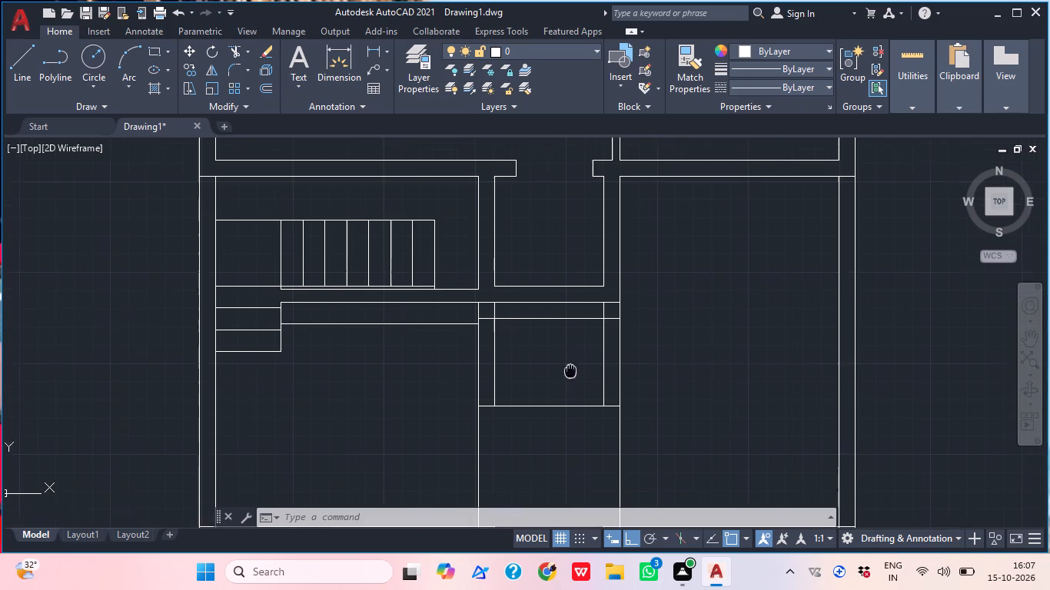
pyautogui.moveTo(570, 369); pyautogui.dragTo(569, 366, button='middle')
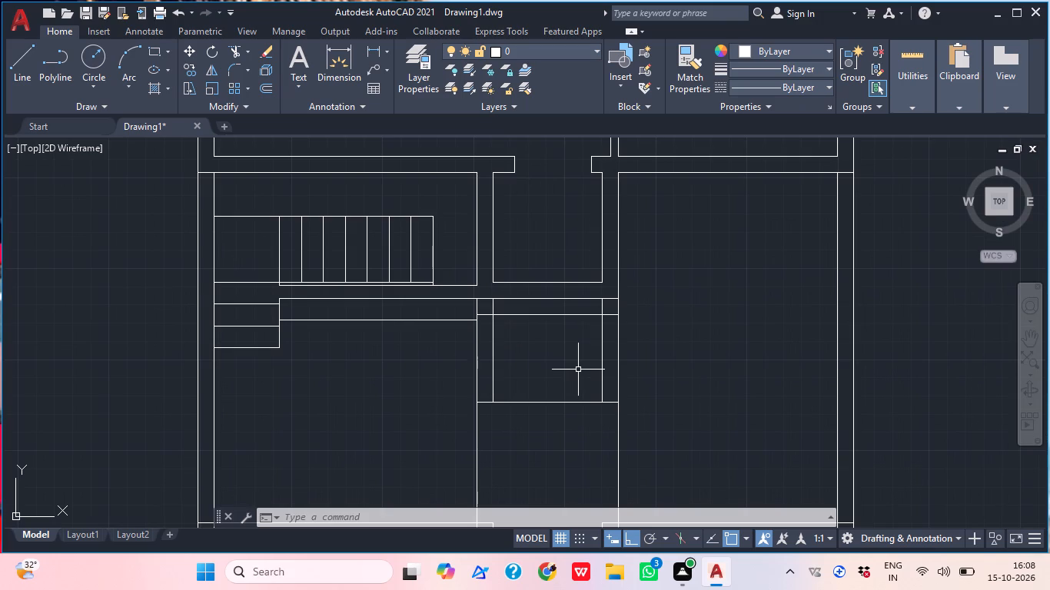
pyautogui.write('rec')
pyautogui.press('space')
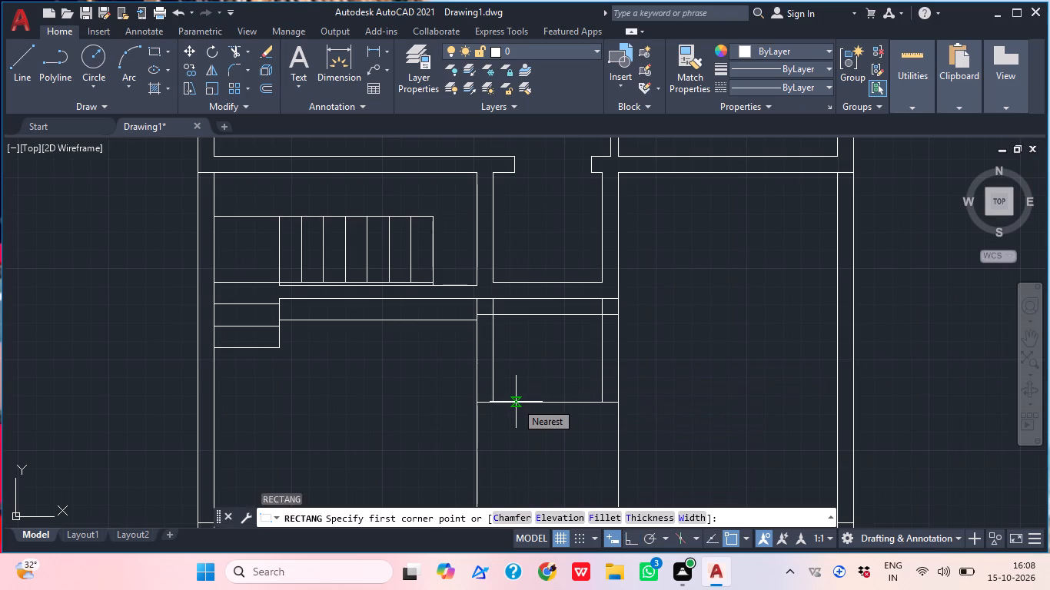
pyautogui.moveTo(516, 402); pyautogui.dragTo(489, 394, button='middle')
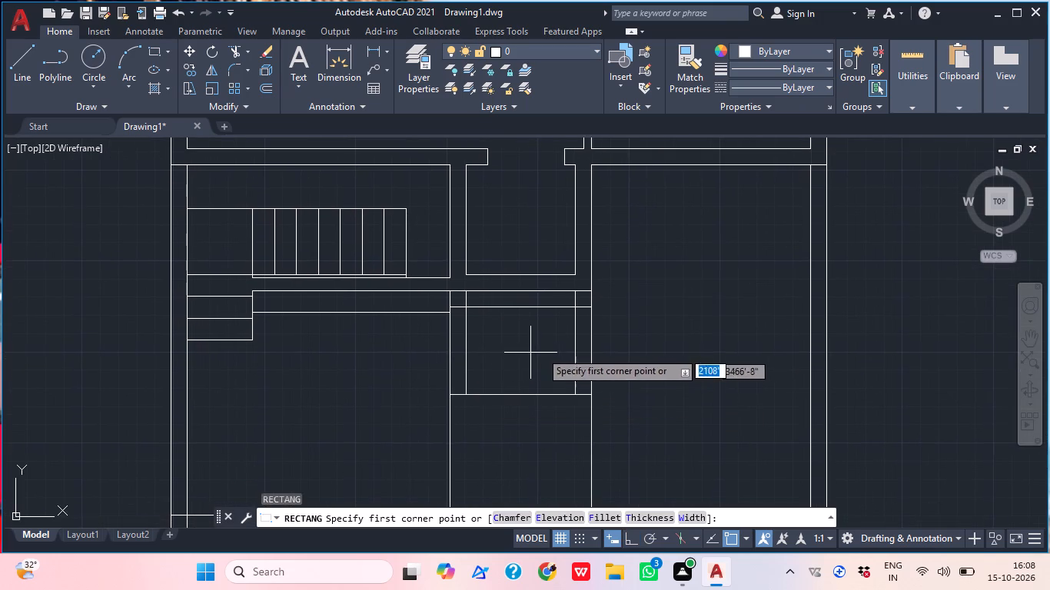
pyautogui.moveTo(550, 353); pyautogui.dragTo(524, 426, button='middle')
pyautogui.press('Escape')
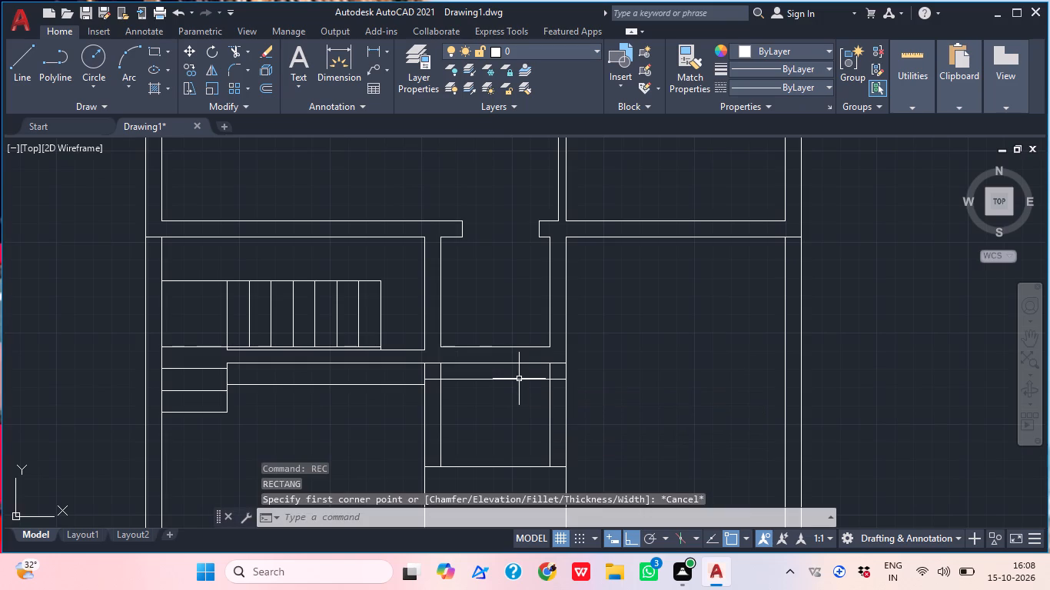
# Extend both jamb lines of the doorway above the small room down to the inner face of that room's bottom wall.
pyautogui.scroll(1, 496, 320)
pyautogui.middleClick(496, 320)
pyautogui.write('ex')
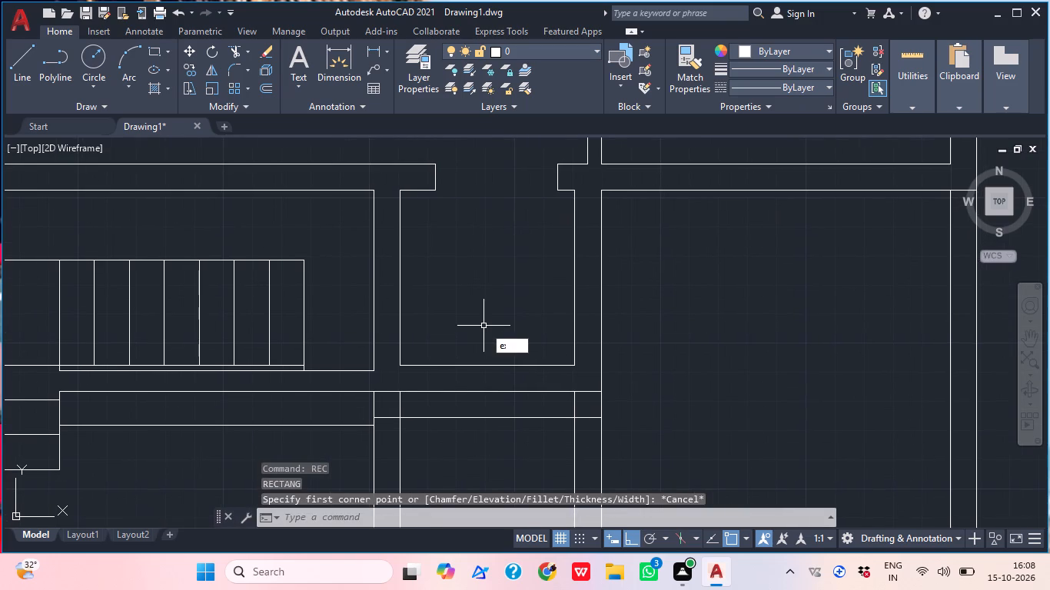
pyautogui.press('space')
pyautogui.click(433, 176)
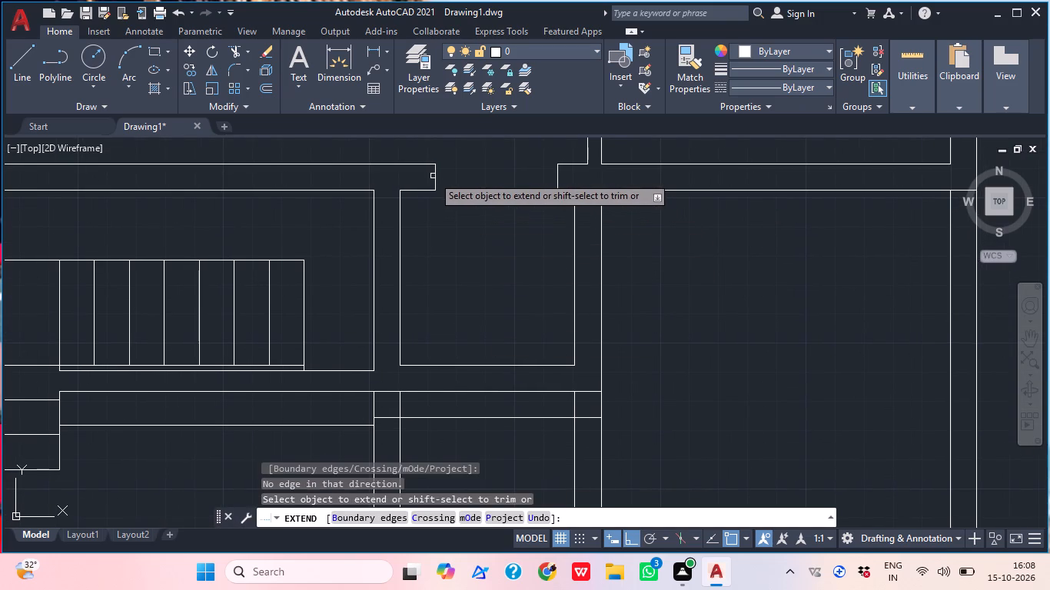
pyautogui.scroll(-2, 468, 185)
pyautogui.click(447, 181)
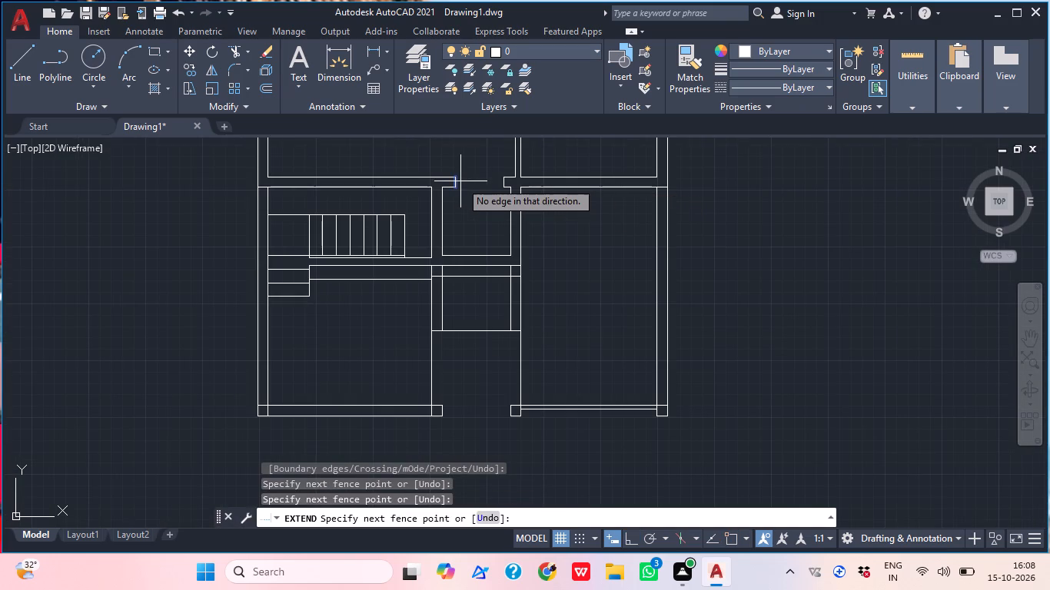
pyautogui.scroll(2, 462, 181)
pyautogui.click(463, 181)
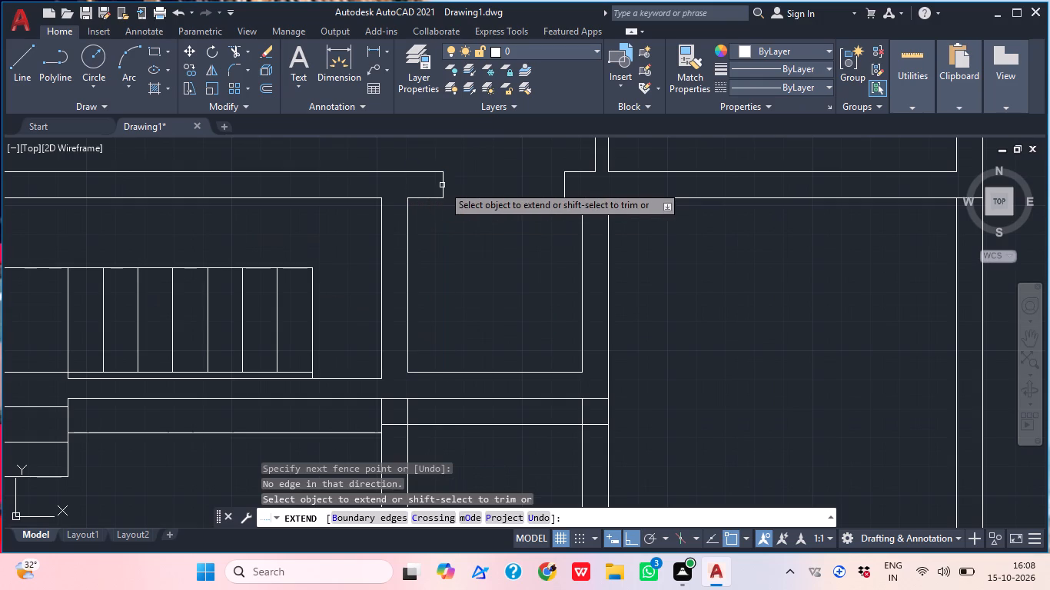
pyautogui.click(447, 185)
pyautogui.click(440, 184)
pyautogui.scroll(-2, 440, 184)
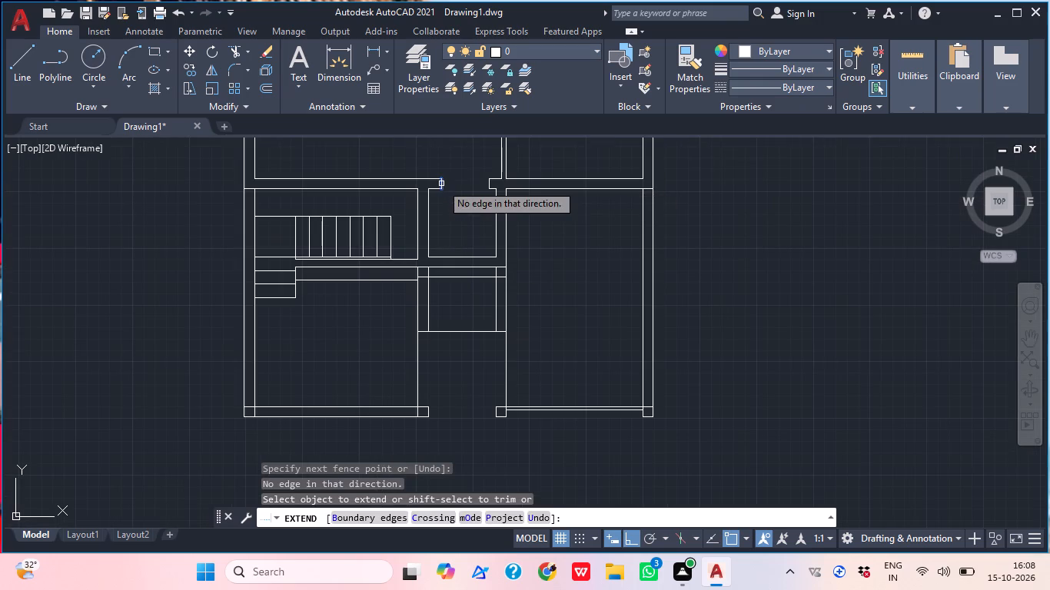
pyautogui.click(441, 184)
pyautogui.click(441, 187)
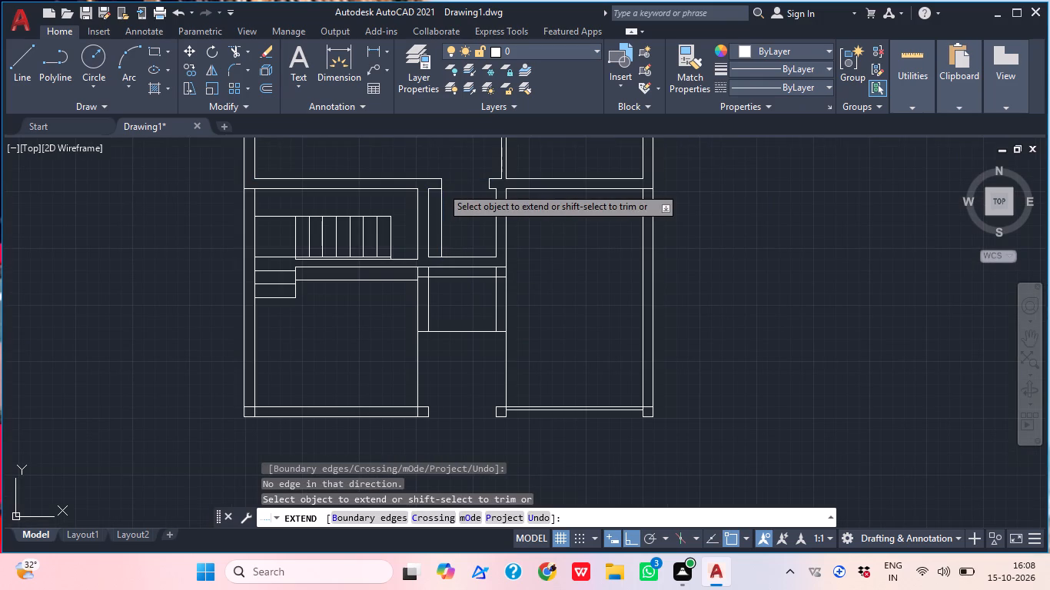
pyautogui.click(487, 185)
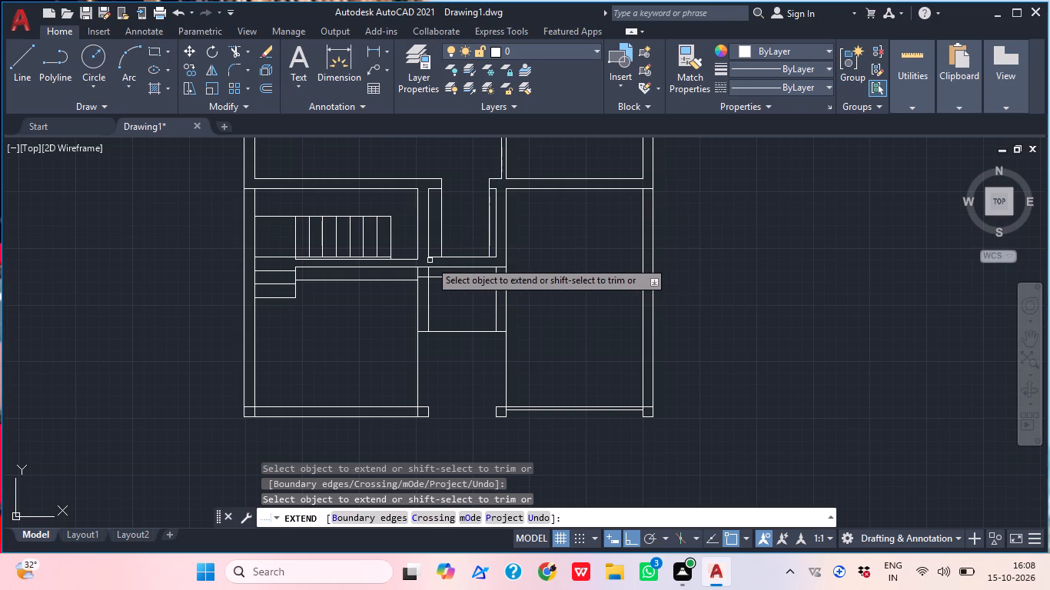
pyautogui.press('Escape')
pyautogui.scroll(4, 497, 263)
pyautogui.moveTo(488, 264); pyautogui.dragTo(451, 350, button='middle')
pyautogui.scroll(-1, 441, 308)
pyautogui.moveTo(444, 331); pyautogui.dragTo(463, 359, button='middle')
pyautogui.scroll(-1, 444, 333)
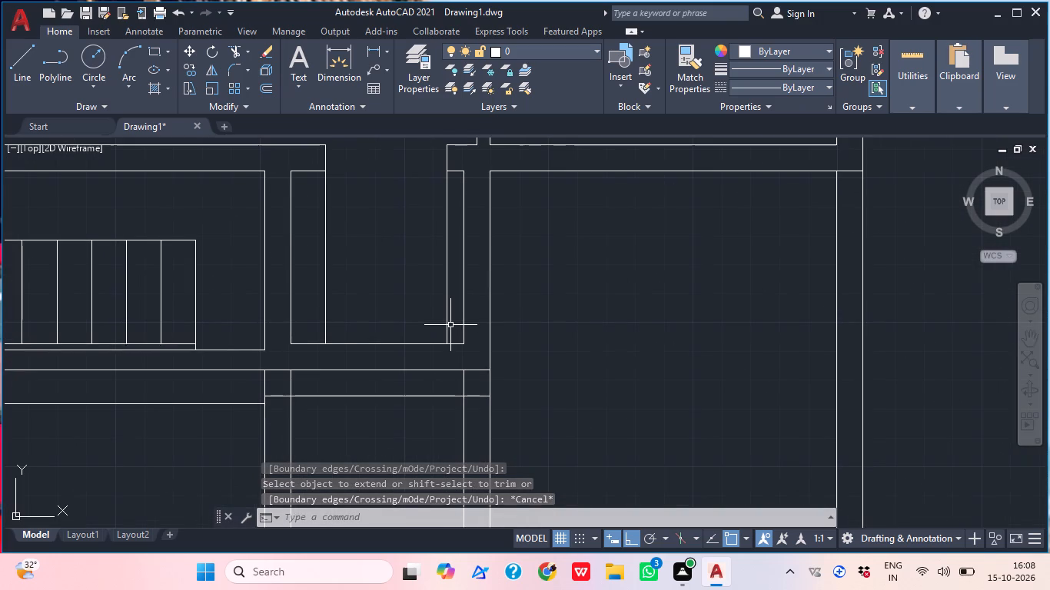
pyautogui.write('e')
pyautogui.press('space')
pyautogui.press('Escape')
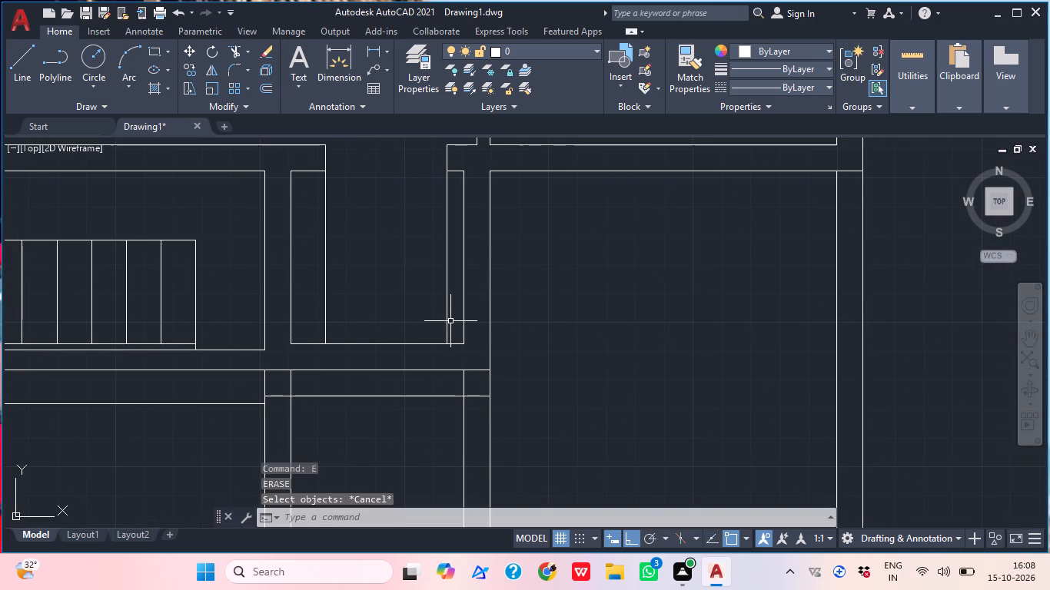
# Extend the two jamb lines across the small room's bottom wall to its lower face.
pyautogui.write('ex')
pyautogui.press('space')
pyautogui.click(450, 321)
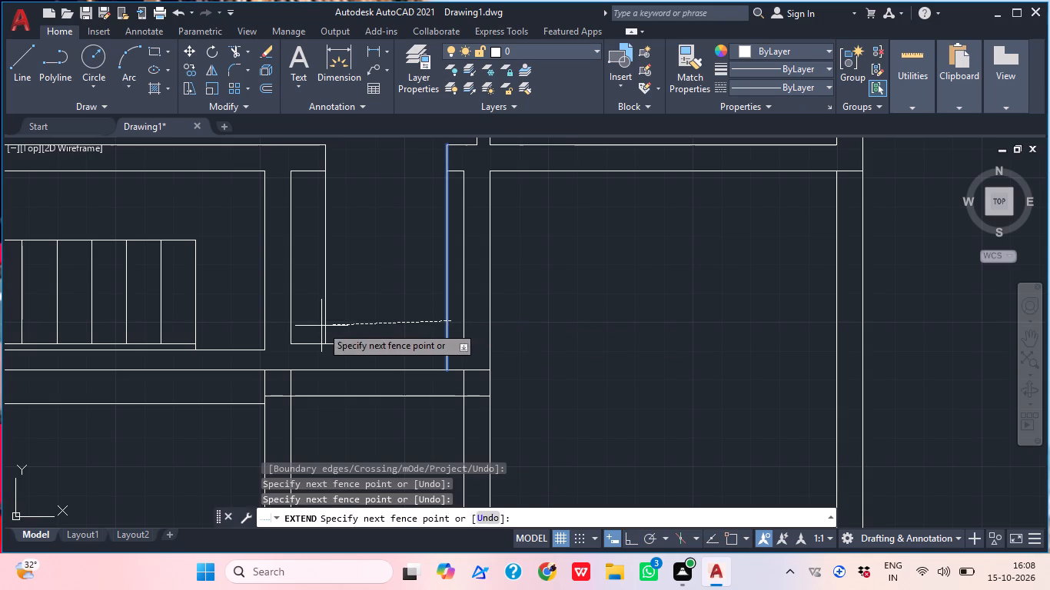
pyautogui.click(306, 326)
pyautogui.moveTo(405, 293); pyautogui.dragTo(440, 232, button='middle')
pyautogui.press('Escape')
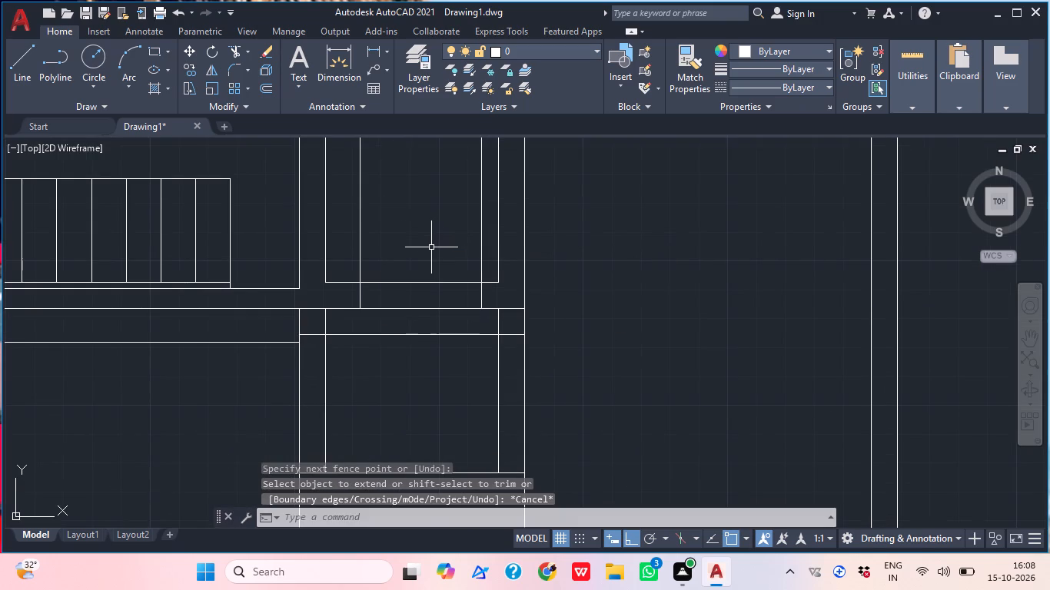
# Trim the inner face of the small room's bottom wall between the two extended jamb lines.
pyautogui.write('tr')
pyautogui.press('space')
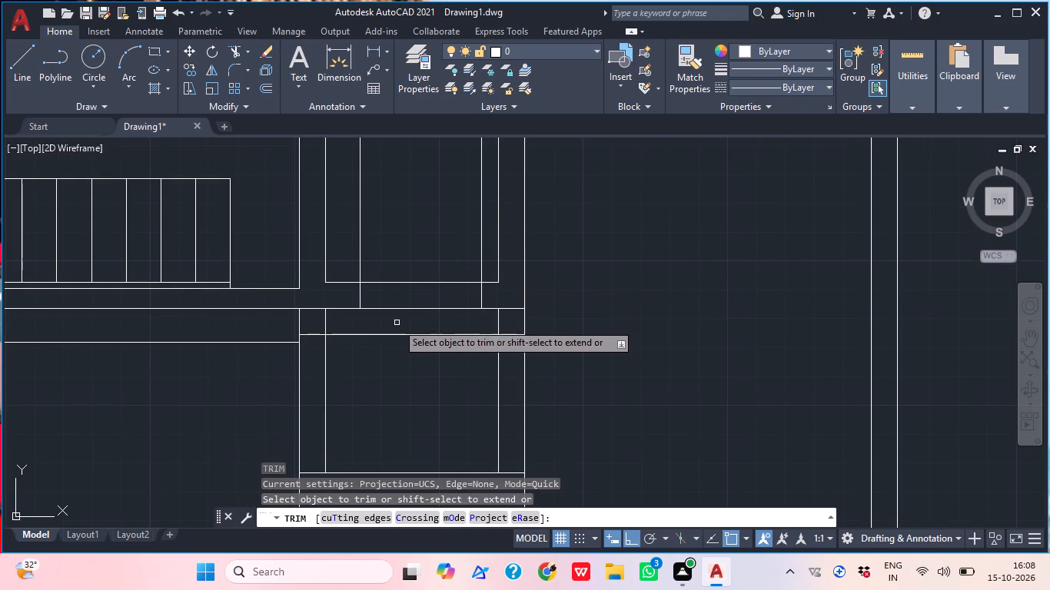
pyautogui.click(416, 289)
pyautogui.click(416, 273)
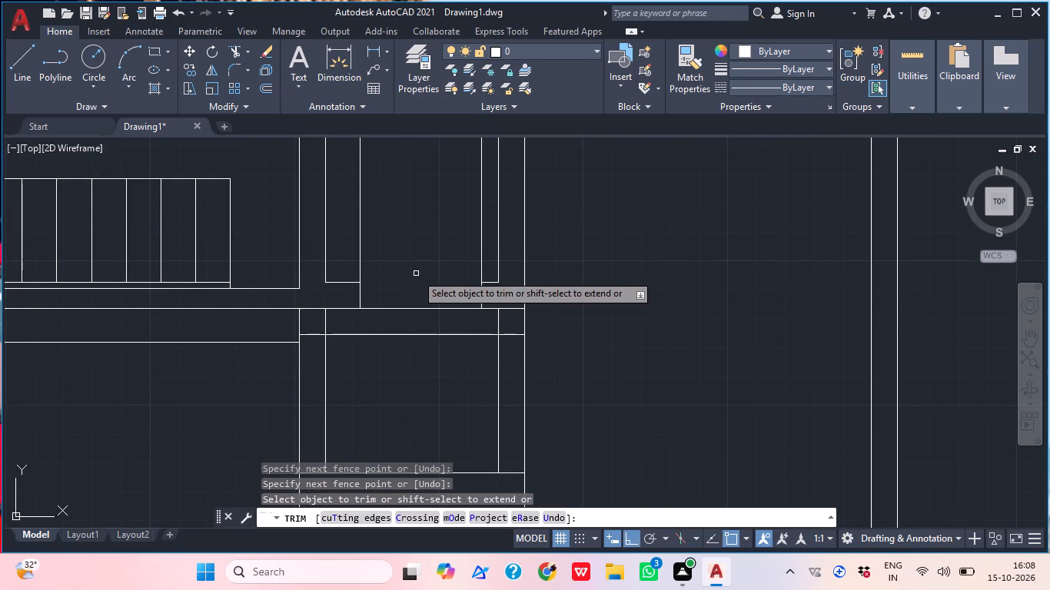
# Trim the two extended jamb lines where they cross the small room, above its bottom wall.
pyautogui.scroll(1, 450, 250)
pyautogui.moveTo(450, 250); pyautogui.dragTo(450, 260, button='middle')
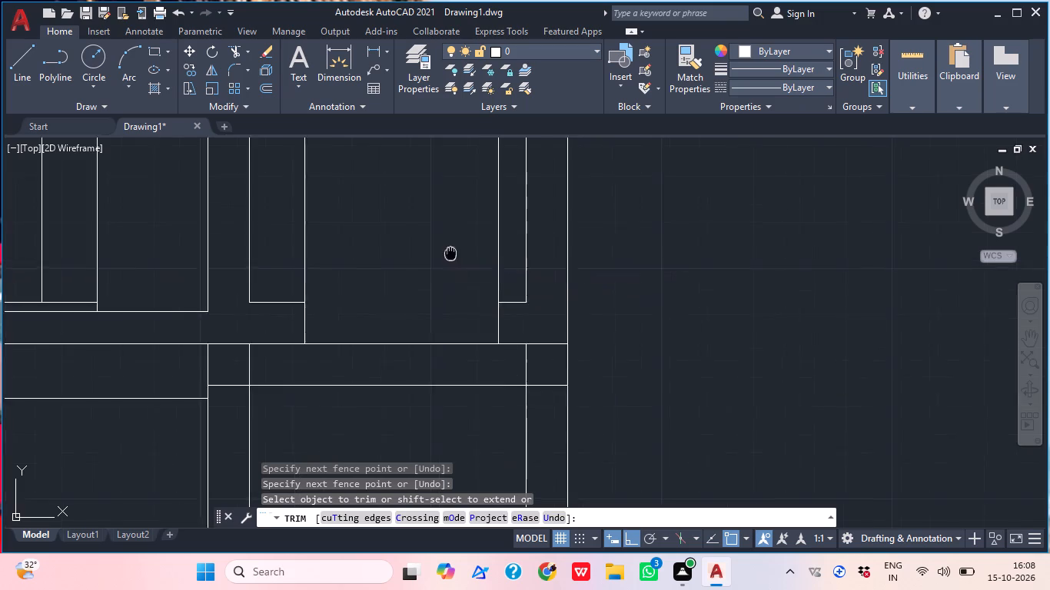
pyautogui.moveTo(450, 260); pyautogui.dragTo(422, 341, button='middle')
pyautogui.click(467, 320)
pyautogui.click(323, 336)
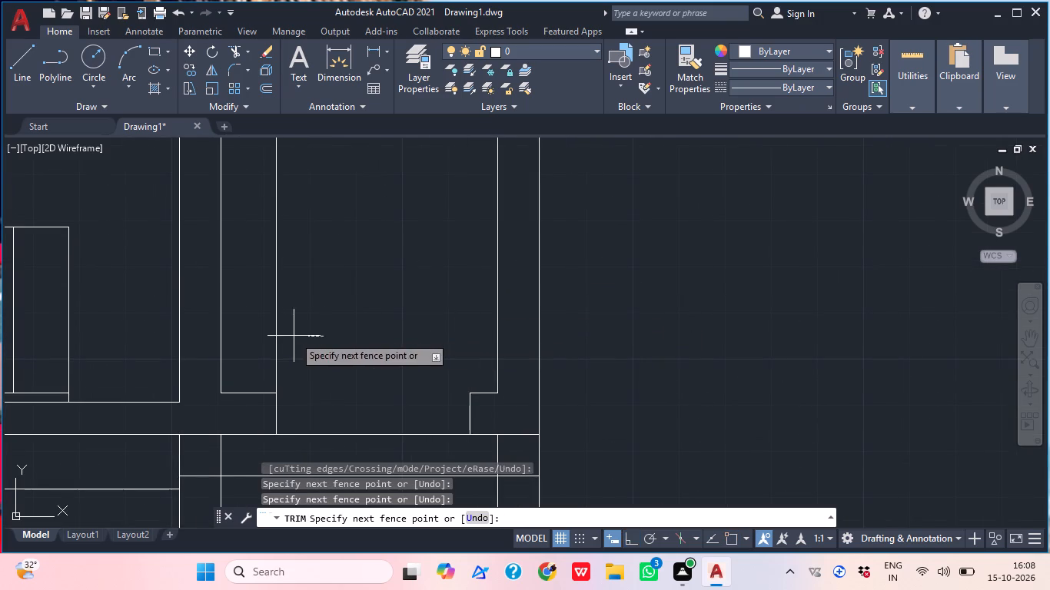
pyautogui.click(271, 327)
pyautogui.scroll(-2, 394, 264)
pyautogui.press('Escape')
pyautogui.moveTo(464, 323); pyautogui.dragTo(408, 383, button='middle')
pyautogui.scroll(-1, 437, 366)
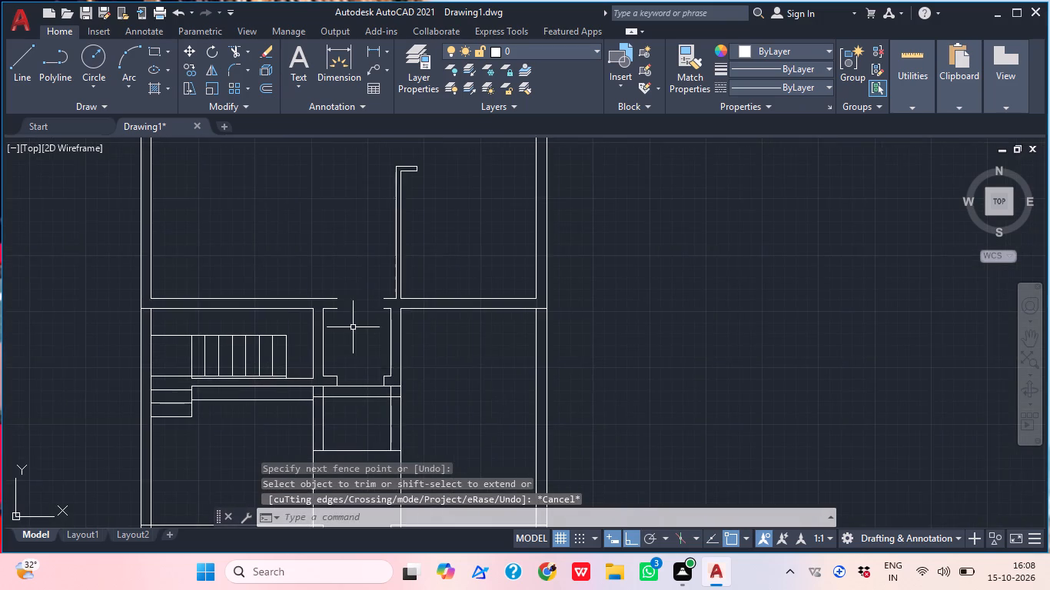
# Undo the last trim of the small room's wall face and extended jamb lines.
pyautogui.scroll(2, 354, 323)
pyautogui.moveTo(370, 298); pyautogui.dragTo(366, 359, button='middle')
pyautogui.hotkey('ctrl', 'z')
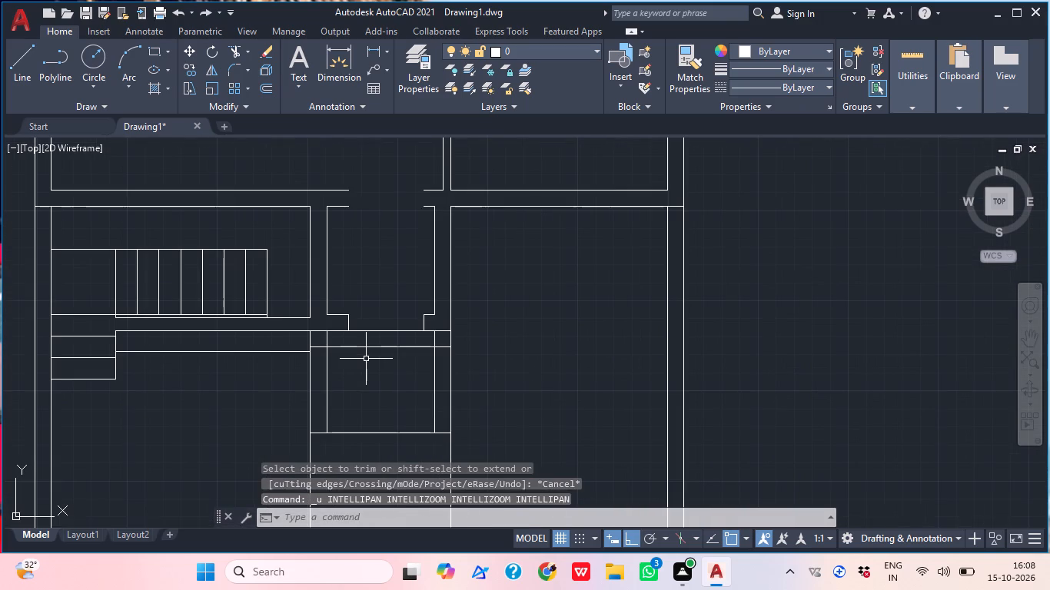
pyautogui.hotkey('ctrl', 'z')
# Trim both extended jamb lines inside the small room, keeping the jambs within its upper and bottom walls.
pyautogui.scroll(-2, 427, 305)
pyautogui.moveTo(441, 289); pyautogui.dragTo(411, 355, button='middle')
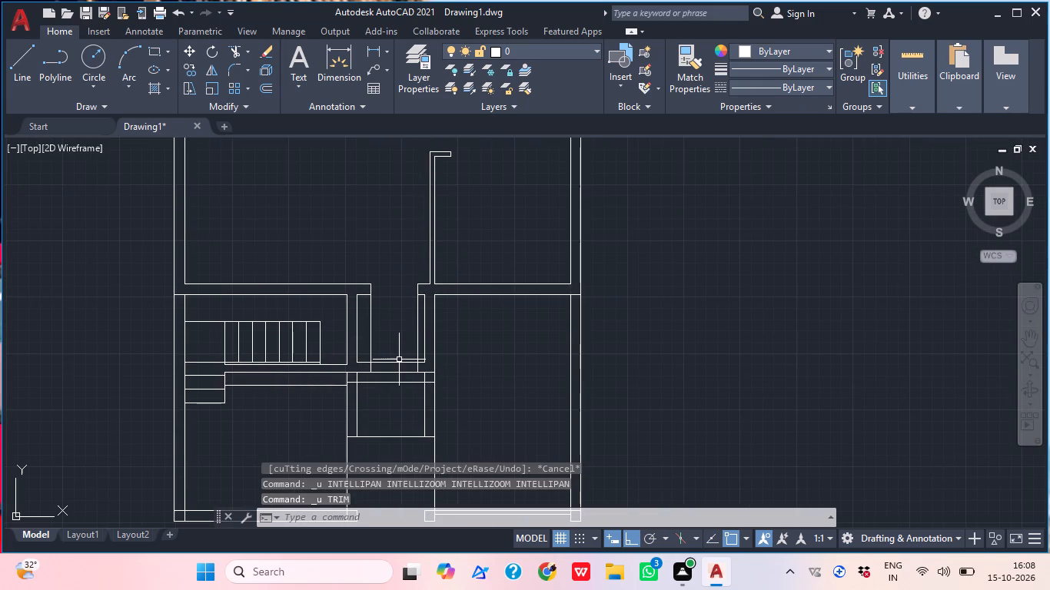
pyautogui.press('t')
pyautogui.press('r')
pyautogui.press('space')
pyautogui.click(374, 330)
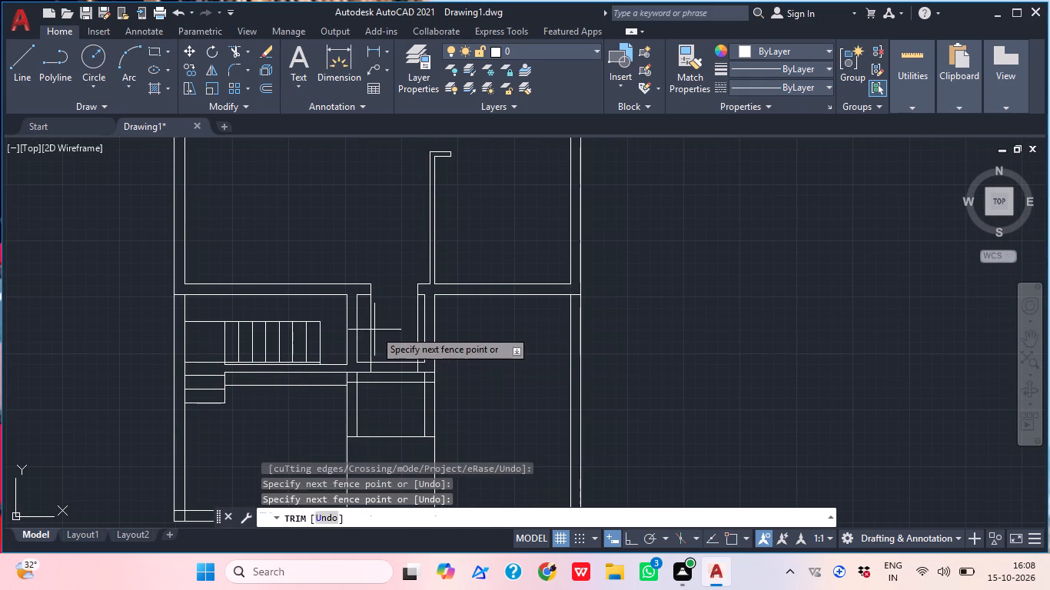
pyautogui.click(369, 323)
pyautogui.click(415, 332)
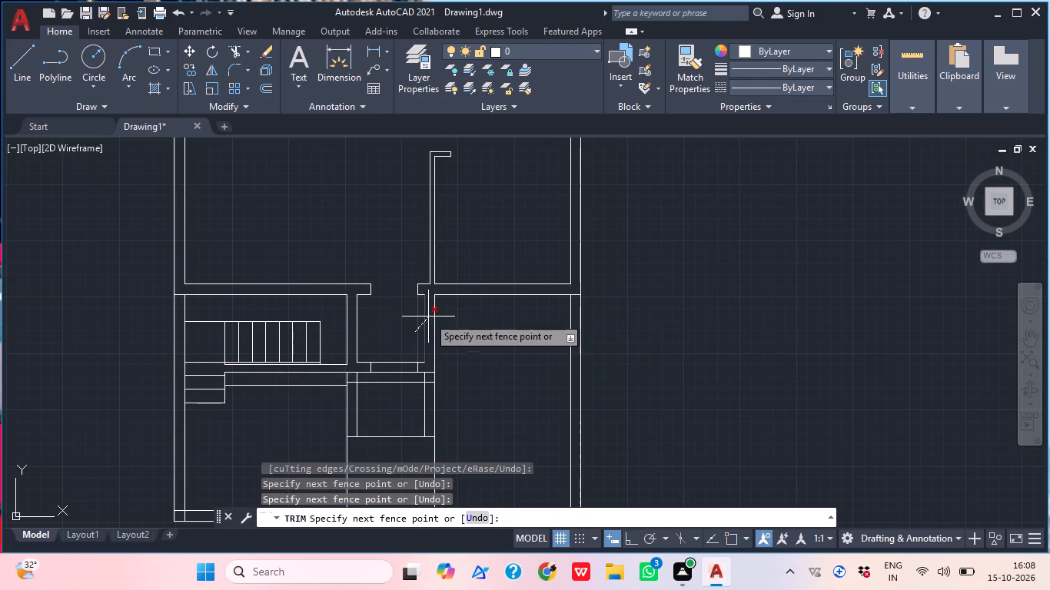
pyautogui.scroll(2, 420, 317)
pyautogui.click(420, 317)
pyautogui.scroll(-2, 420, 317)
pyautogui.moveTo(467, 326); pyautogui.dragTo(464, 326, button='middle')
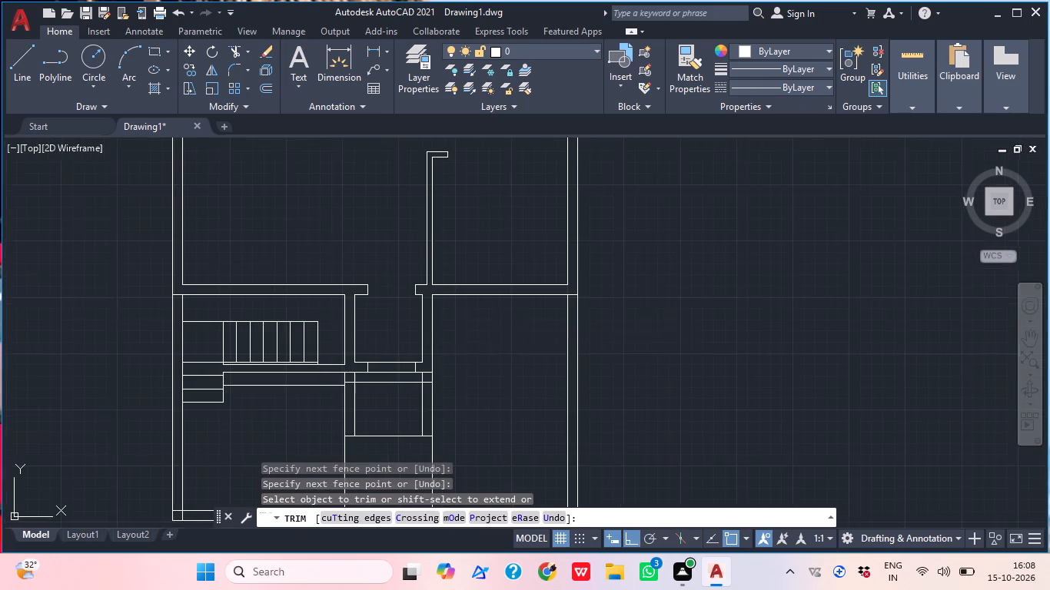
# Trim the remaining inner wall face across the door opening in the small room's bottom wall.
pyautogui.moveTo(464, 326); pyautogui.dragTo(424, 336, button='middle')
pyautogui.click(353, 372)
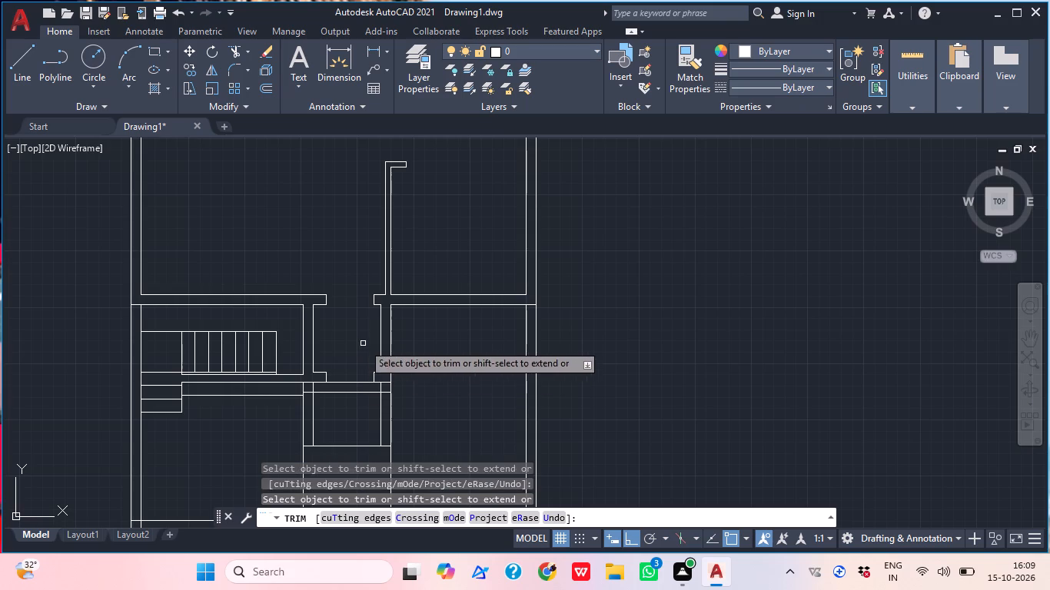
pyautogui.press('Escape')
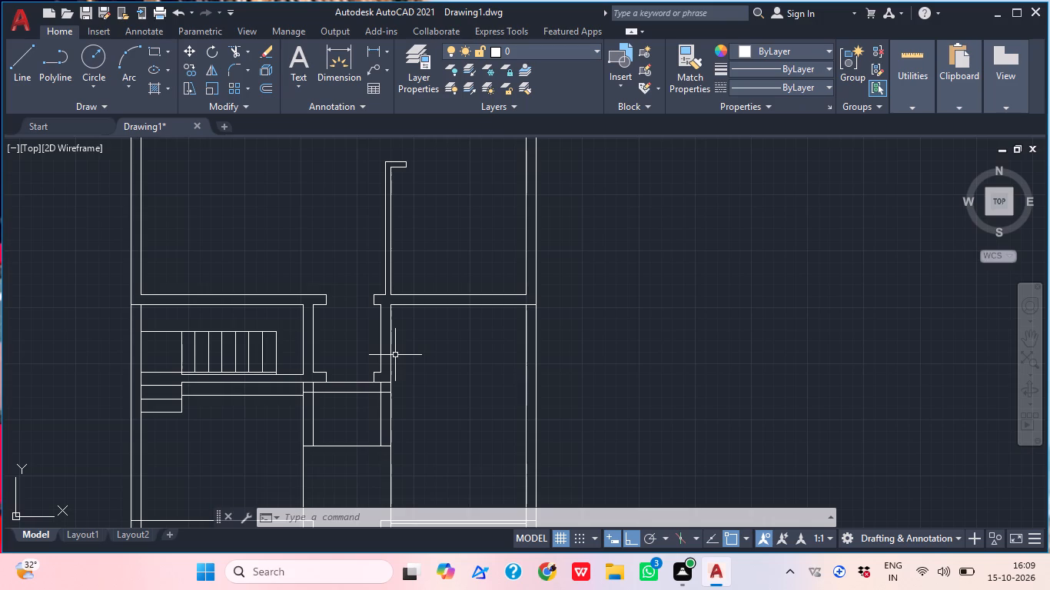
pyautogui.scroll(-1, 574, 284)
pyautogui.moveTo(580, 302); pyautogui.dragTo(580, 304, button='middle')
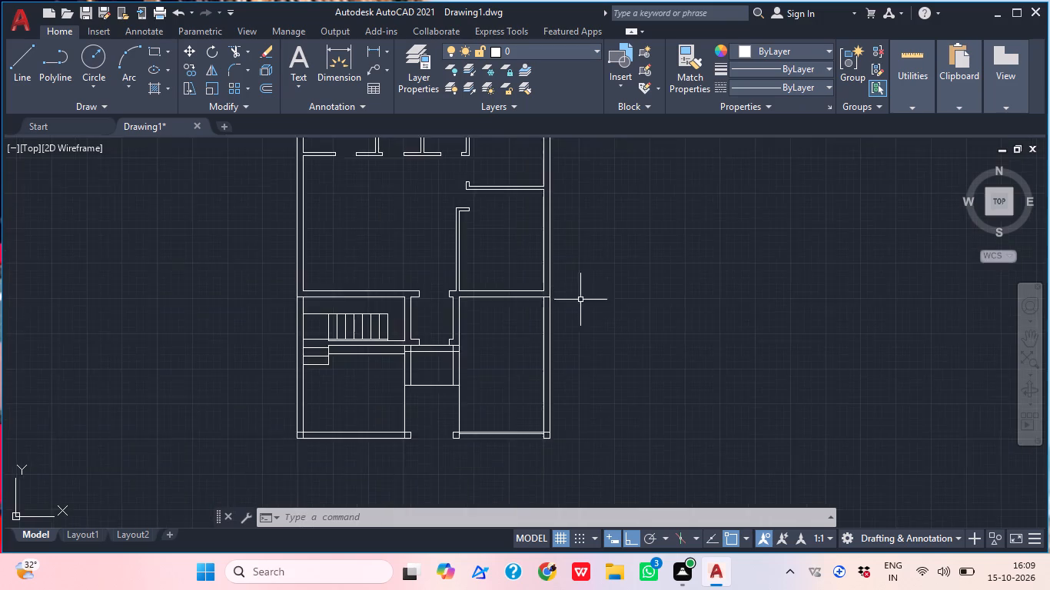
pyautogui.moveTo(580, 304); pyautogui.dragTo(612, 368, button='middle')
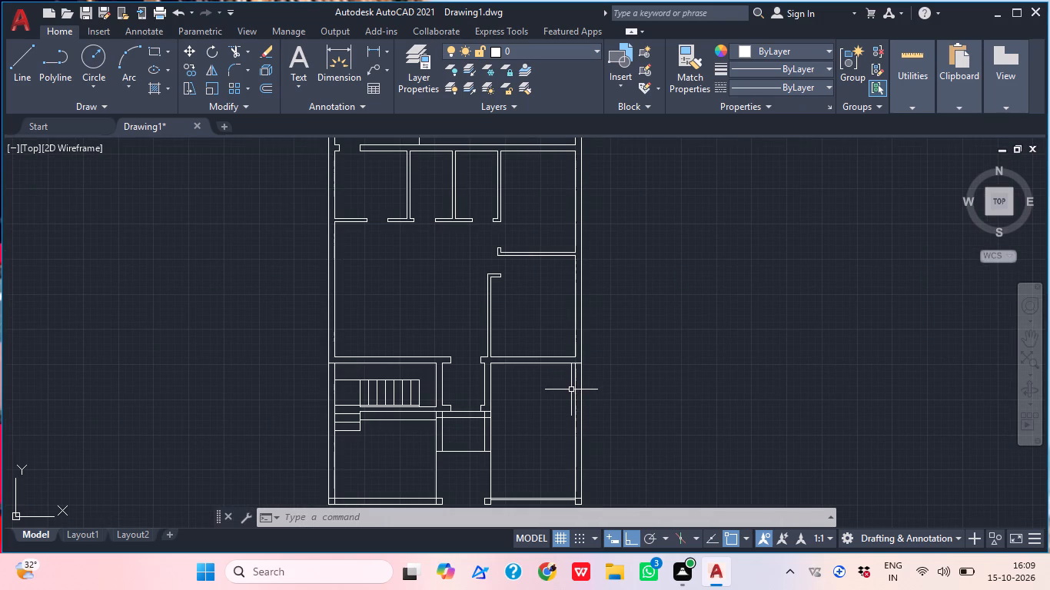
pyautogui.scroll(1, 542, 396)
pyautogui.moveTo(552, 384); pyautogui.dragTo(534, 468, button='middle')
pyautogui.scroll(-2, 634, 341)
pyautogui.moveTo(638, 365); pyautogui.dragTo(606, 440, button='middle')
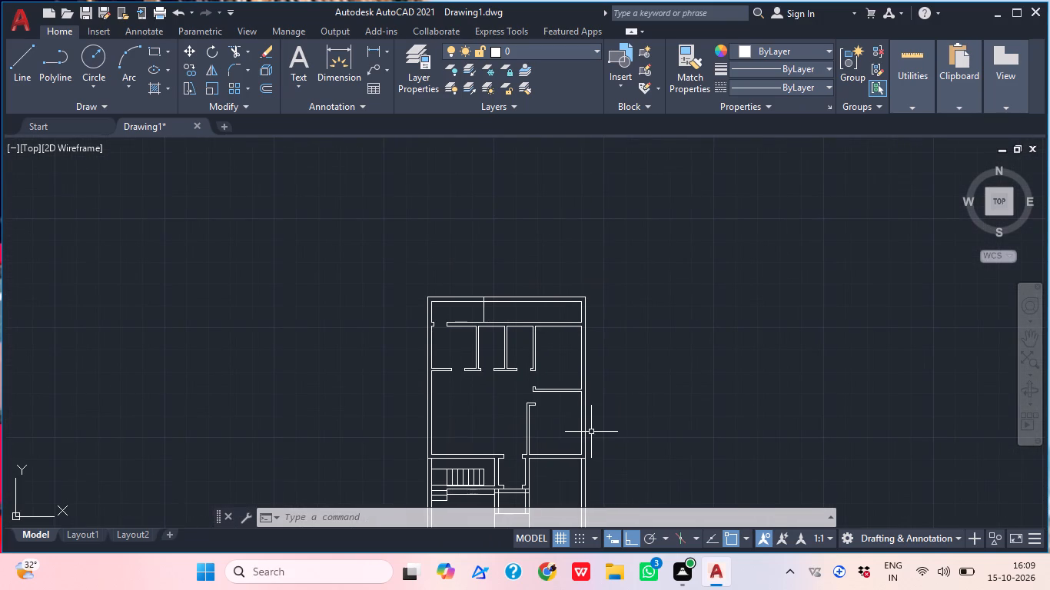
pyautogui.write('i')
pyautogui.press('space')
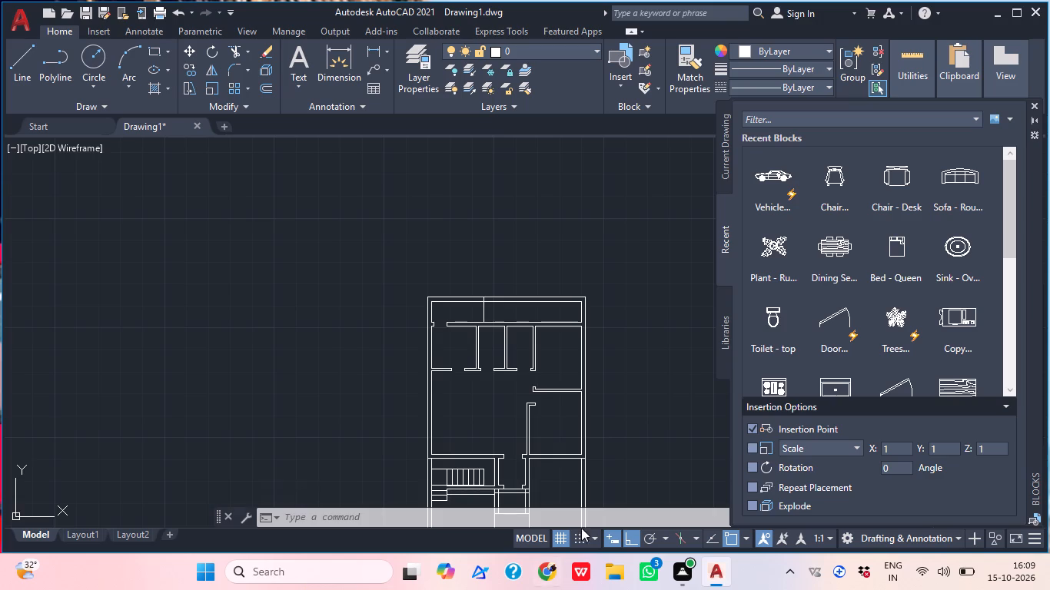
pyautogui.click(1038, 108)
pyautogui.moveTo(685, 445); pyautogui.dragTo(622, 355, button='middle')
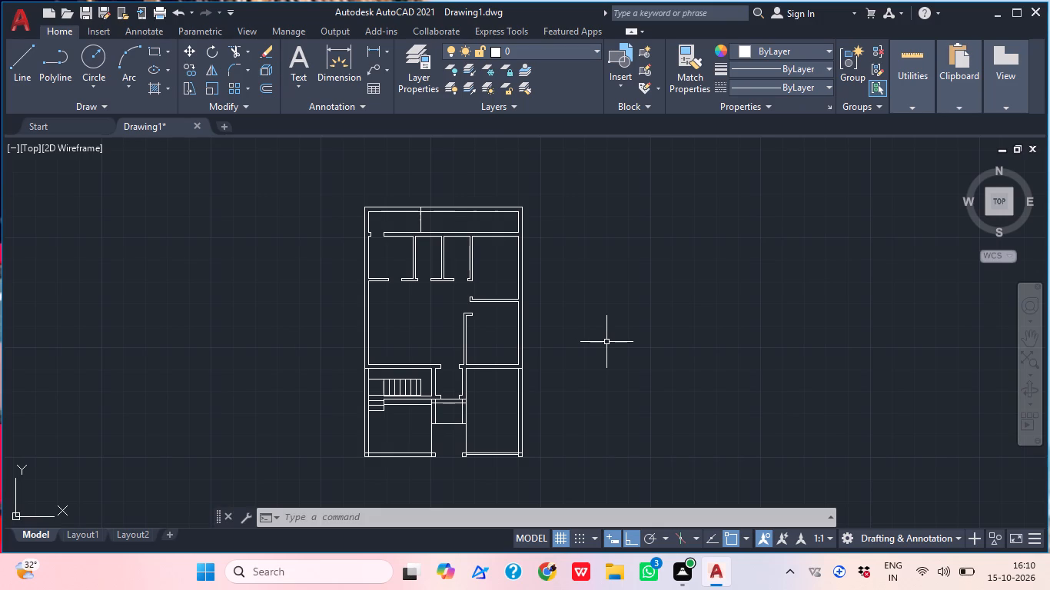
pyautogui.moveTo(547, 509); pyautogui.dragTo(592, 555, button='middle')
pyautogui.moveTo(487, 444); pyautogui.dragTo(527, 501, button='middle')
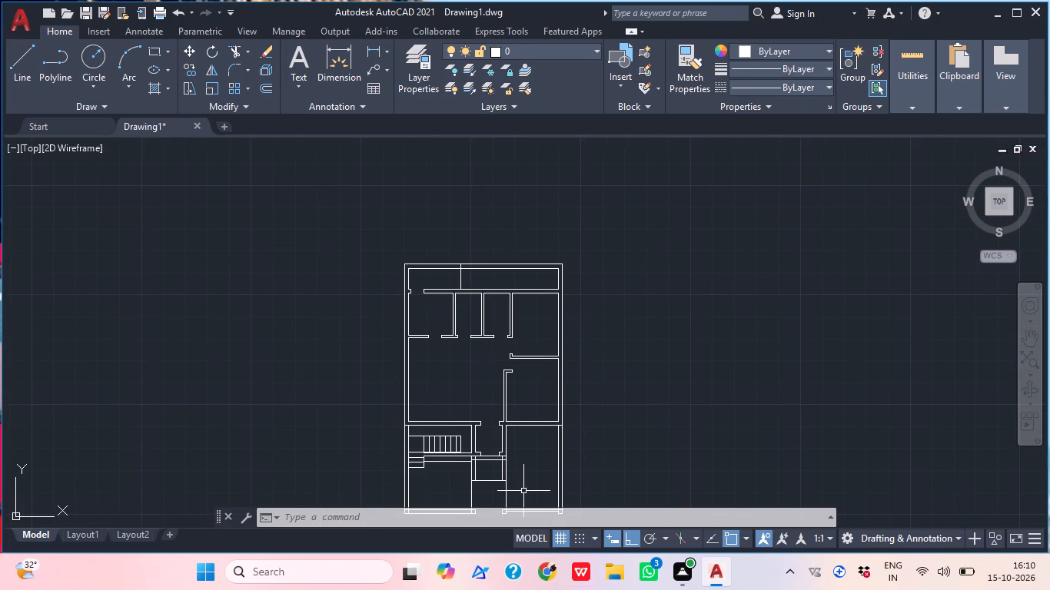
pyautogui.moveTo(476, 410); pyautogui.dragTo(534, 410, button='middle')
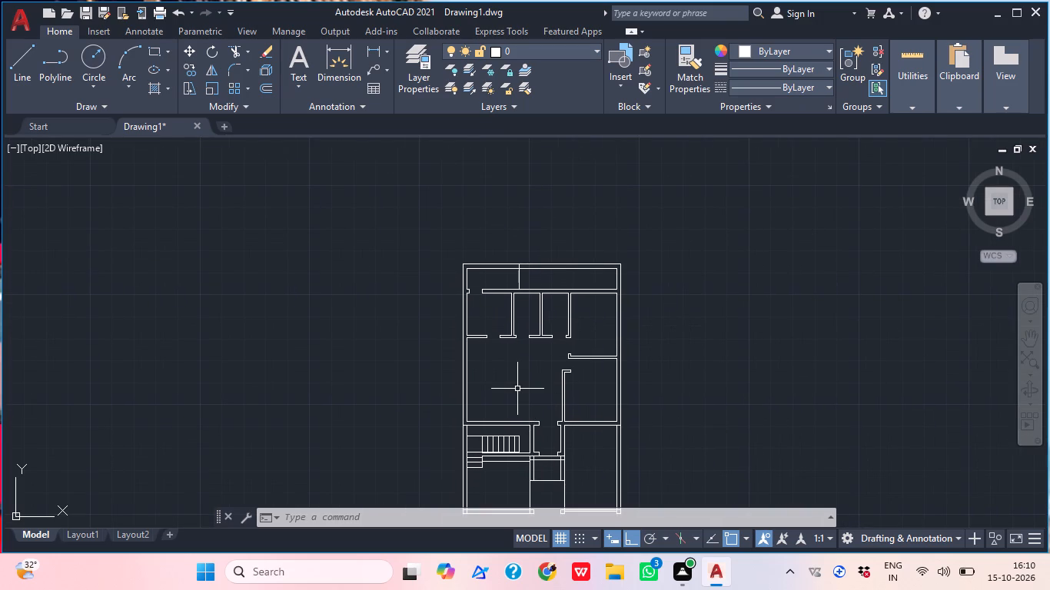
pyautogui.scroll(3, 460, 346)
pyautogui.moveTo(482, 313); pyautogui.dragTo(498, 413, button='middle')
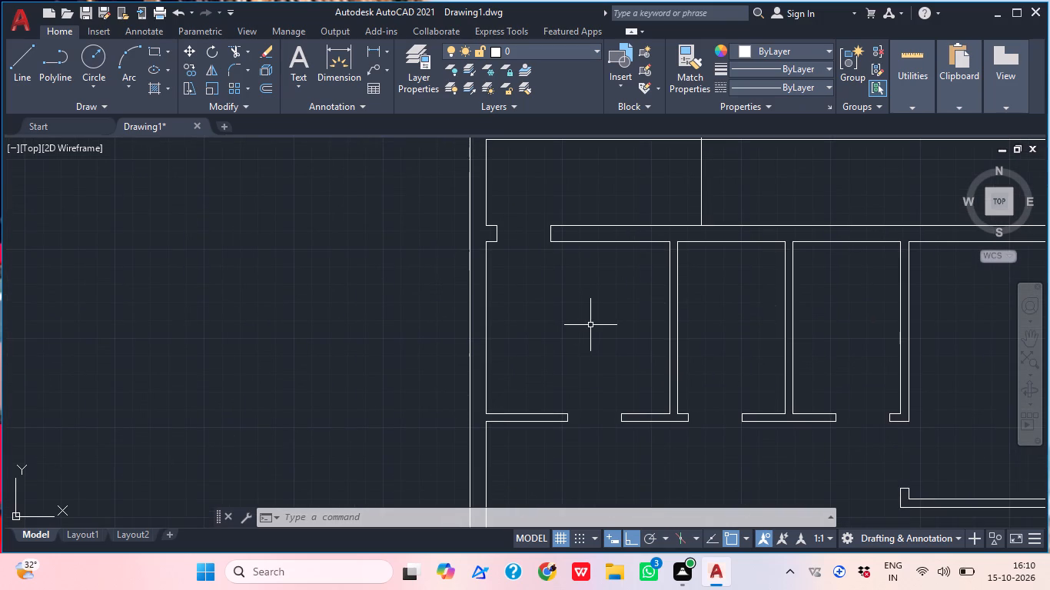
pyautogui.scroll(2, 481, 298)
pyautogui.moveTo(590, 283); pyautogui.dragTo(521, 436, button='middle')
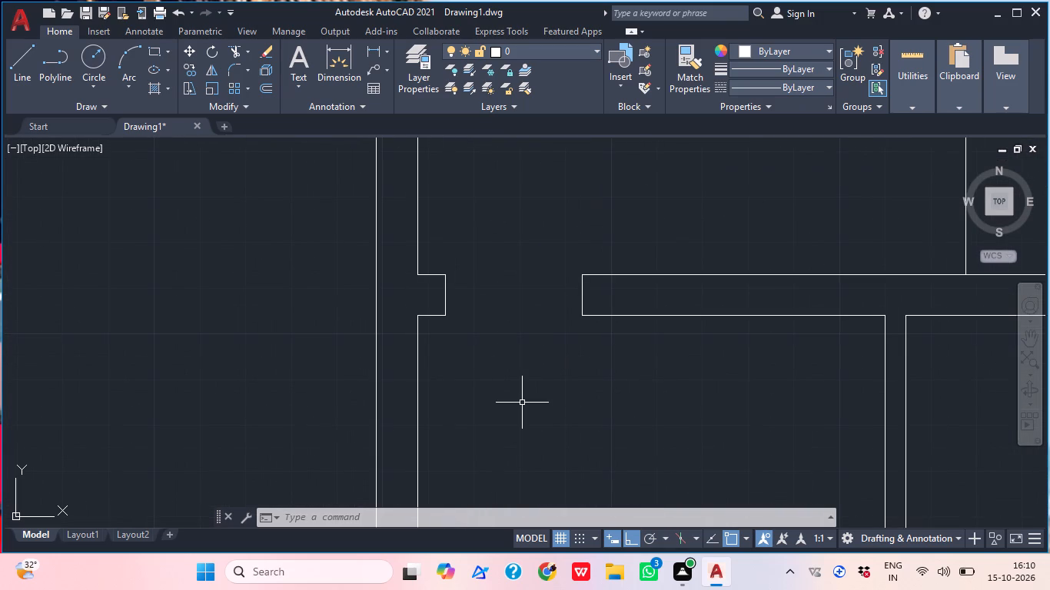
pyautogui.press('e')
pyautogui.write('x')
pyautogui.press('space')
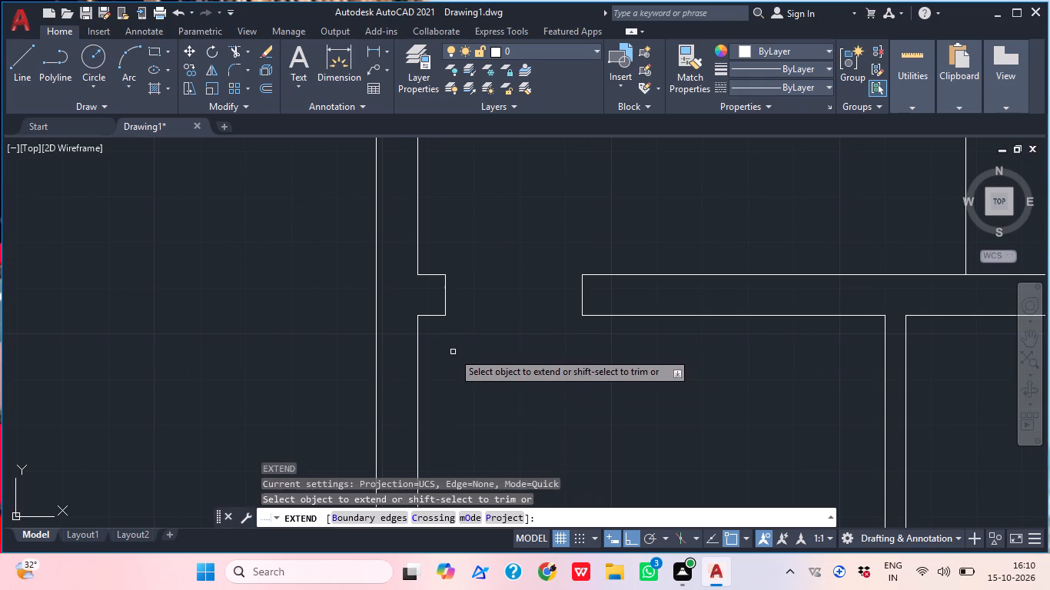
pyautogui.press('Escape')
# Insert the recently used Door - Metric block in the empty space beside the upper part of the plan.
pyautogui.scroll(-3, 457, 349)
pyautogui.moveTo(576, 360); pyautogui.dragTo(347, 318, button='middle')
pyautogui.moveTo(645, 324); pyautogui.dragTo(584, 342, button='middle')
pyautogui.scroll(-1, 643, 328)
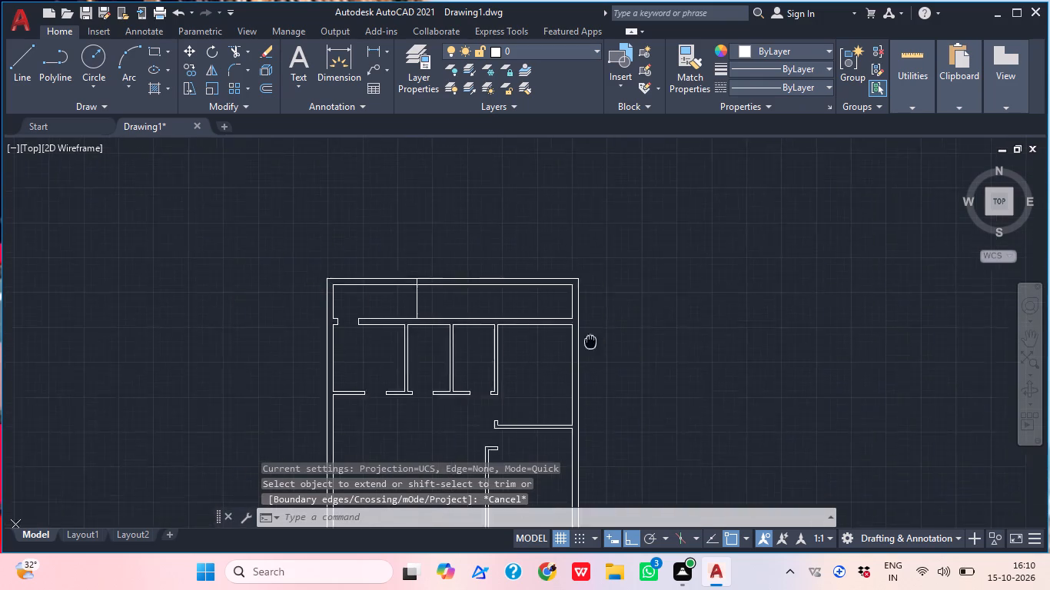
pyautogui.moveTo(584, 342); pyautogui.dragTo(476, 346, button='middle')
pyautogui.write('i')
pyautogui.press('space')
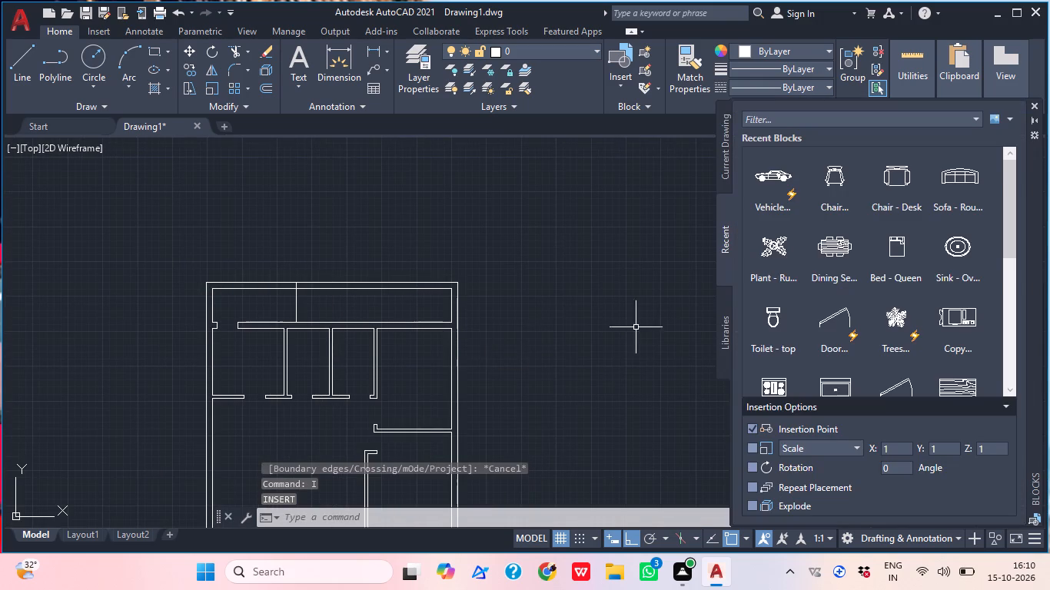
pyautogui.scroll(3, 854, 204)
pyautogui.moveTo(902, 380); pyautogui.dragTo(633, 343)
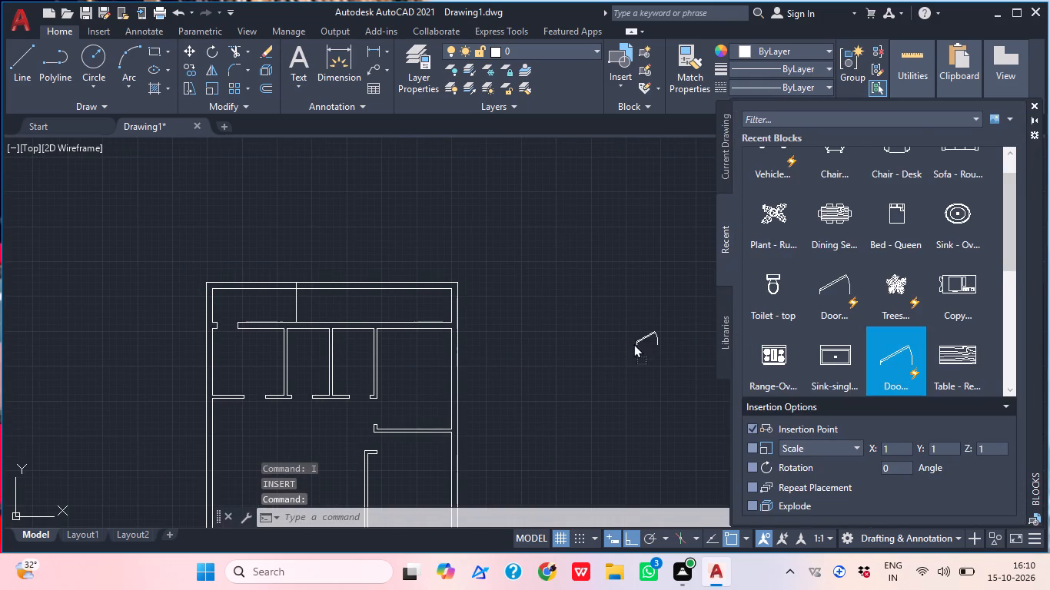
pyautogui.moveTo(633, 343); pyautogui.dragTo(563, 340)
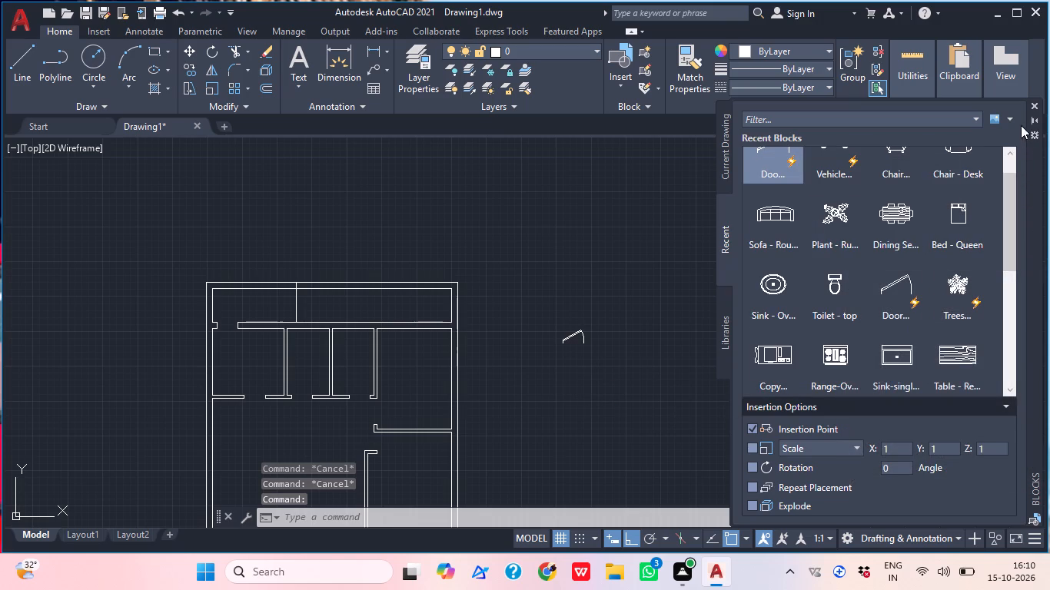
pyautogui.click(1032, 100)
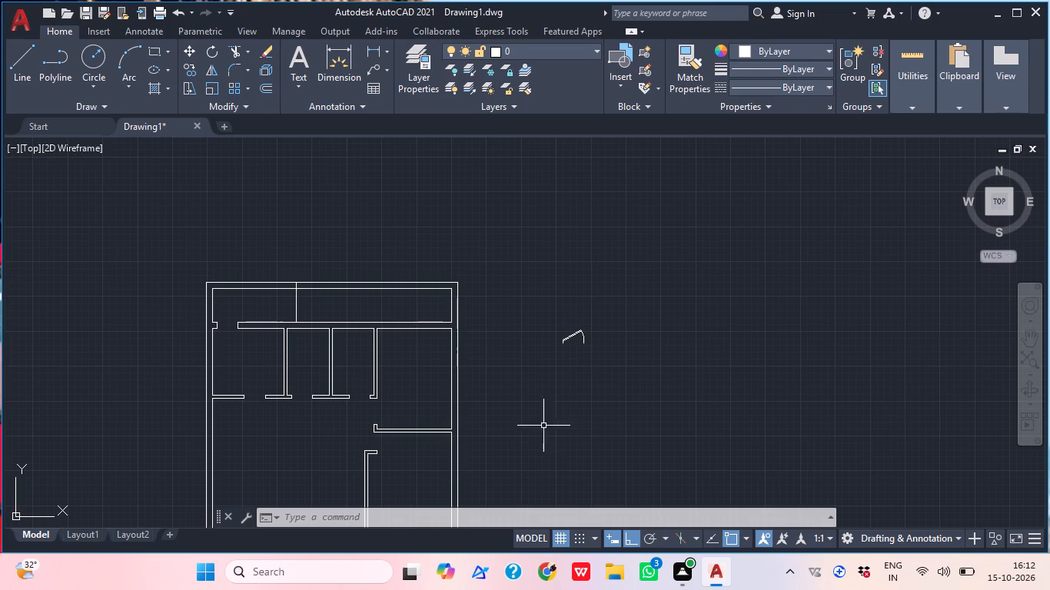
# Set the inserted door block's opening angle to Open 90º.
pyautogui.moveTo(495, 412); pyautogui.dragTo(533, 406, button='middle')
pyautogui.scroll(4, 619, 374)
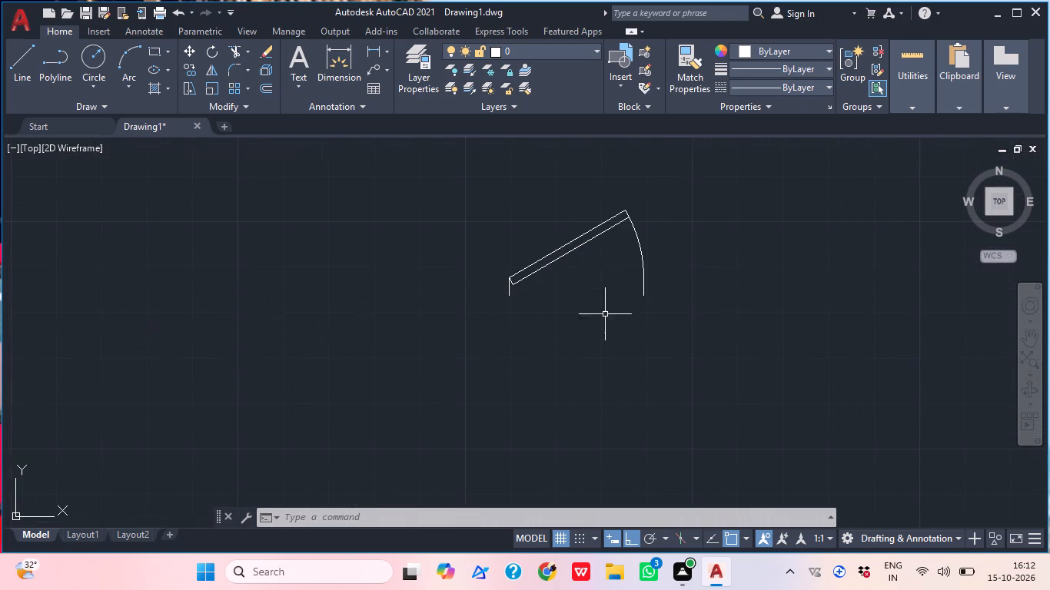
pyautogui.click(566, 257)
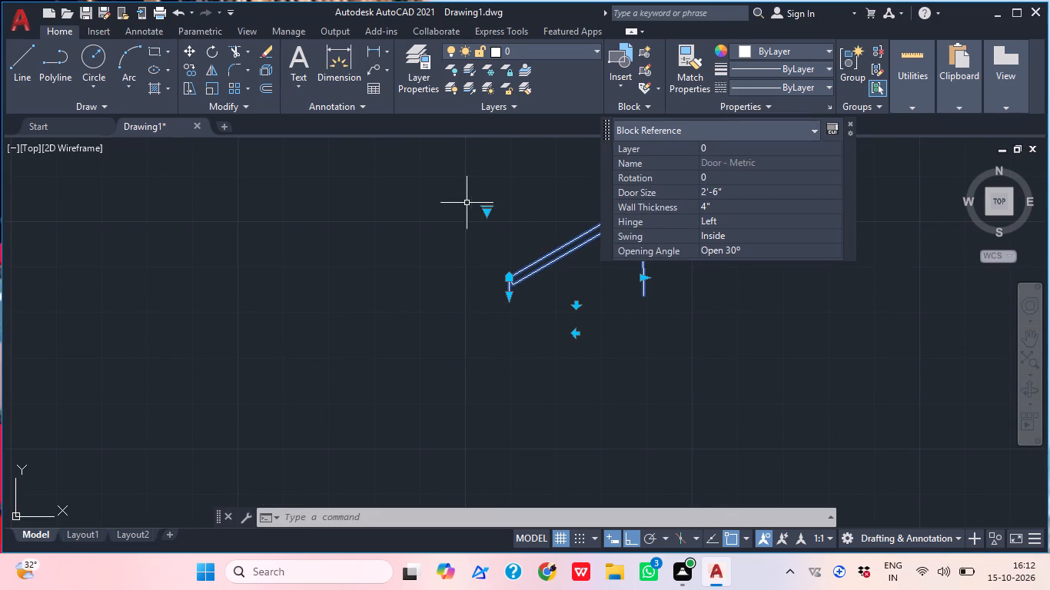
pyautogui.click(487, 214)
pyautogui.scroll(-2, 487, 214)
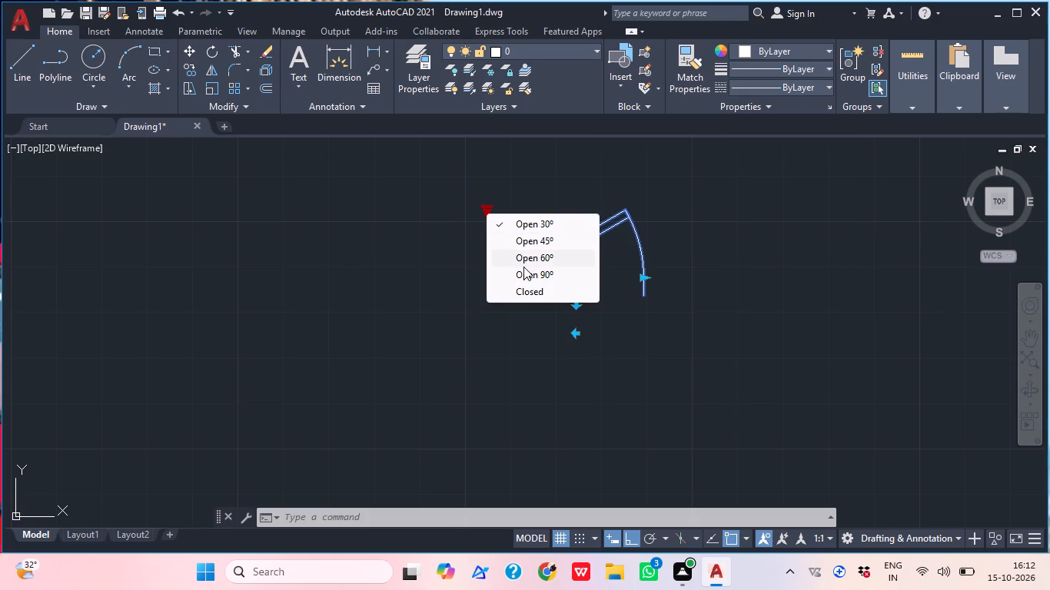
pyautogui.click(523, 267)
pyautogui.moveTo(533, 293); pyautogui.dragTo(520, 401, button='middle')
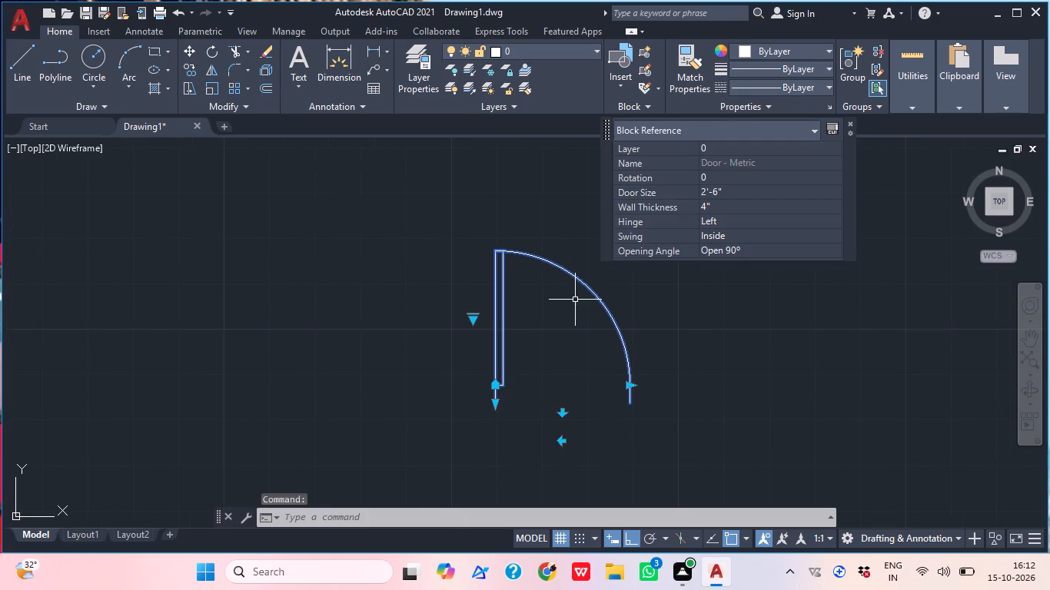
pyautogui.press('Escape')
# Scale the door block from its lower hinge corner by reference, using its full opening width as reference and 2'6" as new length.
pyautogui.moveTo(533, 369); pyautogui.dragTo(547, 390, button='middle')
pyautogui.click(522, 374)
pyautogui.click(494, 360)
pyautogui.write('sc')
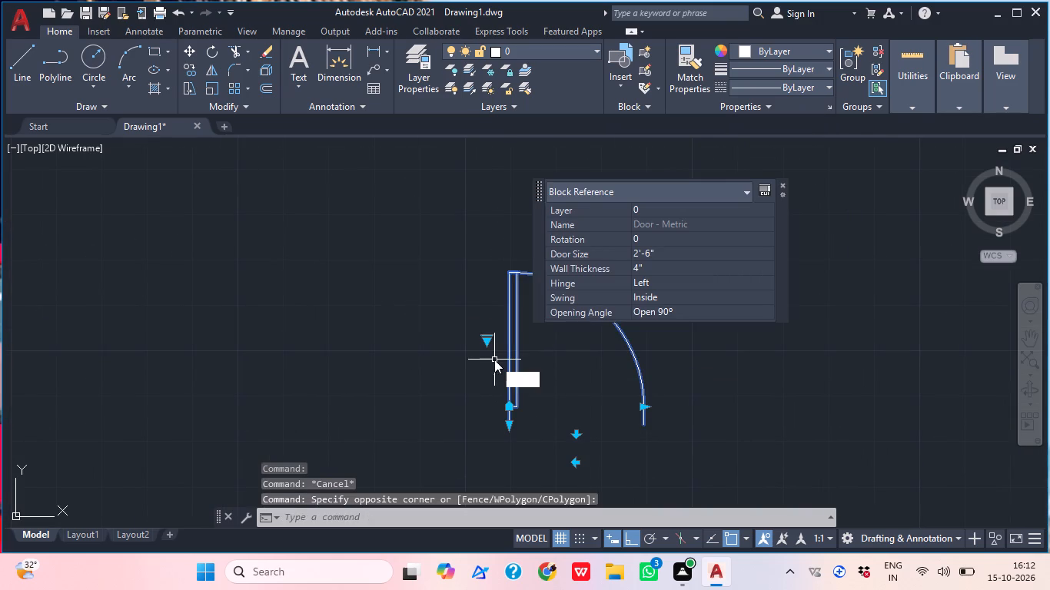
pyautogui.press('space')
pyautogui.click(513, 427)
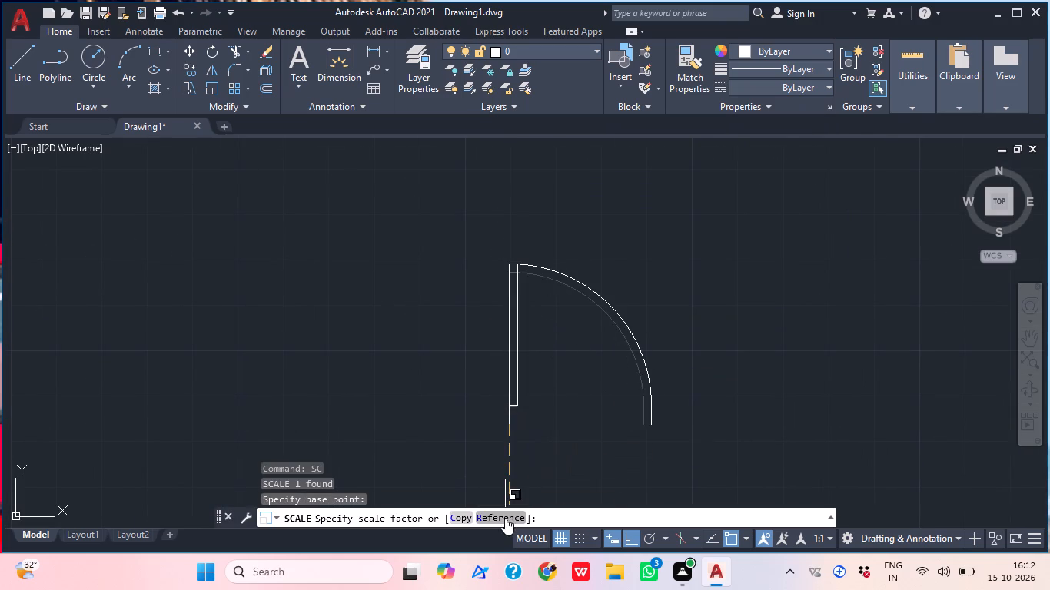
pyautogui.click(502, 515)
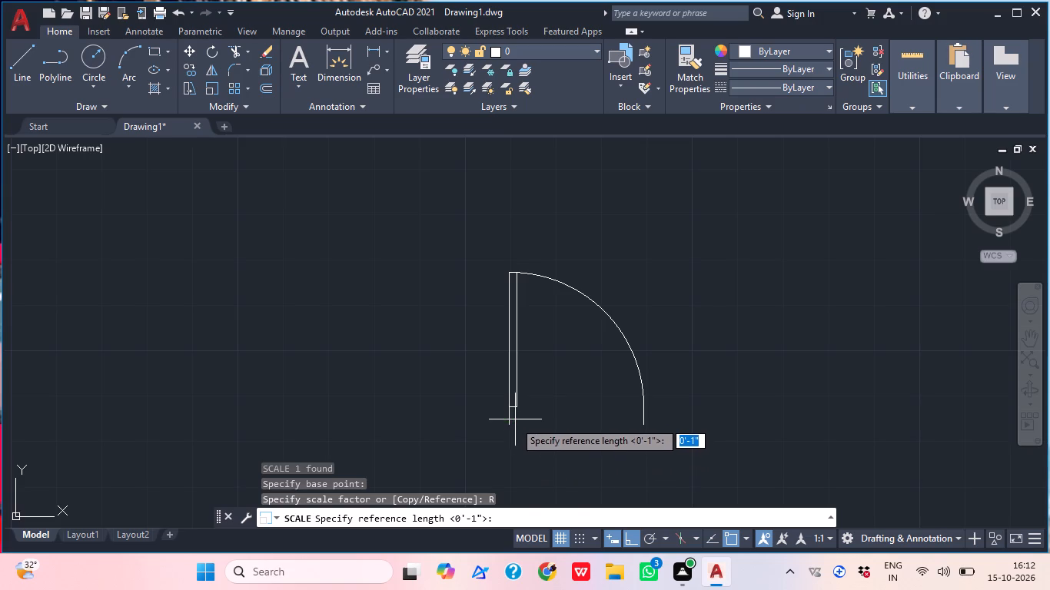
pyautogui.click(512, 425)
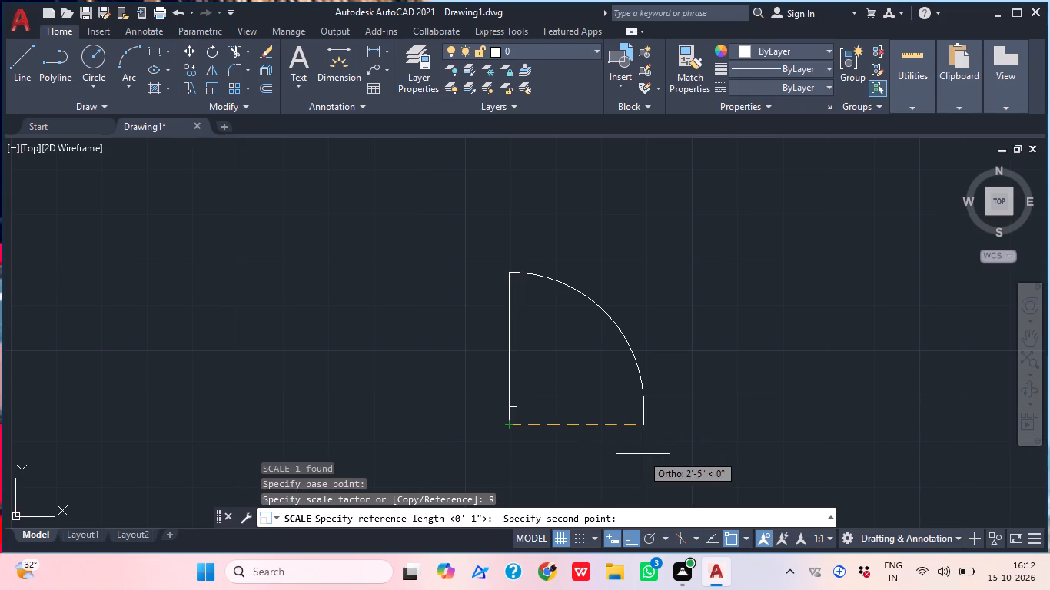
pyautogui.click(643, 433)
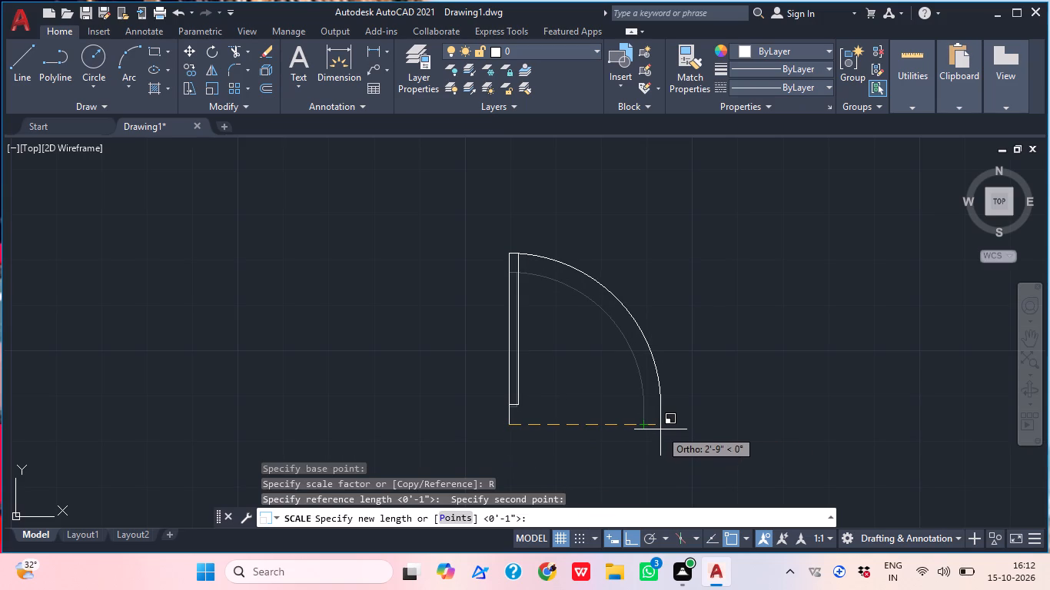
pyautogui.write('2\'6"')
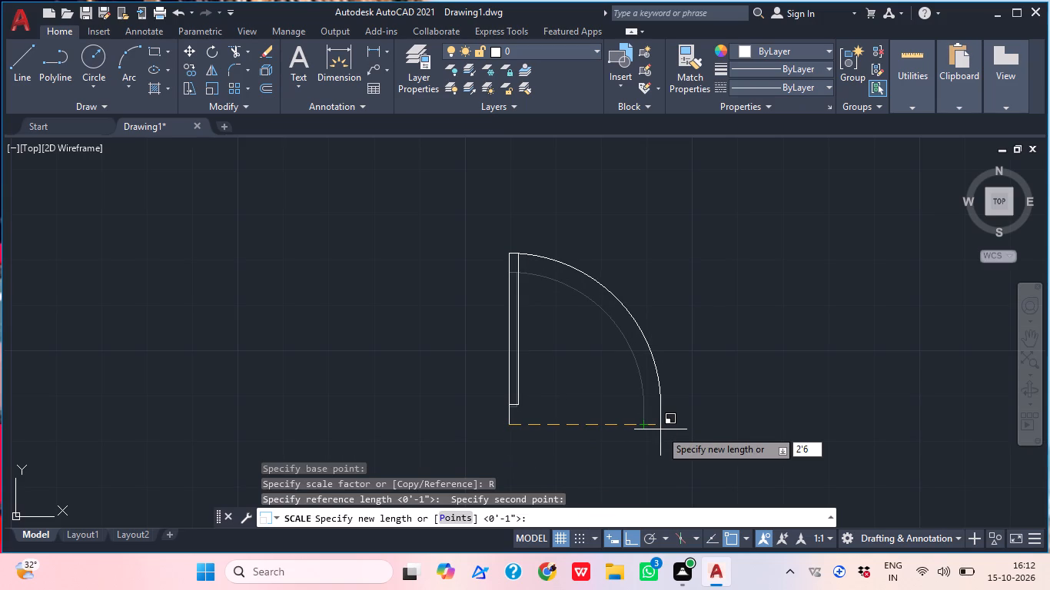
pyautogui.press('Return')
# Copy the scaled door block straight down, placing one copy below the original.
pyautogui.click(546, 386)
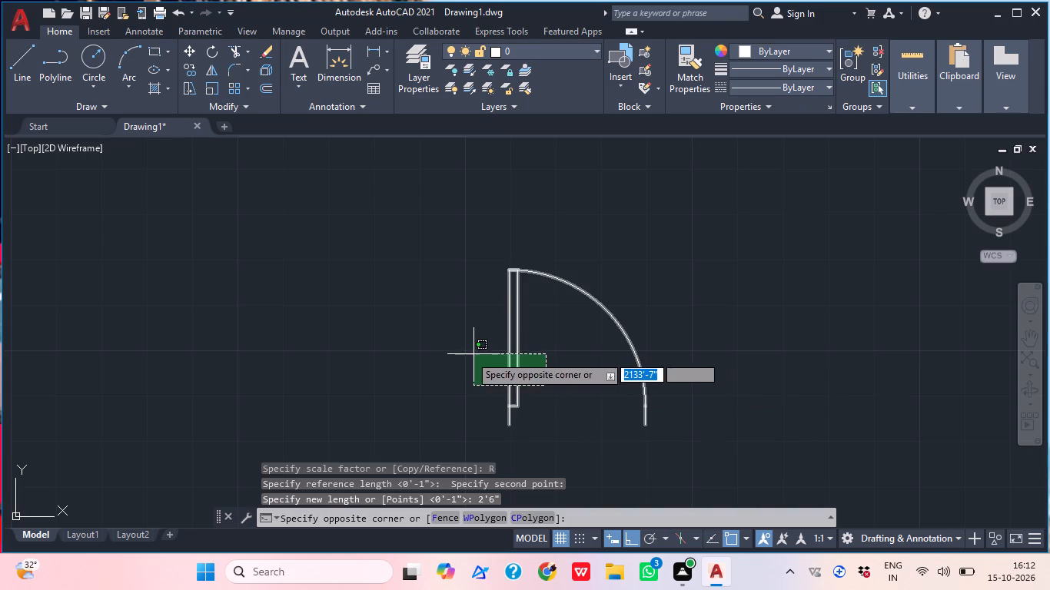
pyautogui.click(466, 356)
pyautogui.press('c')
pyautogui.write('op')
pyautogui.press('space')
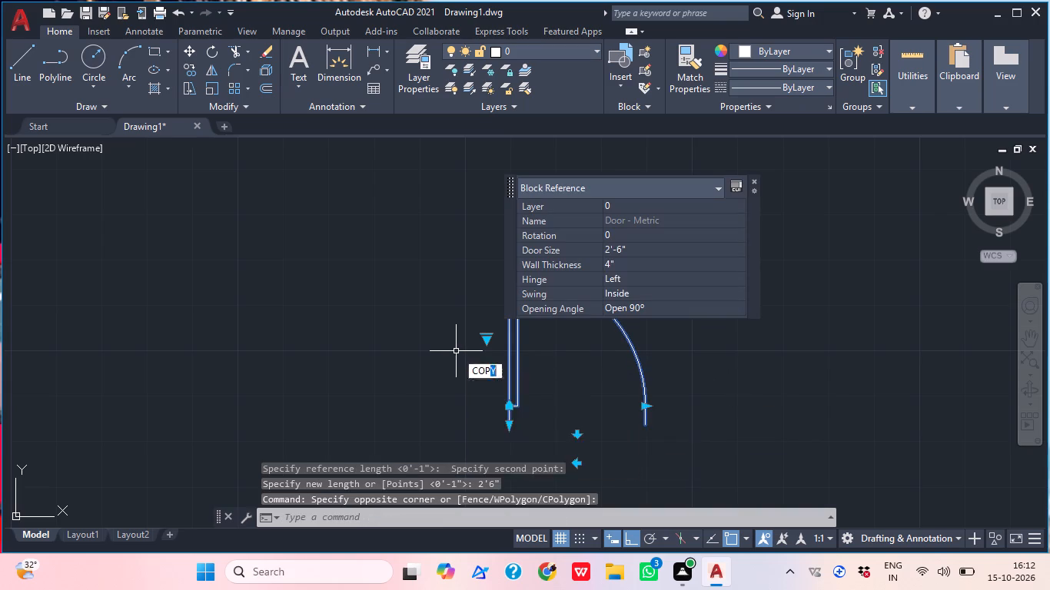
pyautogui.click(504, 429)
pyautogui.scroll(-1, 498, 366)
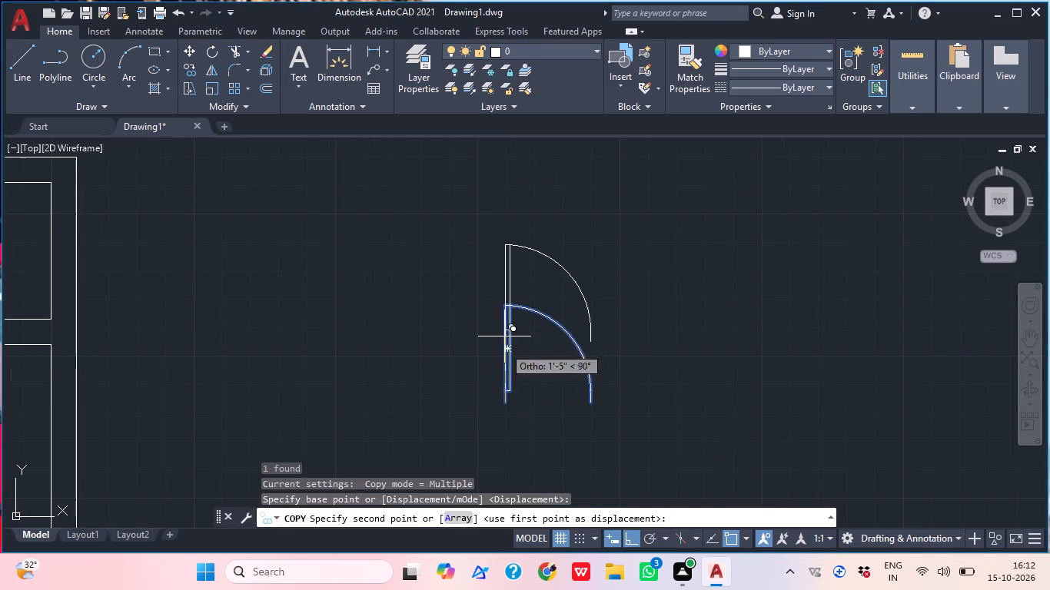
pyautogui.moveTo(513, 402); pyautogui.dragTo(505, 274, button='middle')
pyautogui.scroll(-1, 513, 402)
pyautogui.click(485, 392)
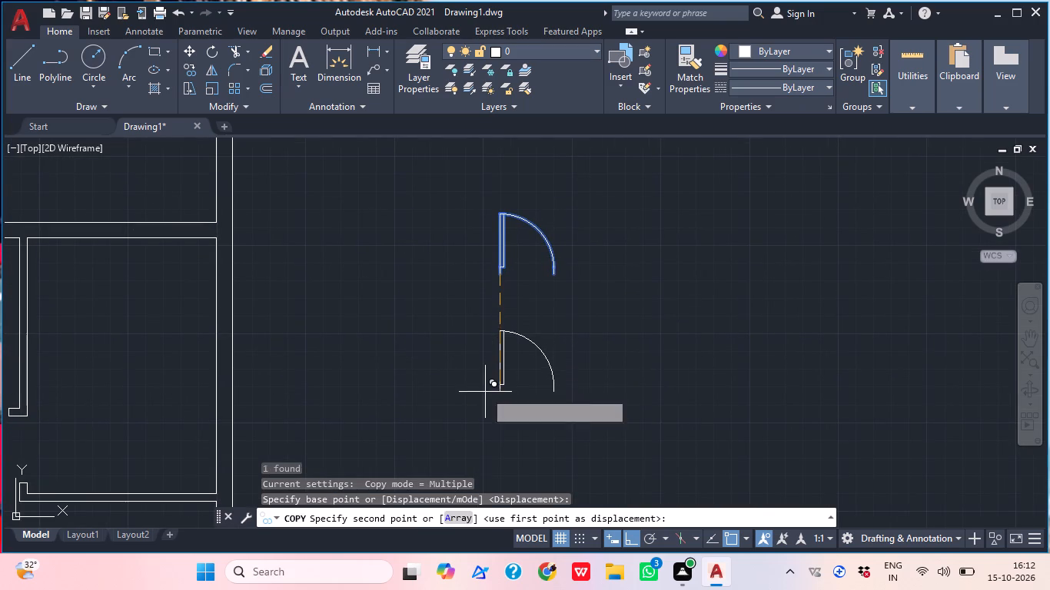
pyautogui.moveTo(483, 366); pyautogui.dragTo(497, 430, button='middle')
pyautogui.press('Escape')
# Mirror the upper door block about a vertical line through its hinge side, keeping the original to form a back-to-back pair.
pyautogui.click(521, 356)
pyautogui.click(502, 313)
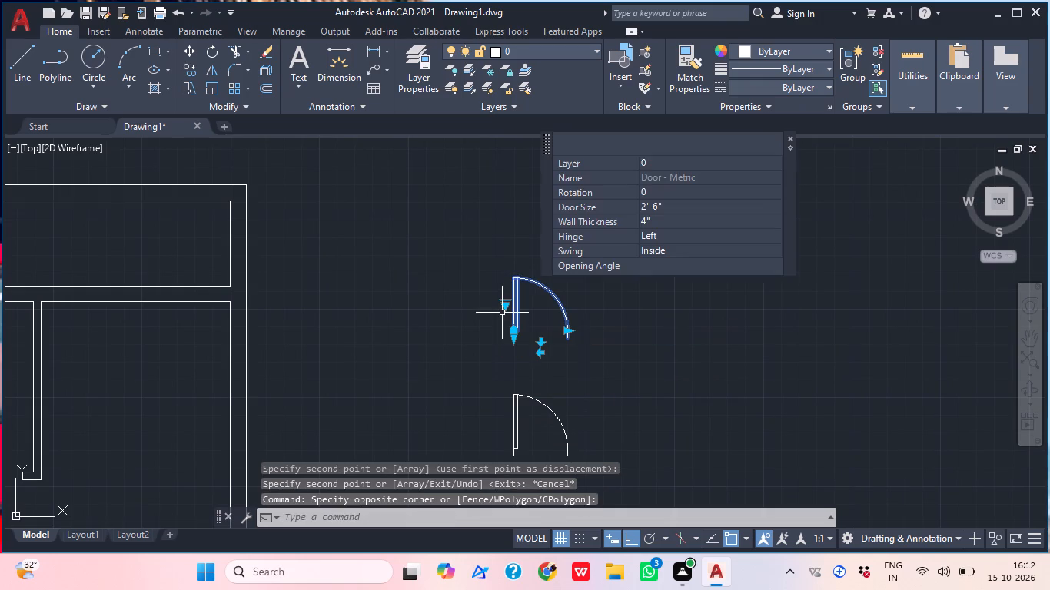
pyautogui.write('mi')
pyautogui.press('space')
pyautogui.scroll(2, 500, 330)
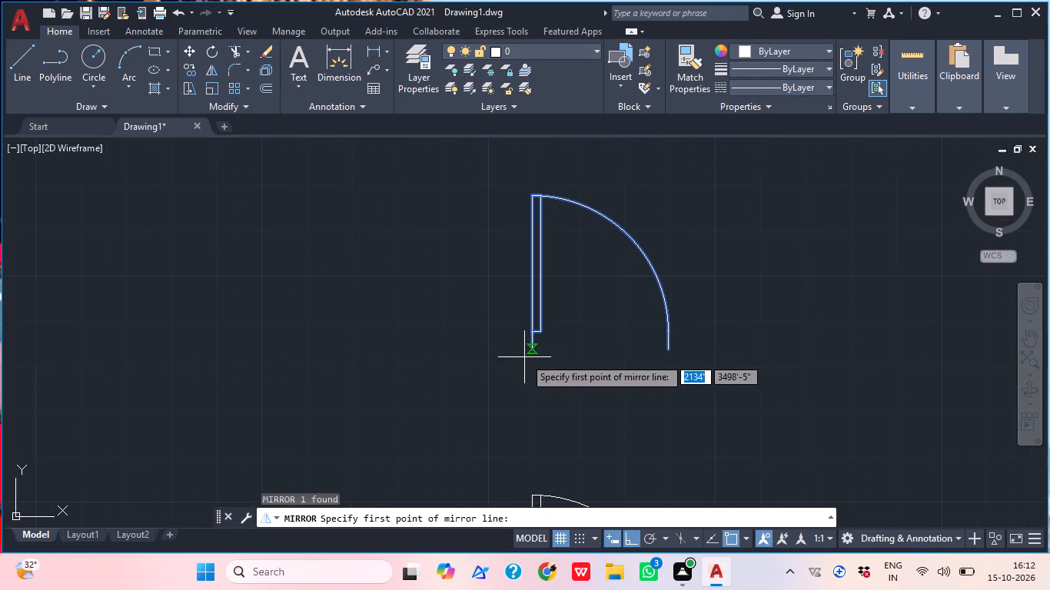
pyautogui.click(533, 354)
pyautogui.scroll(-3, 534, 326)
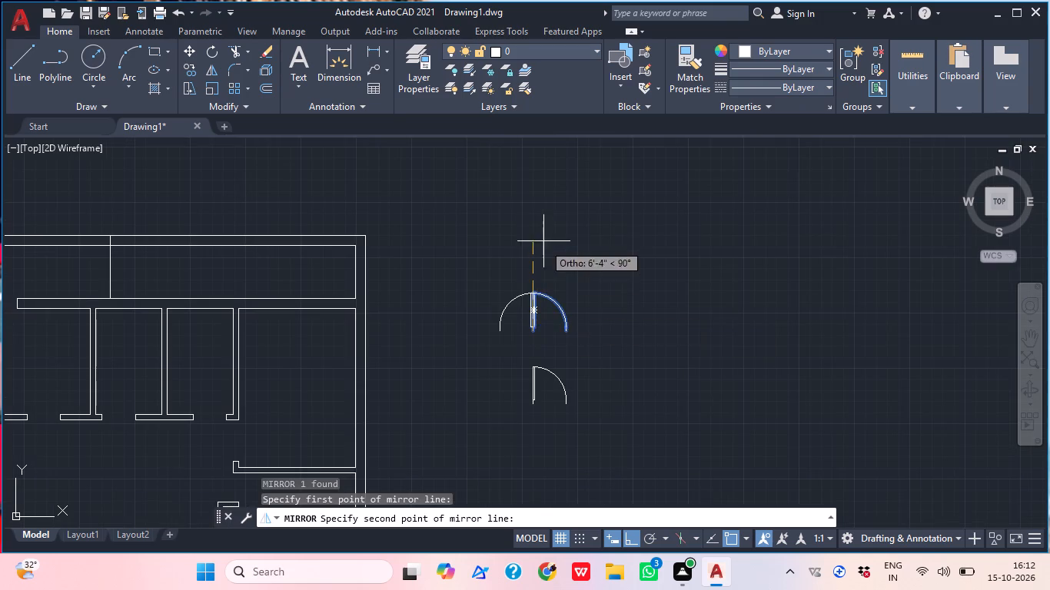
pyautogui.click(543, 220)
pyautogui.moveTo(570, 273); pyautogui.dragTo(544, 232)
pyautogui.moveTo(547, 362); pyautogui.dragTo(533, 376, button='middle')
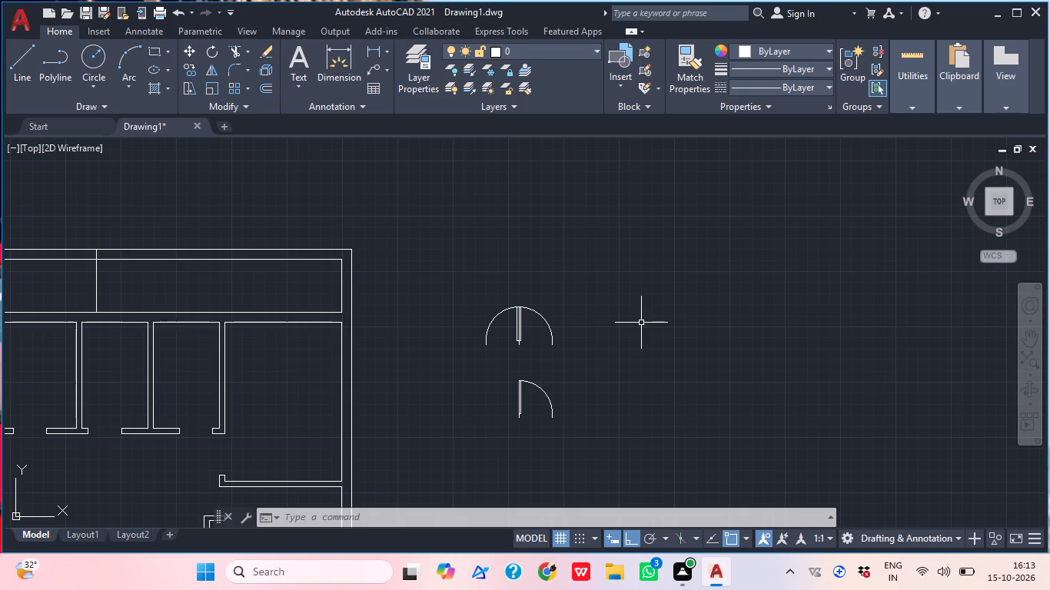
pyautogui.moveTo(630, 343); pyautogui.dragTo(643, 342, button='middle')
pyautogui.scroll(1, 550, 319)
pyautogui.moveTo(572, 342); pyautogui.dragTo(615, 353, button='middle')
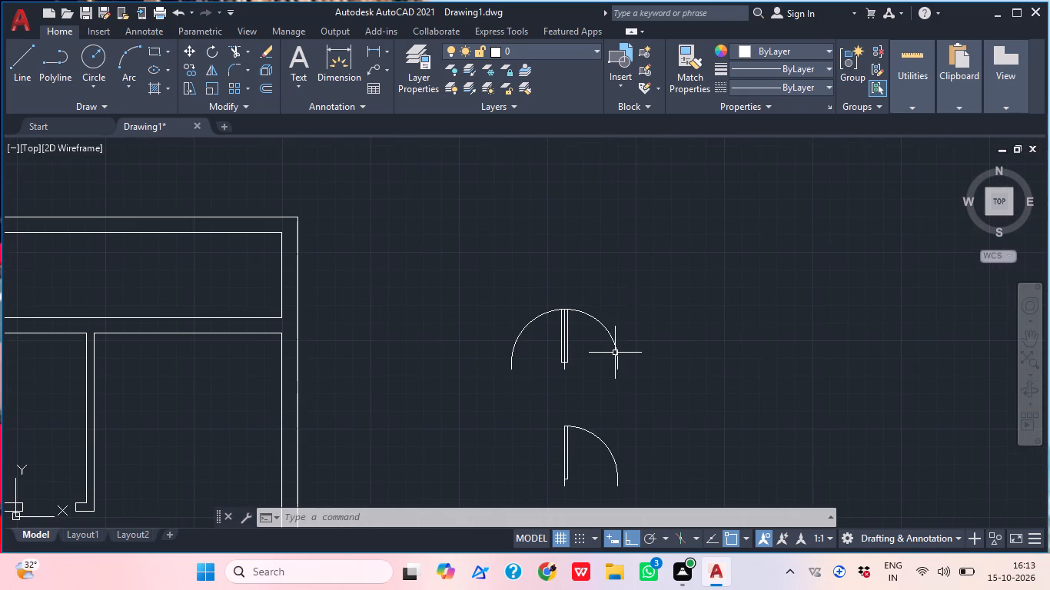
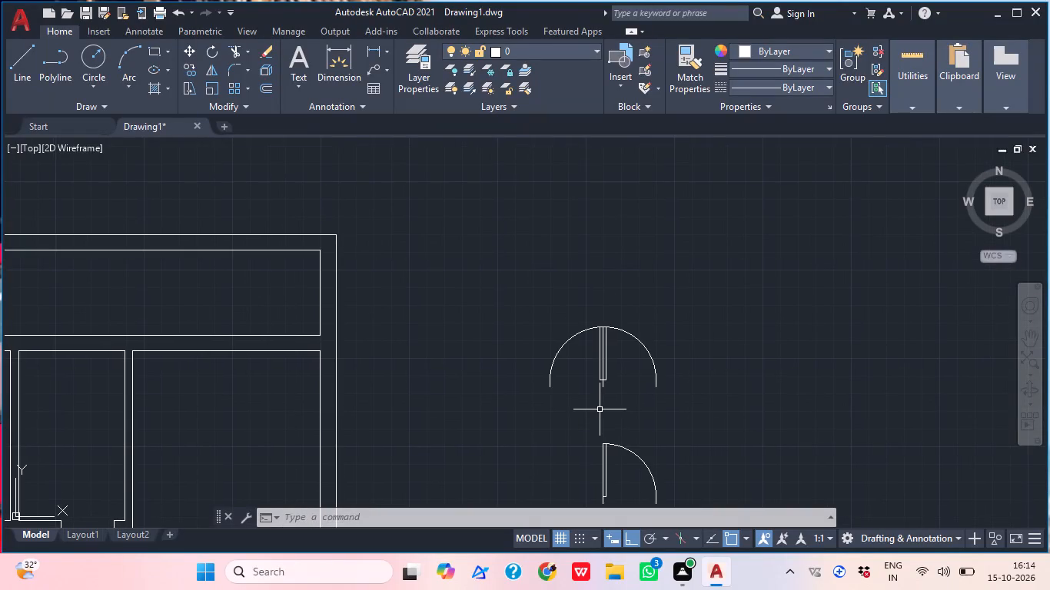
# Copy the pair's right-swinging door block from its lower hinge corner into the door opening of the second small room.
pyautogui.moveTo(596, 403); pyautogui.dragTo(653, 484, button='middle')
pyautogui.scroll(2, 648, 466)
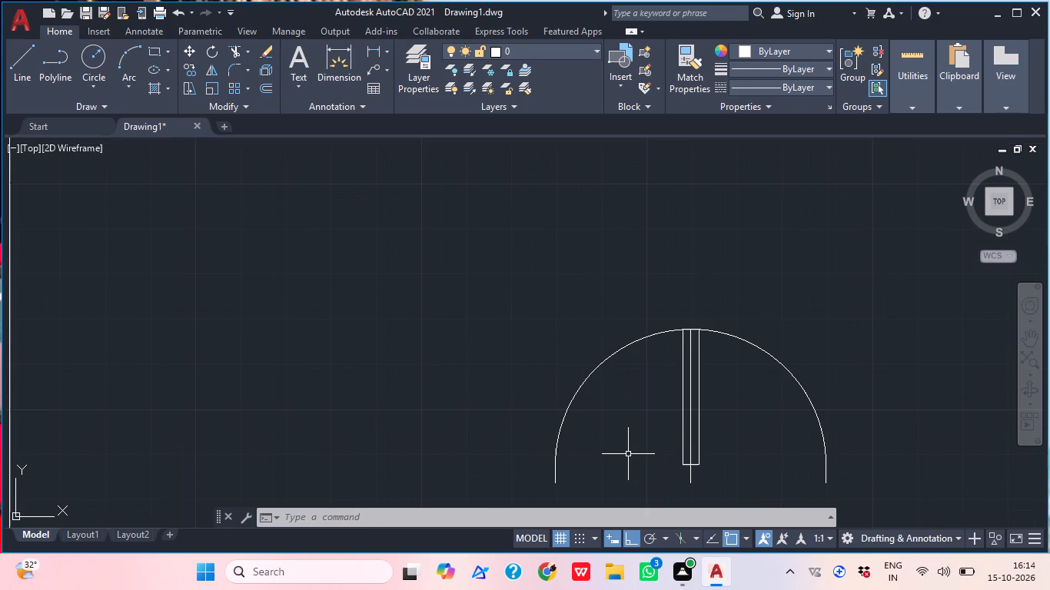
pyautogui.click(779, 376)
pyautogui.click(774, 339)
pyautogui.press('c')
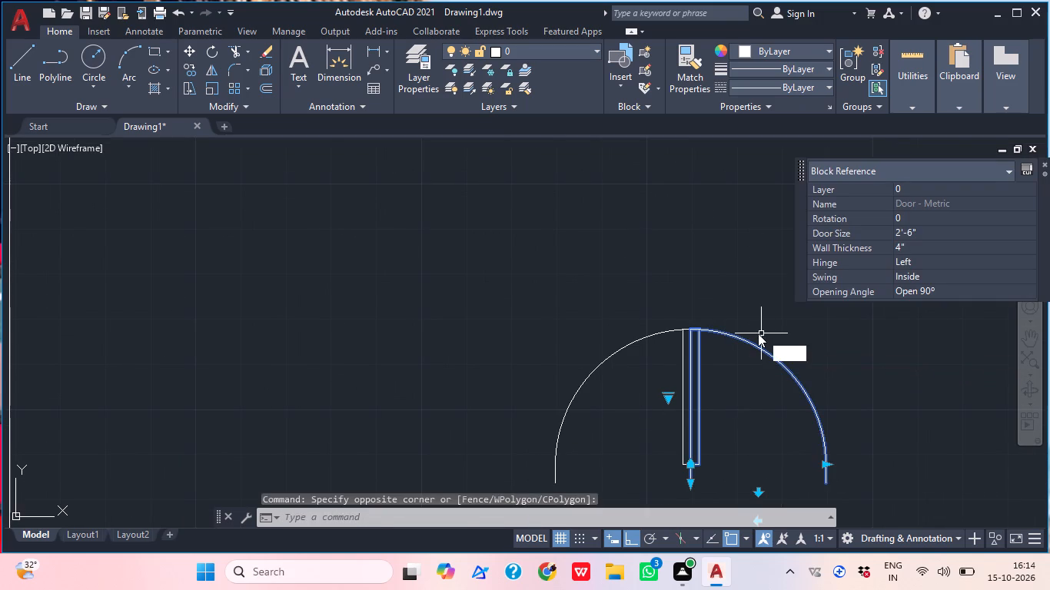
pyautogui.write('op')
pyautogui.press('space')
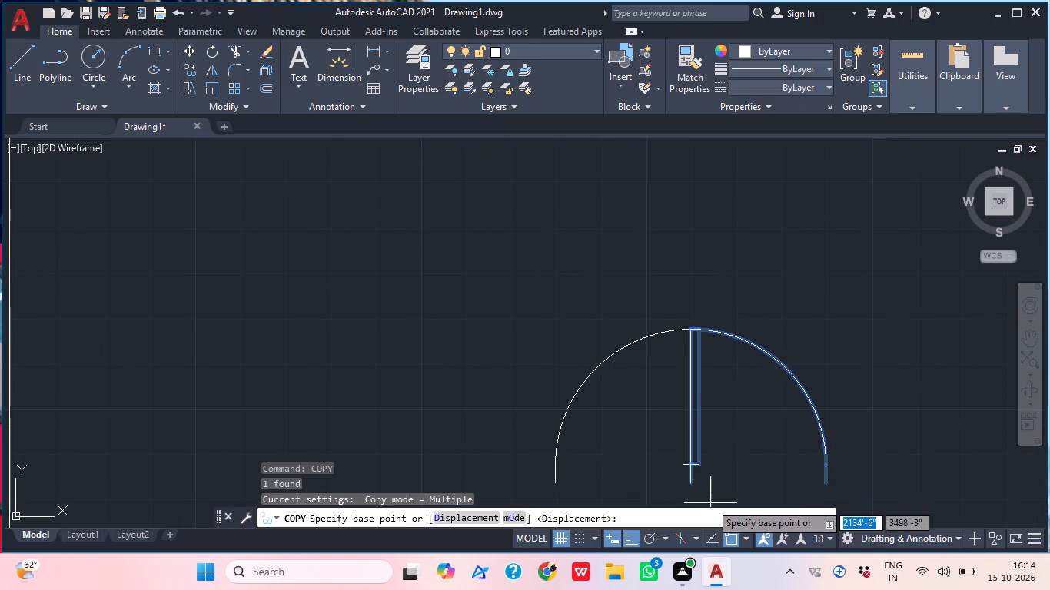
pyautogui.click(691, 486)
pyautogui.scroll(-2, 760, 459)
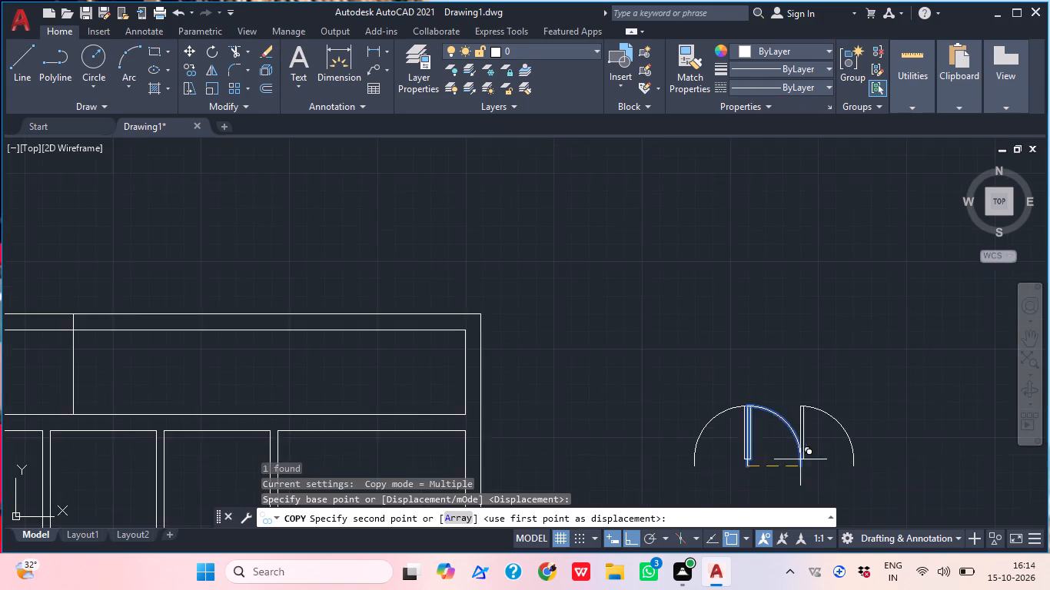
pyautogui.moveTo(658, 459); pyautogui.dragTo(821, 433, button='middle')
pyautogui.moveTo(497, 421); pyautogui.dragTo(736, 316, button='middle')
pyautogui.moveTo(543, 409); pyautogui.dragTo(644, 348, button='middle')
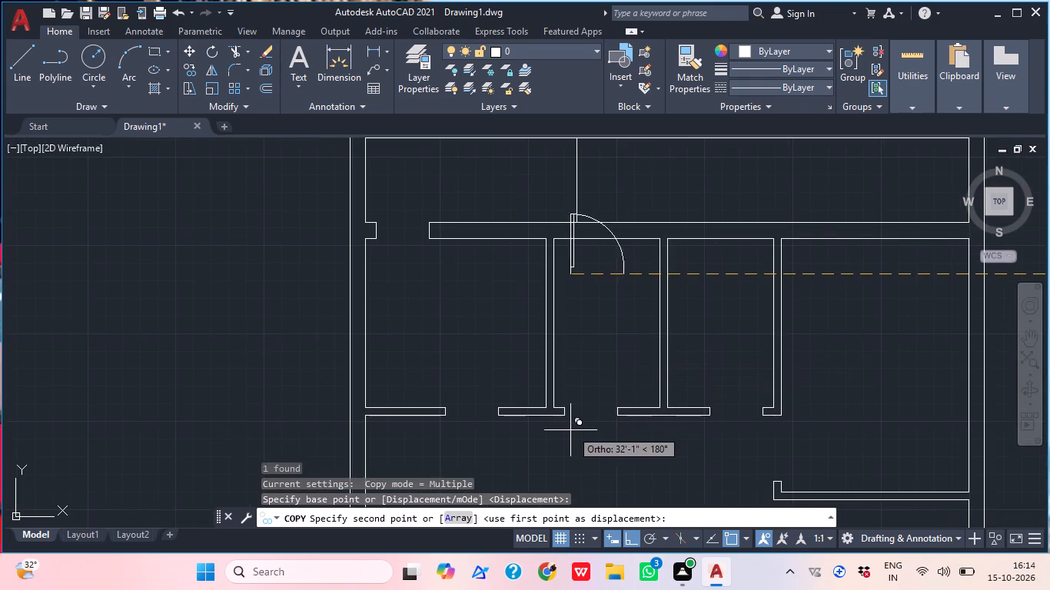
pyautogui.scroll(1, 570, 430)
pyautogui.click(560, 405)
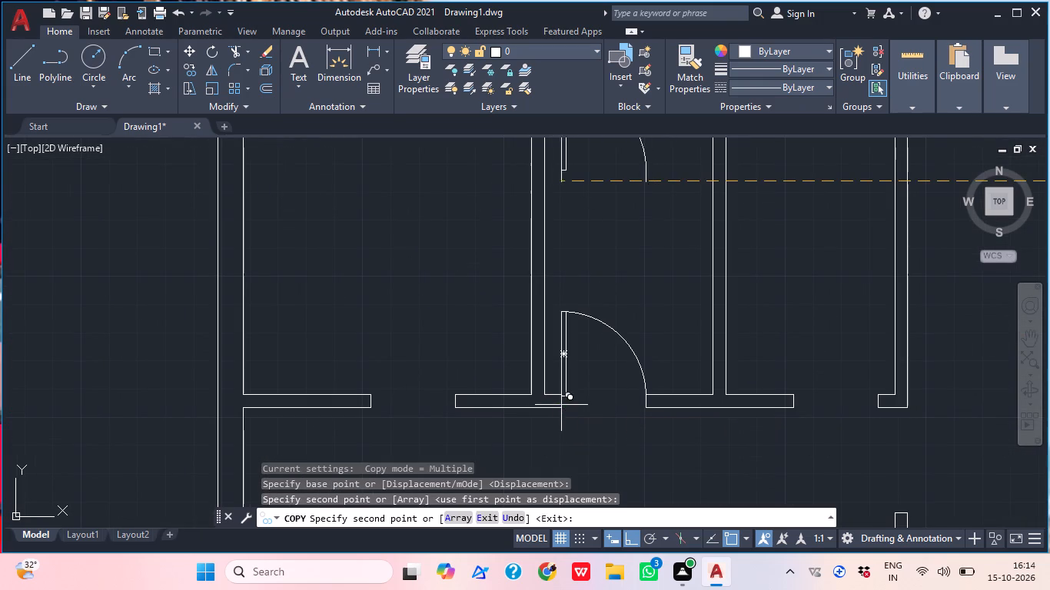
# Place another copy of the same door at the left jamb of the opening in the upper corridor wall.
pyautogui.moveTo(709, 434); pyautogui.dragTo(572, 439, button='middle')
pyautogui.moveTo(612, 429); pyautogui.dragTo(610, 431, button='middle')
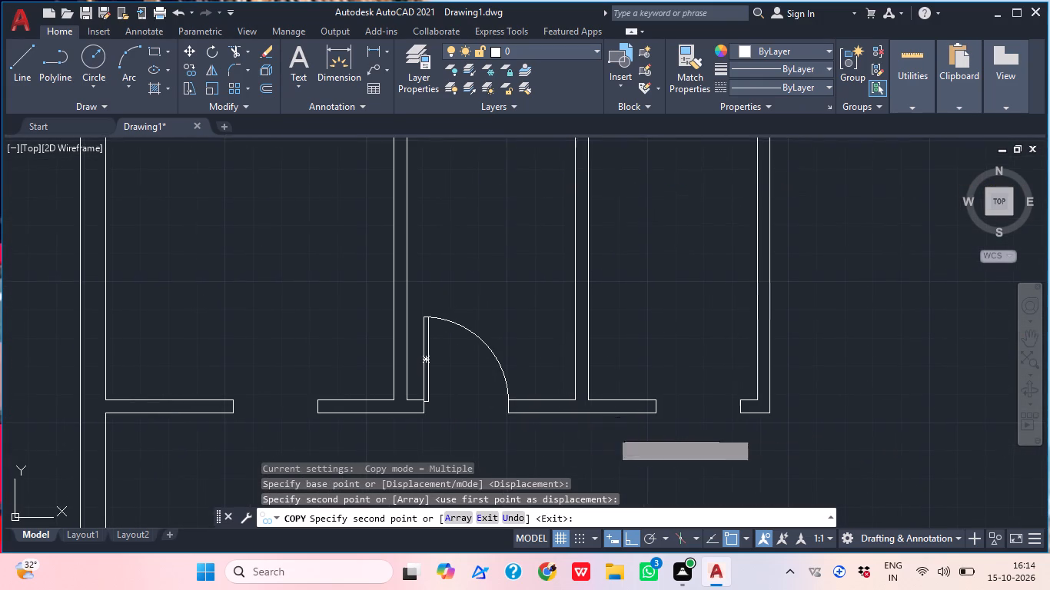
pyautogui.scroll(-1, 609, 432)
pyautogui.moveTo(610, 431); pyautogui.dragTo(606, 441, button='middle')
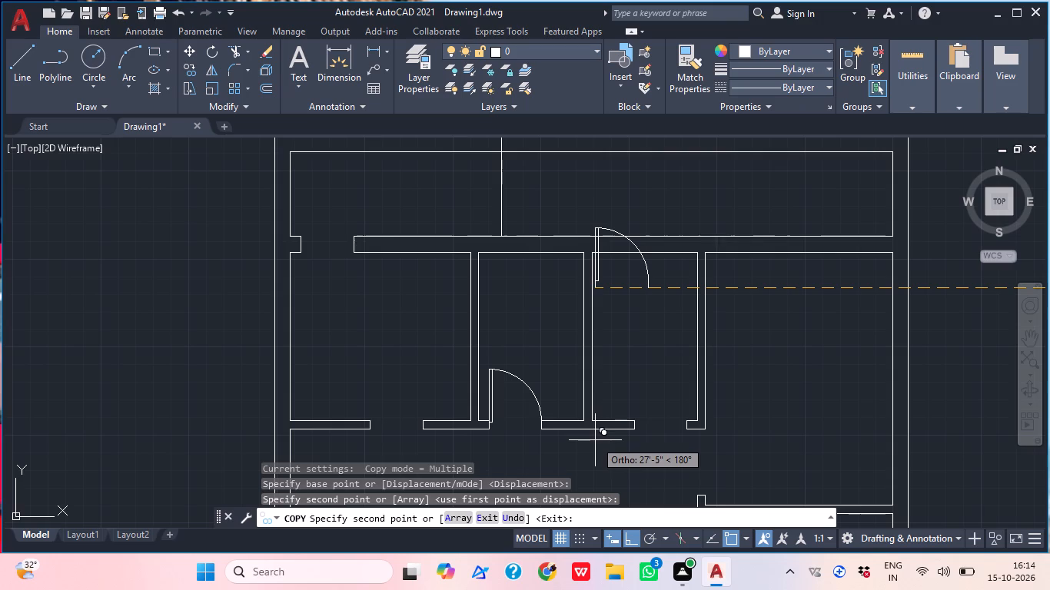
pyautogui.scroll(3, 283, 228)
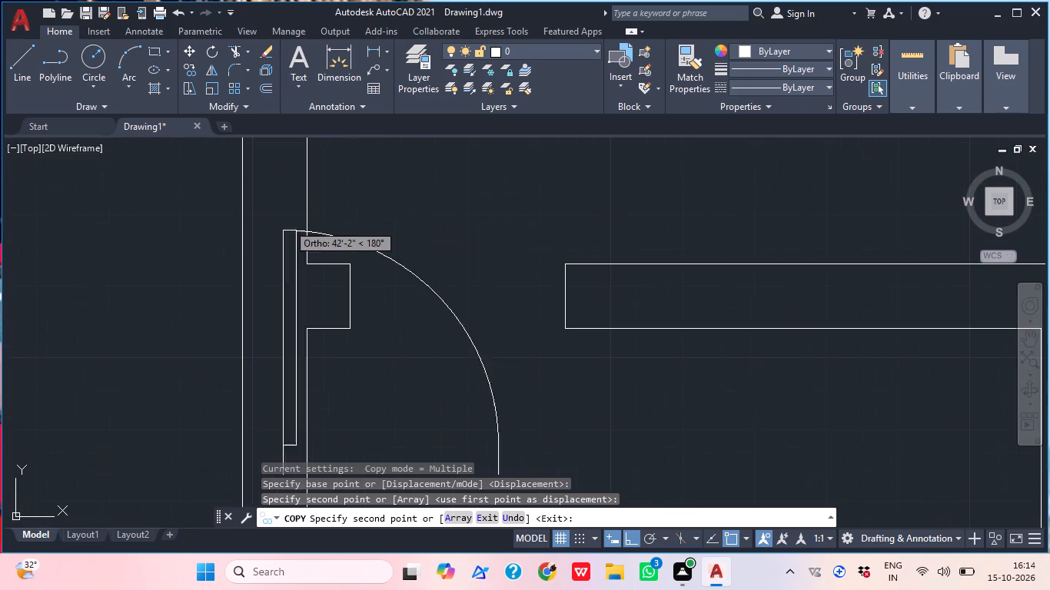
pyautogui.click(349, 326)
pyautogui.scroll(-3, 426, 344)
pyautogui.moveTo(608, 386); pyautogui.dragTo(437, 397, button='middle')
pyautogui.press('Escape')
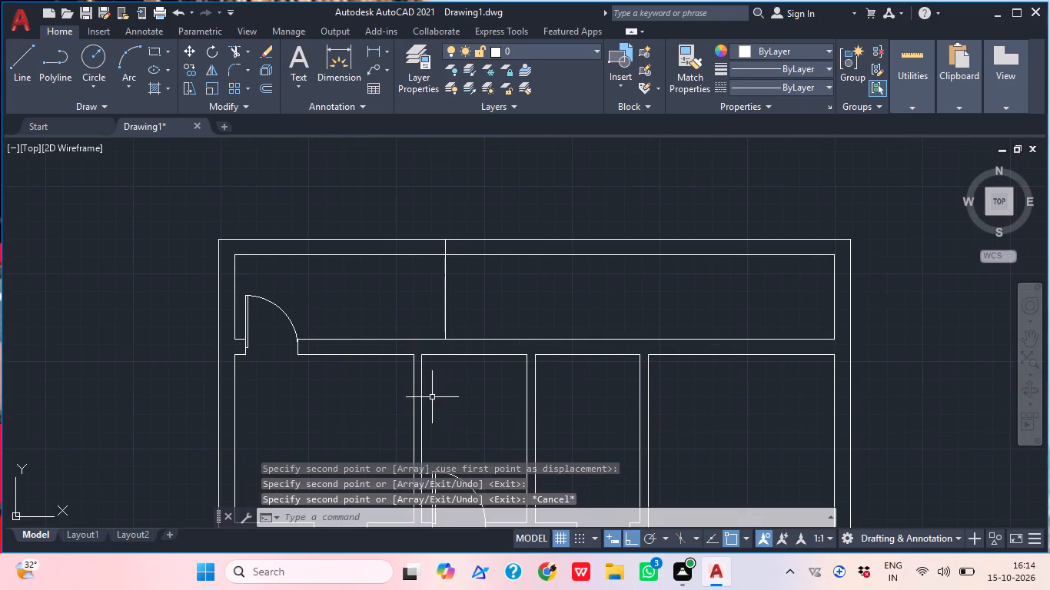
# Copy the pair's mirrored door block from its lower hinge corner to the right jamb of the third small room's opening.
pyautogui.scroll(-2, 570, 476)
pyautogui.moveTo(676, 477); pyautogui.dragTo(555, 308, button='middle')
pyautogui.scroll(2, 676, 254)
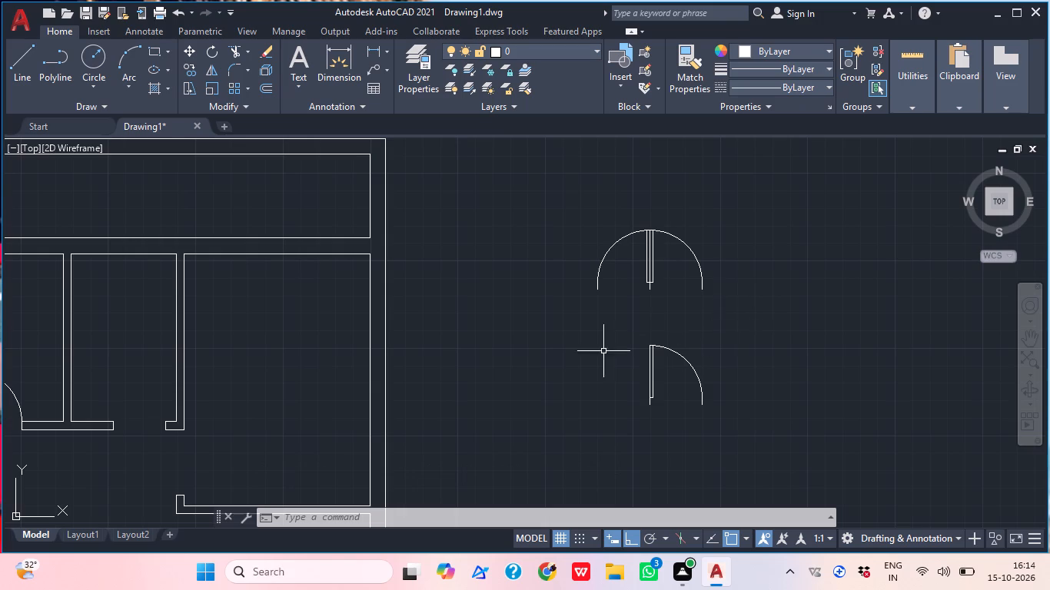
pyautogui.moveTo(615, 357); pyautogui.dragTo(666, 365, button='middle')
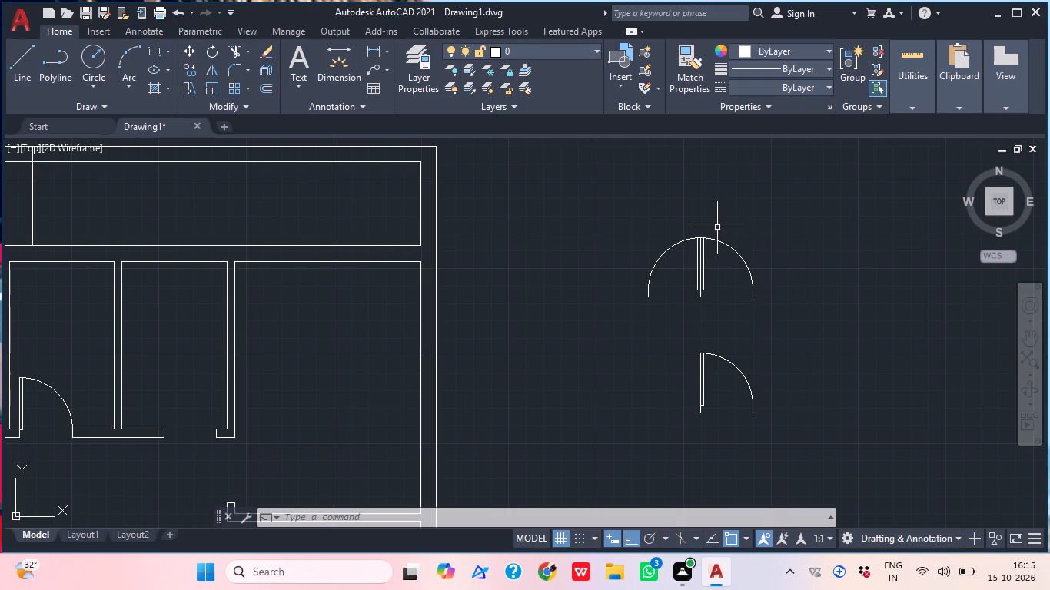
pyautogui.scroll(1, 716, 226)
pyautogui.scroll(1, 666, 281)
pyautogui.click(663, 272)
pyautogui.click(576, 253)
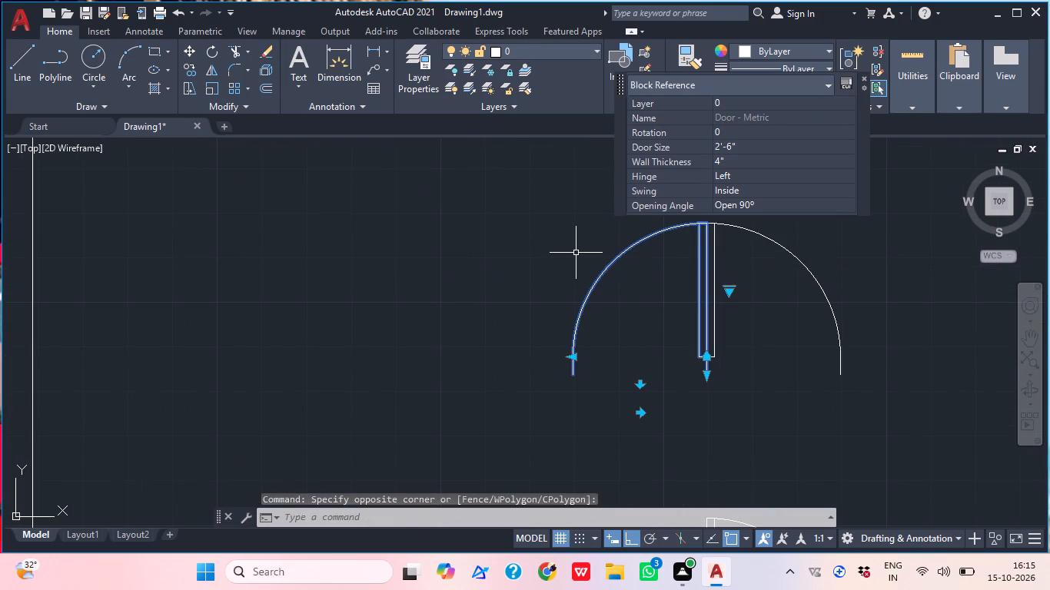
pyautogui.press('c')
pyautogui.press('o')
pyautogui.write('p')
pyautogui.press('space')
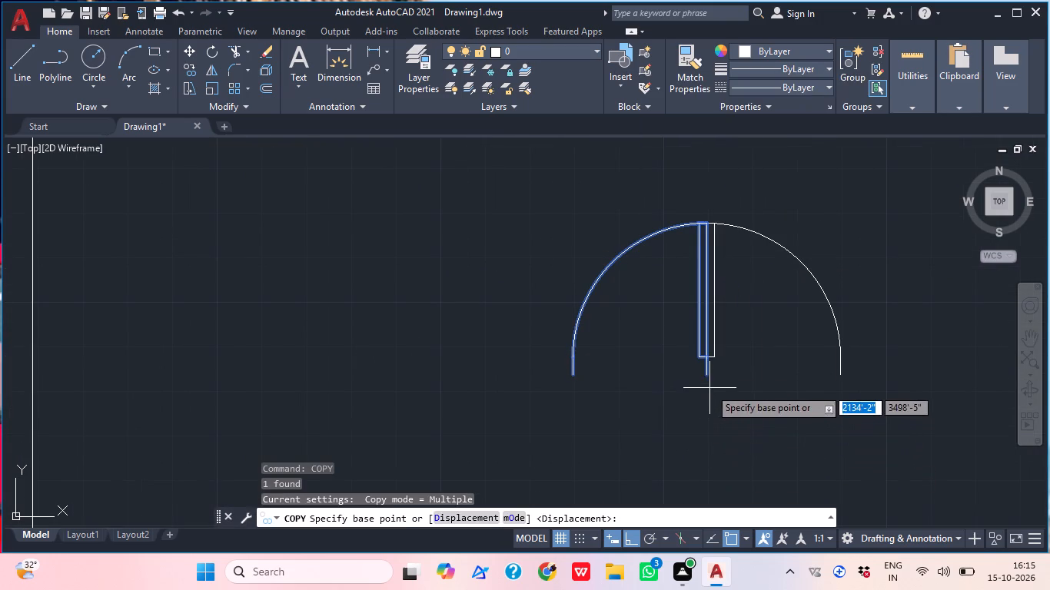
pyautogui.click(708, 379)
pyautogui.scroll(-3, 758, 355)
pyautogui.moveTo(653, 449); pyautogui.dragTo(726, 398, button='middle')
pyautogui.scroll(2, 587, 313)
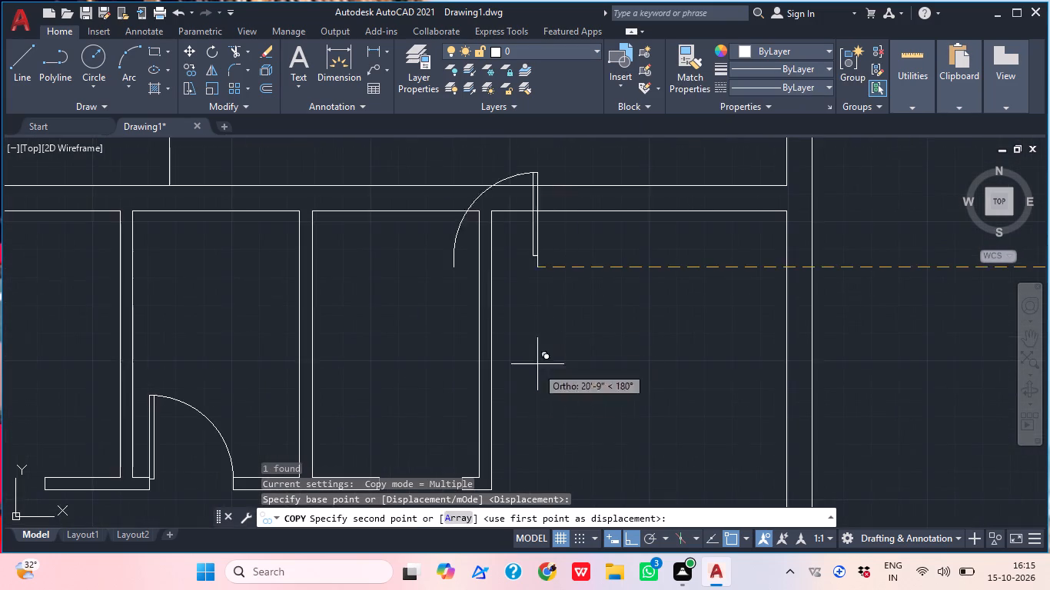
pyautogui.moveTo(470, 419); pyautogui.dragTo(572, 305, button='middle')
pyautogui.scroll(1, 565, 349)
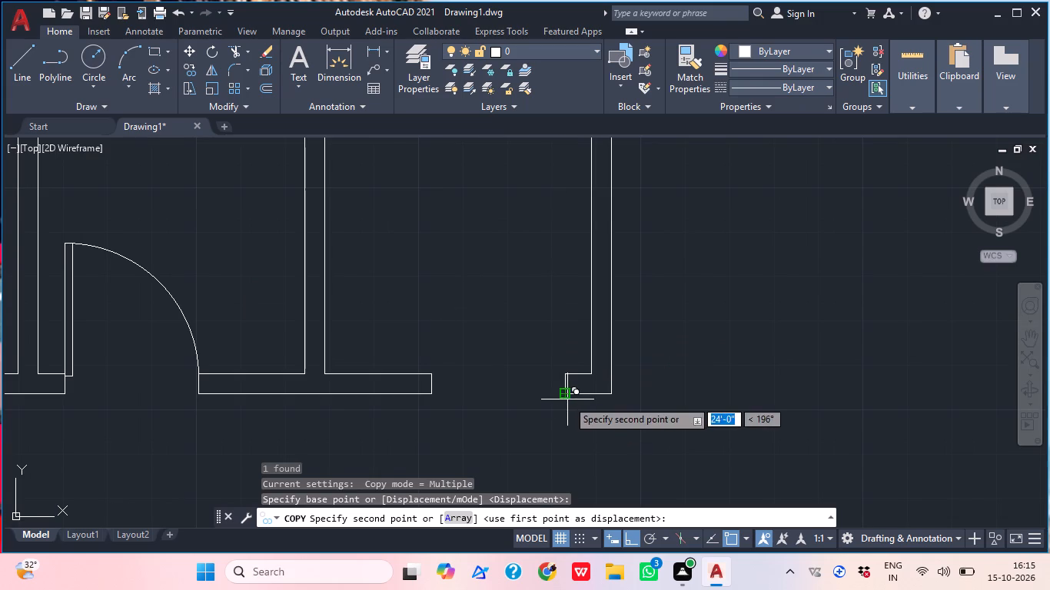
pyautogui.click(567, 399)
pyautogui.scroll(-3, 600, 378)
pyautogui.moveTo(621, 393); pyautogui.dragTo(684, 393, button='middle')
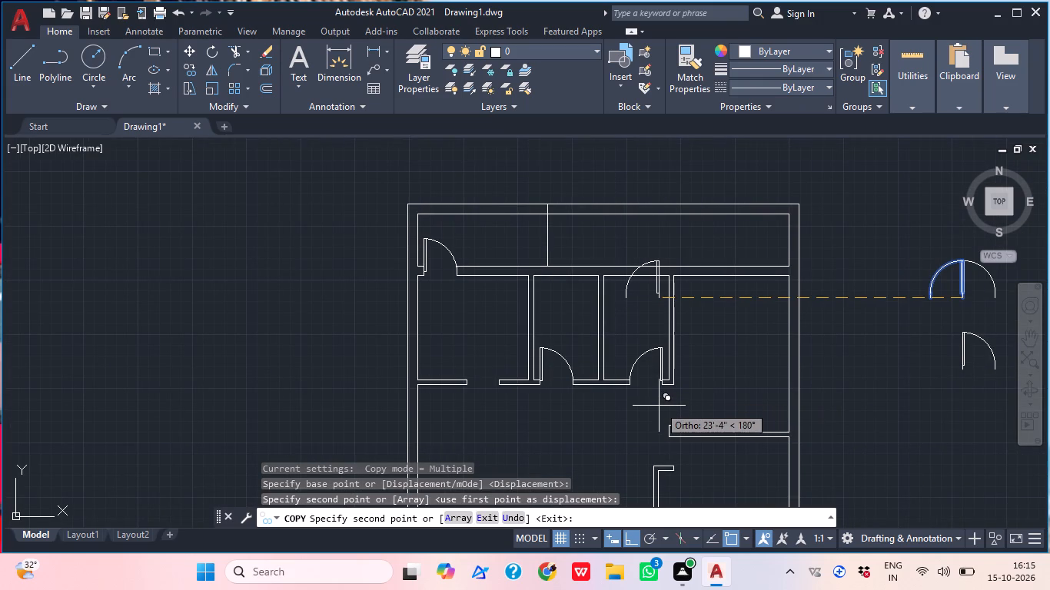
# With Ortho off, place one more mirrored door copy in the open hall beside the right-hand room's opening.
pyautogui.scroll(-1, 622, 464)
pyautogui.moveTo(622, 463); pyautogui.dragTo(603, 333, button='middle')
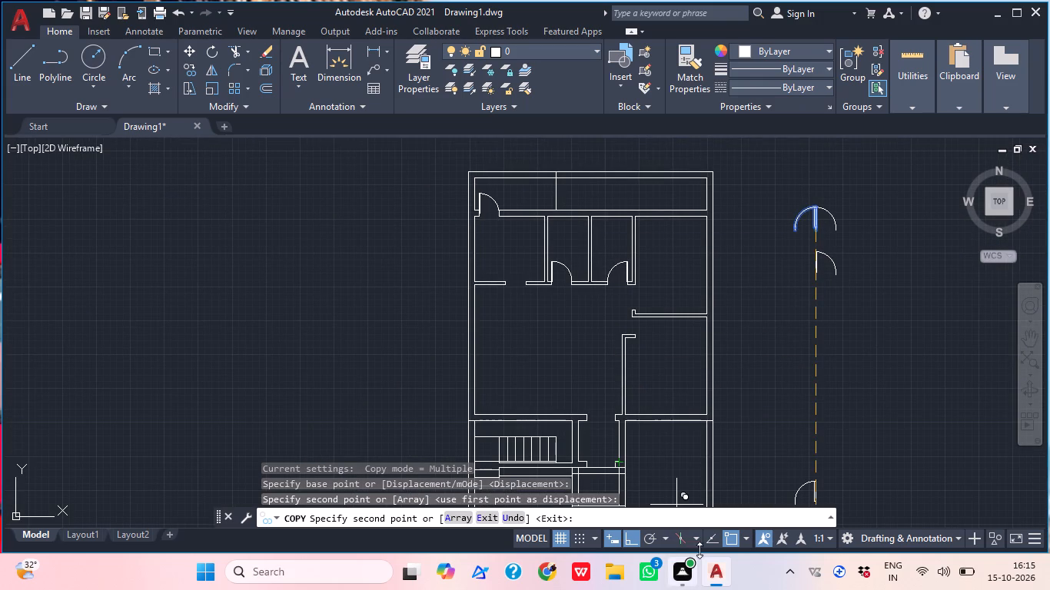
pyautogui.click(630, 532)
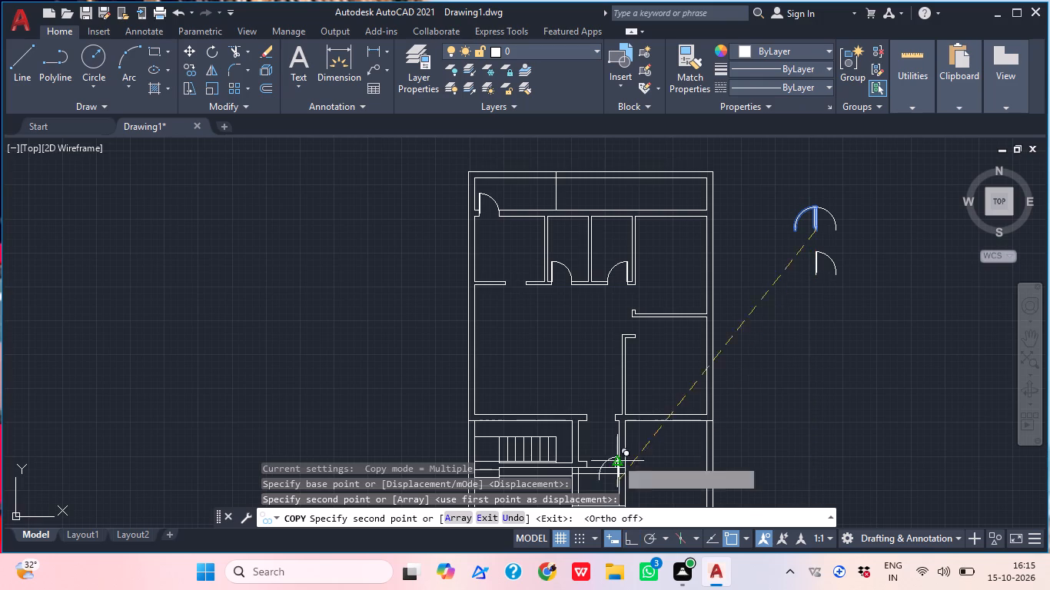
pyautogui.scroll(3, 601, 401)
pyautogui.moveTo(641, 342); pyautogui.dragTo(583, 506, button='middle')
pyautogui.moveTo(593, 334); pyautogui.dragTo(571, 502, button='middle')
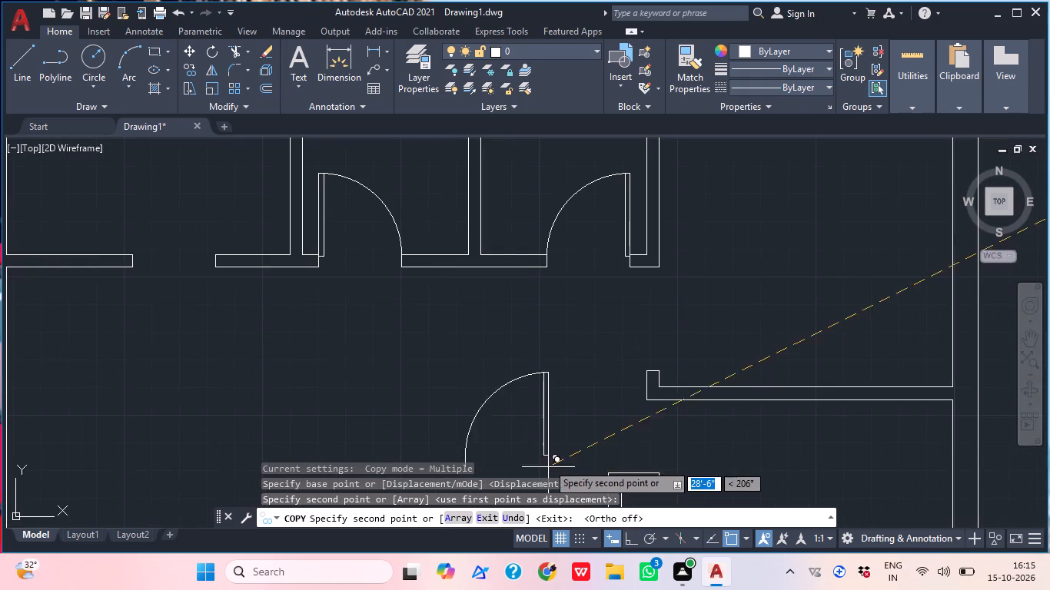
pyautogui.click(547, 418)
pyautogui.moveTo(617, 427); pyautogui.dragTo(628, 442, button='middle')
pyautogui.press('Escape')
# Rotate the loose door copy in the hall to 270° about its lower hinge corner, with Ortho on.
pyautogui.click(599, 434)
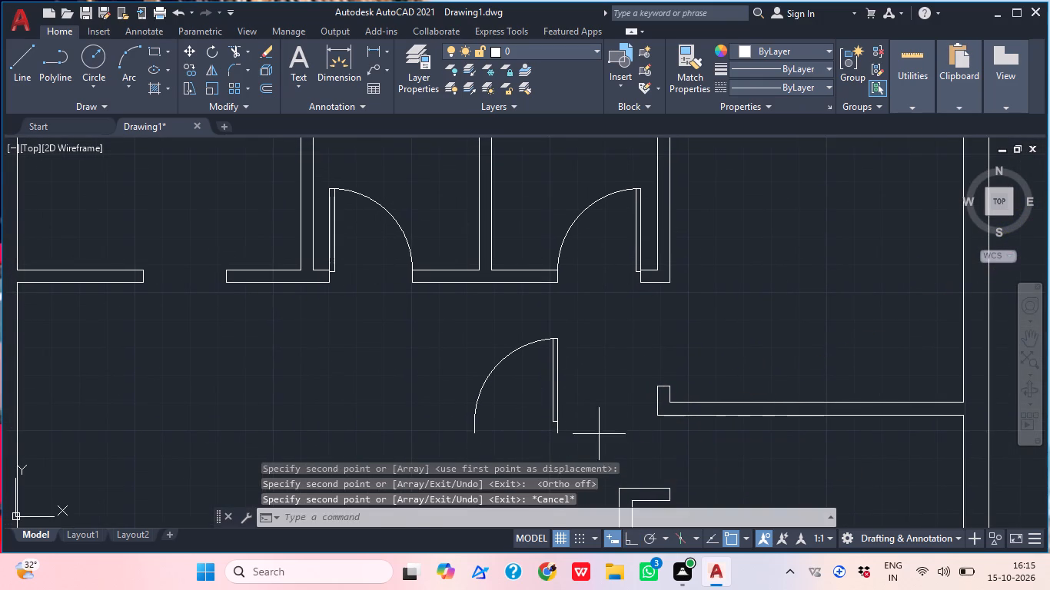
pyautogui.click(527, 397)
pyautogui.write('ro')
pyautogui.press('space')
pyautogui.click(560, 434)
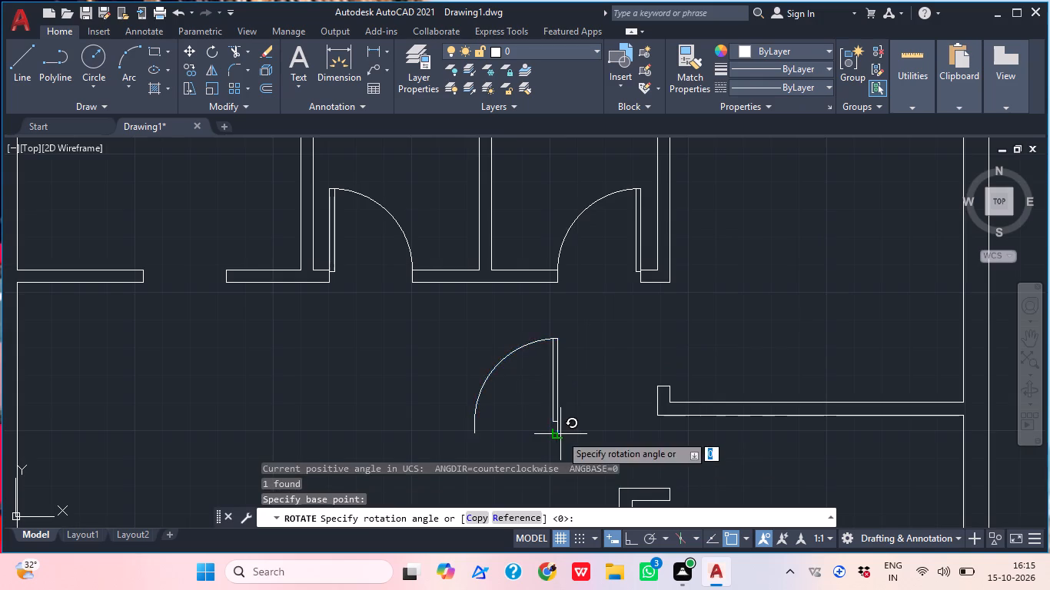
pyautogui.scroll(-4, 560, 434)
pyautogui.moveTo(560, 502); pyautogui.dragTo(683, 424, button='middle')
pyautogui.scroll(2, 673, 394)
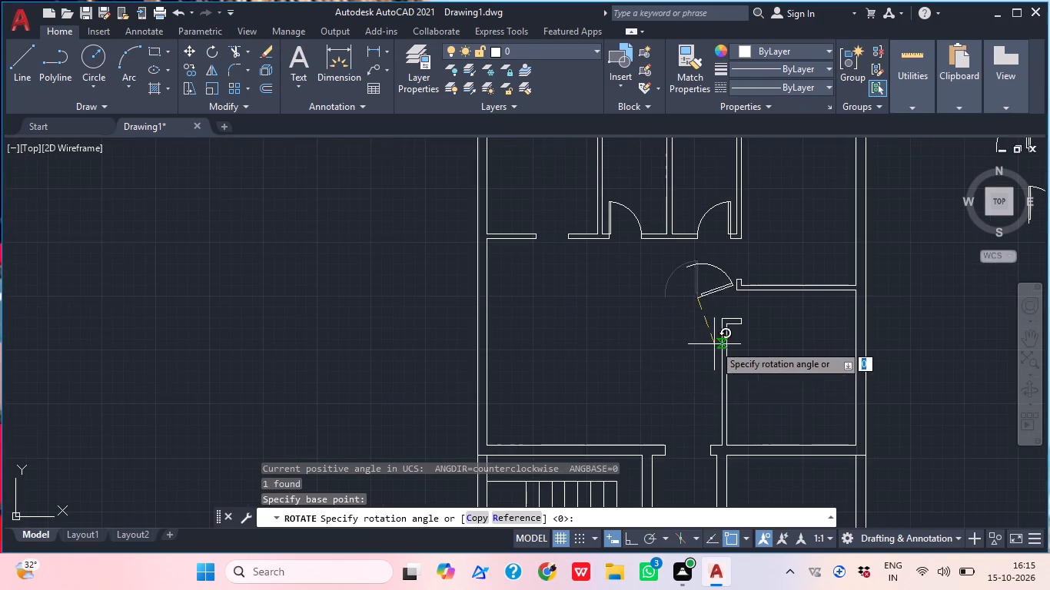
pyautogui.moveTo(712, 361); pyautogui.dragTo(694, 412, button='middle')
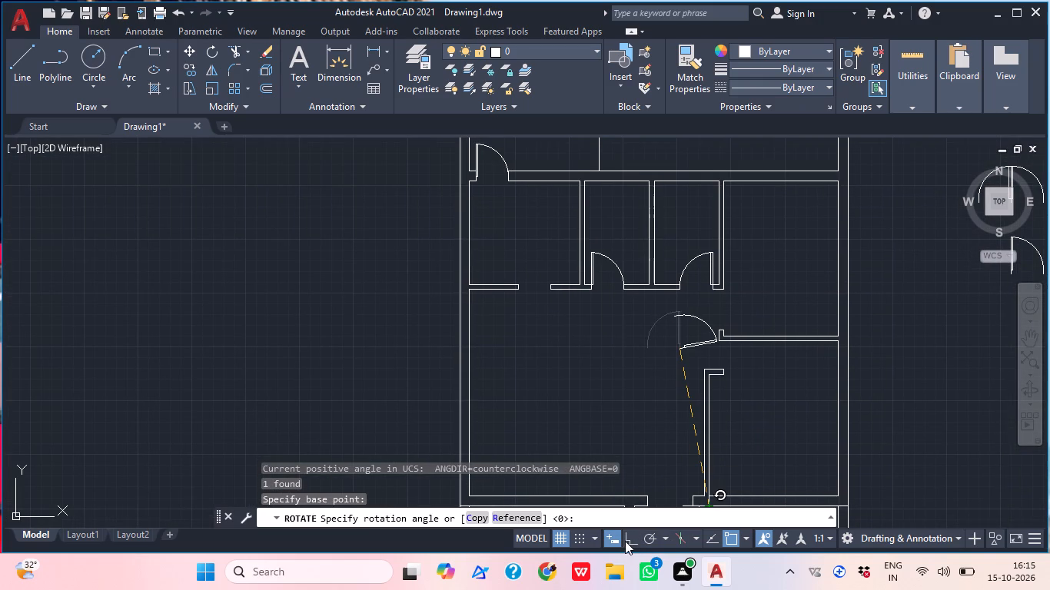
pyautogui.click(628, 539)
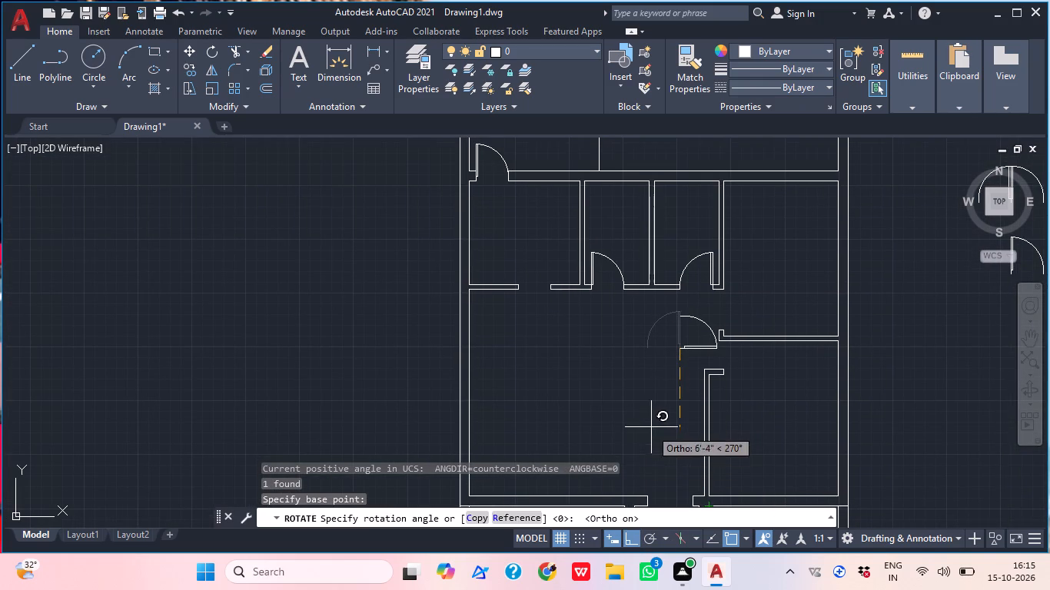
pyautogui.scroll(2, 674, 384)
pyautogui.moveTo(667, 414); pyautogui.dragTo(631, 472, button='middle')
pyautogui.click(633, 458)
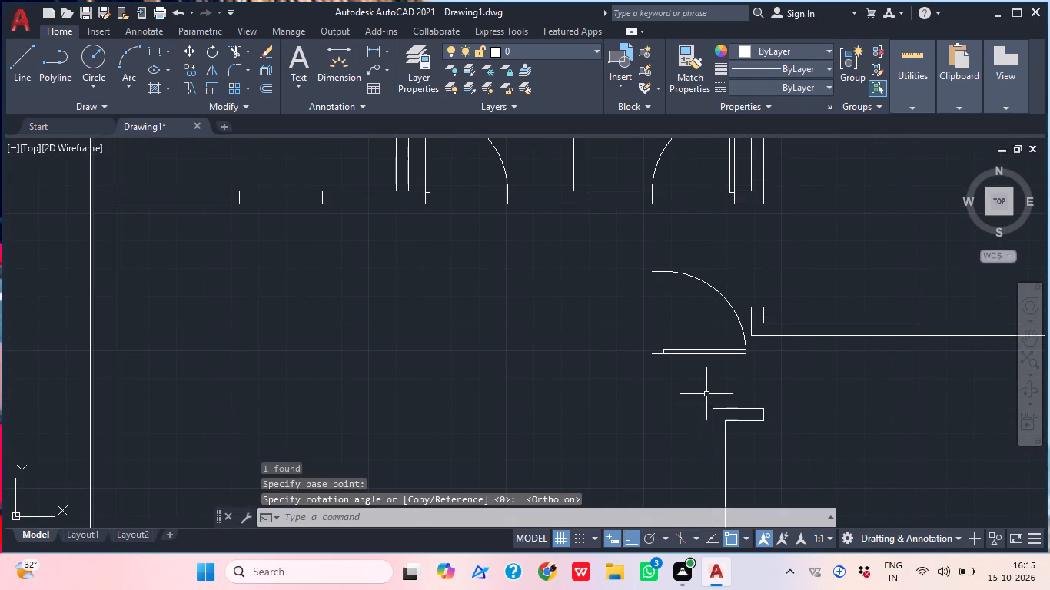
# Move the rotated door from its hinge corner to the upper-left corner of the right-hand room's wall stub.
pyautogui.click(703, 377)
pyautogui.click(669, 336)
pyautogui.moveTo(669, 373); pyautogui.dragTo(608, 444, button='middle')
pyautogui.write('m')
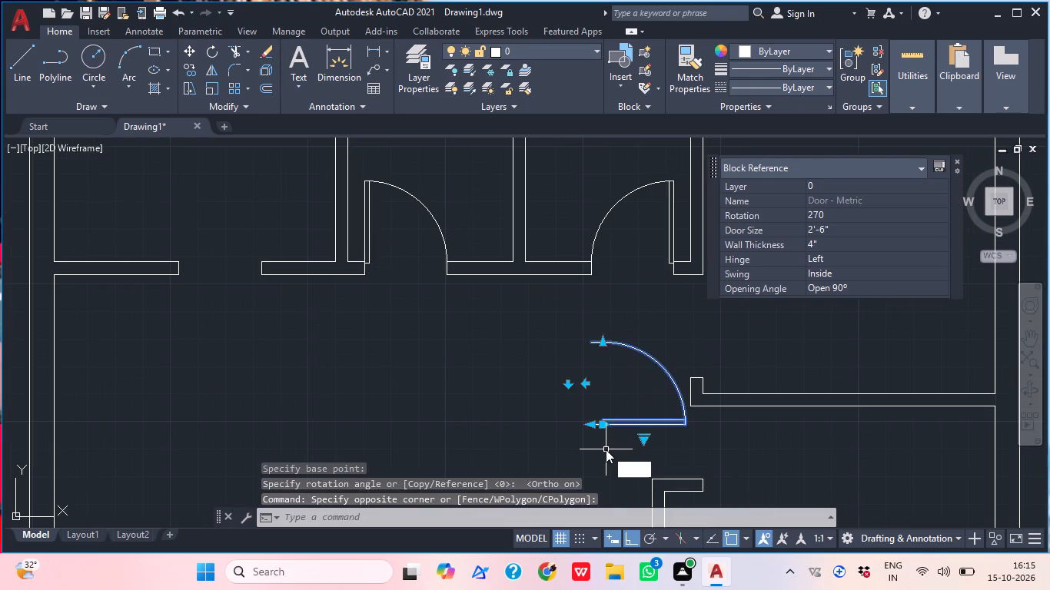
pyautogui.press('space')
pyautogui.scroll(3, 594, 432)
pyautogui.click(575, 413)
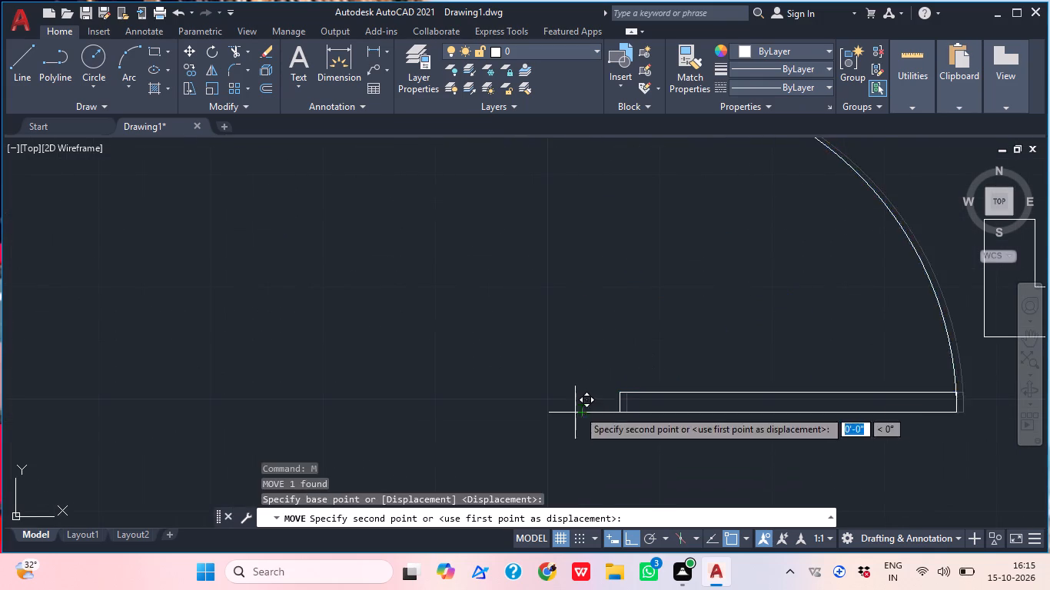
pyautogui.moveTo(613, 380); pyautogui.dragTo(412, 486, button='middle')
pyautogui.scroll(-2, 662, 359)
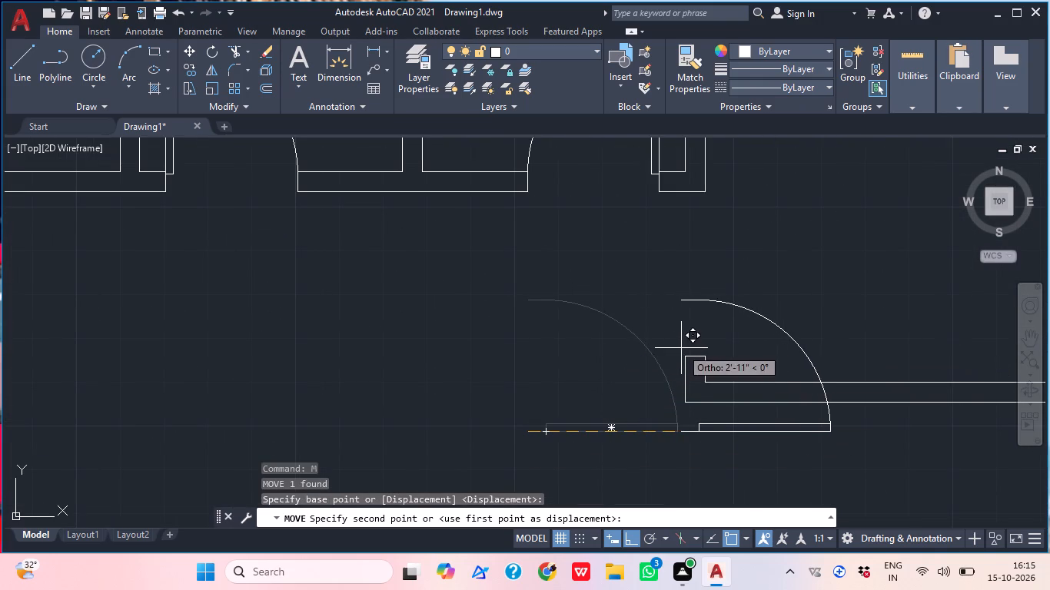
pyautogui.click(683, 357)
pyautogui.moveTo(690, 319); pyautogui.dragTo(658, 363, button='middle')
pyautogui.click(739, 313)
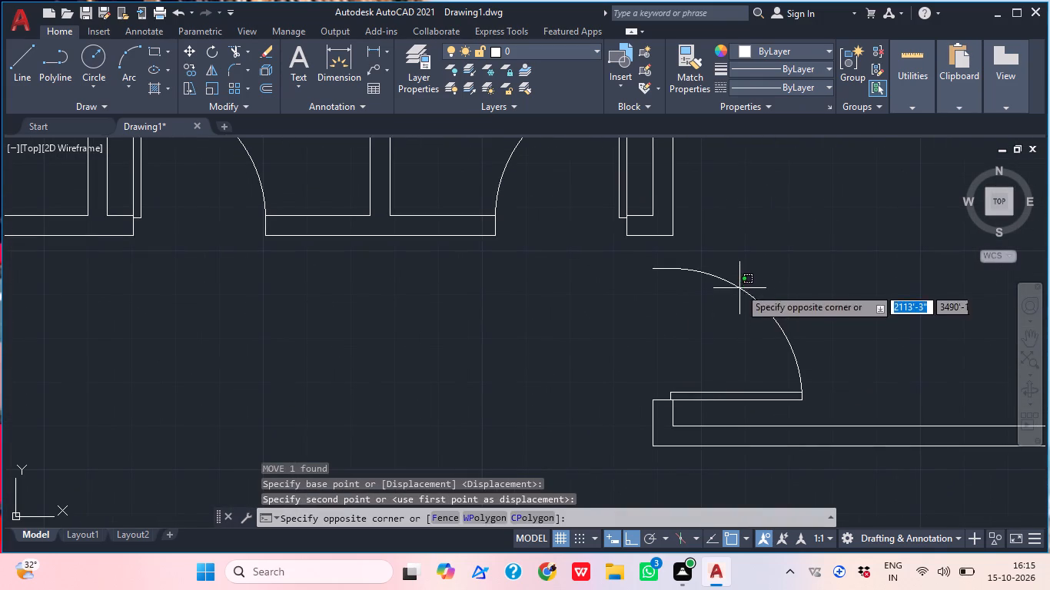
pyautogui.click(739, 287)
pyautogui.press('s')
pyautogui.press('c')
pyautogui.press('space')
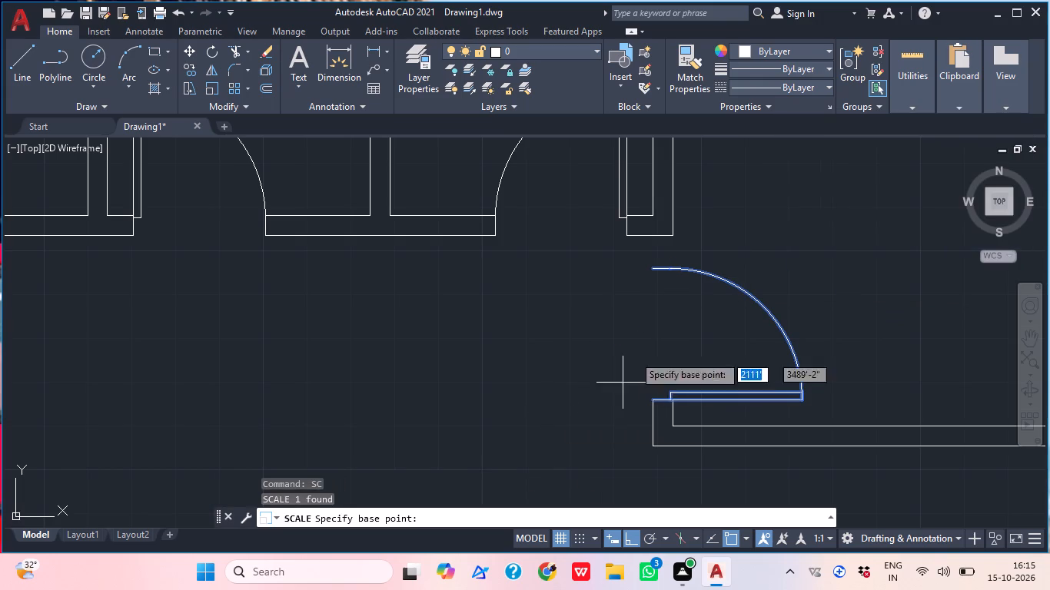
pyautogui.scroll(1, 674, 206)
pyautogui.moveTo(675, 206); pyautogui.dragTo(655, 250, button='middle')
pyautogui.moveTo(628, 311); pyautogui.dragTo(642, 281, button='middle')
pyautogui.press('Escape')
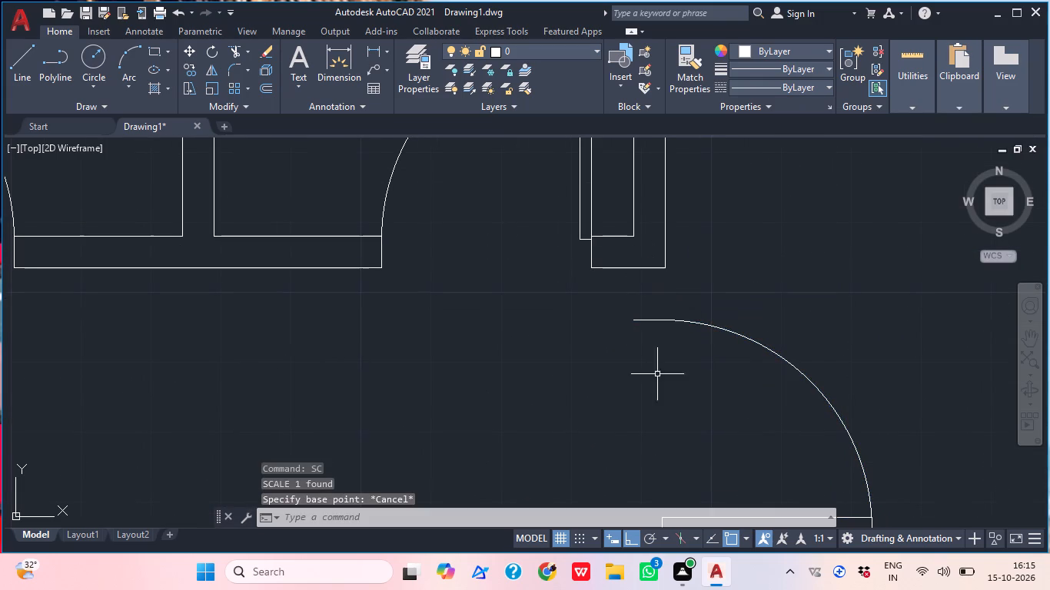
# Extend both vertical partition lines beside the third small room down to the end of the rotated door.
pyautogui.press('e')
pyautogui.write('x')
pyautogui.press('space')
pyautogui.click(621, 203)
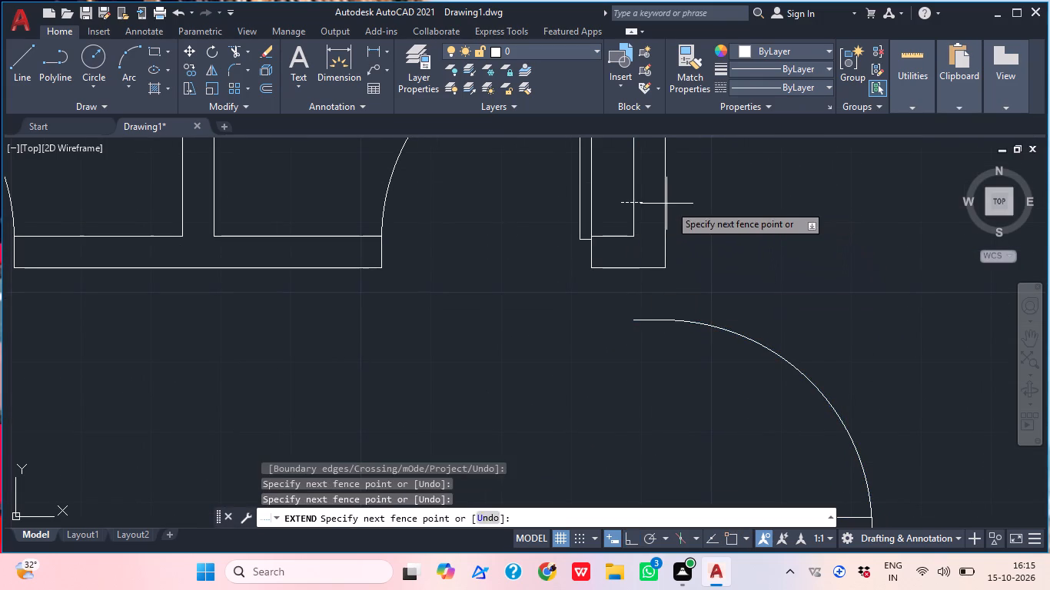
pyautogui.click(696, 201)
pyautogui.click(623, 191)
pyautogui.click(656, 202)
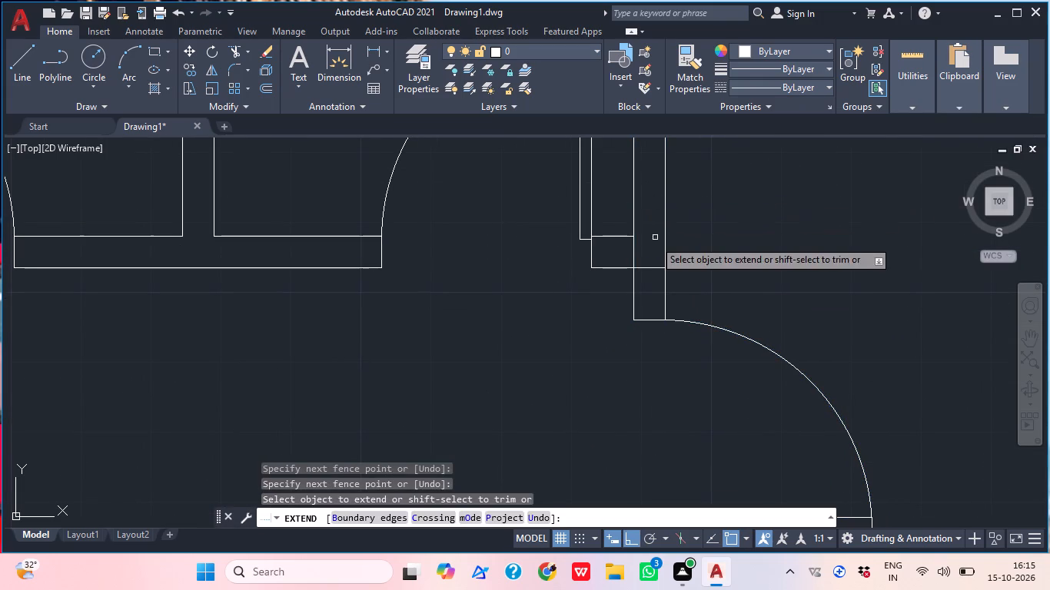
pyautogui.press('Escape')
# Trim away the leftover line segments crossing the vertical partition at the corner above the rotated door.
pyautogui.press('t')
pyautogui.press('r')
pyautogui.press('space')
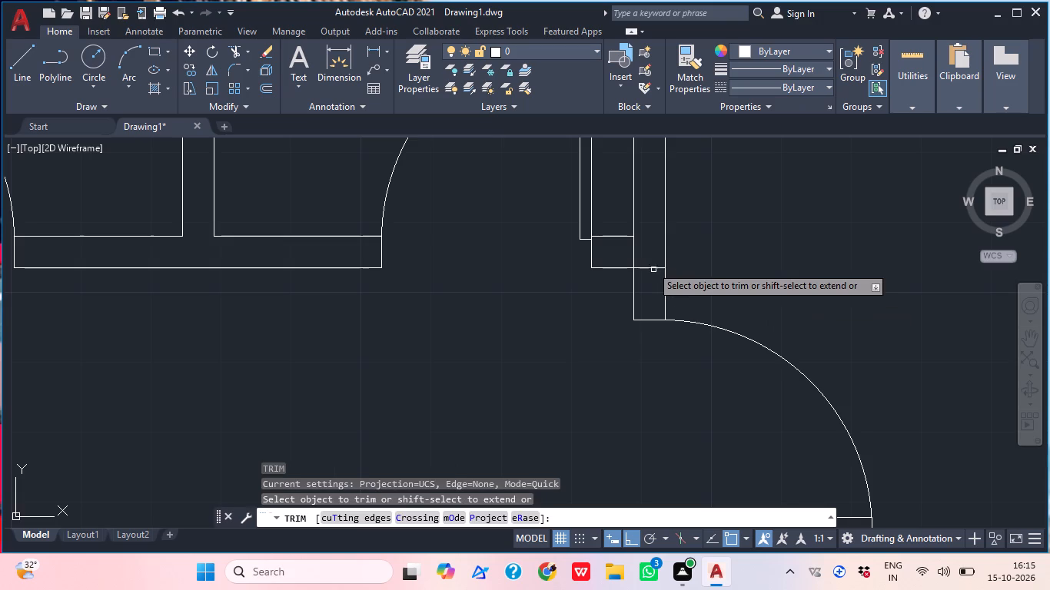
pyautogui.press('Escape')
pyautogui.press('t')
pyautogui.write('r')
pyautogui.press('space')
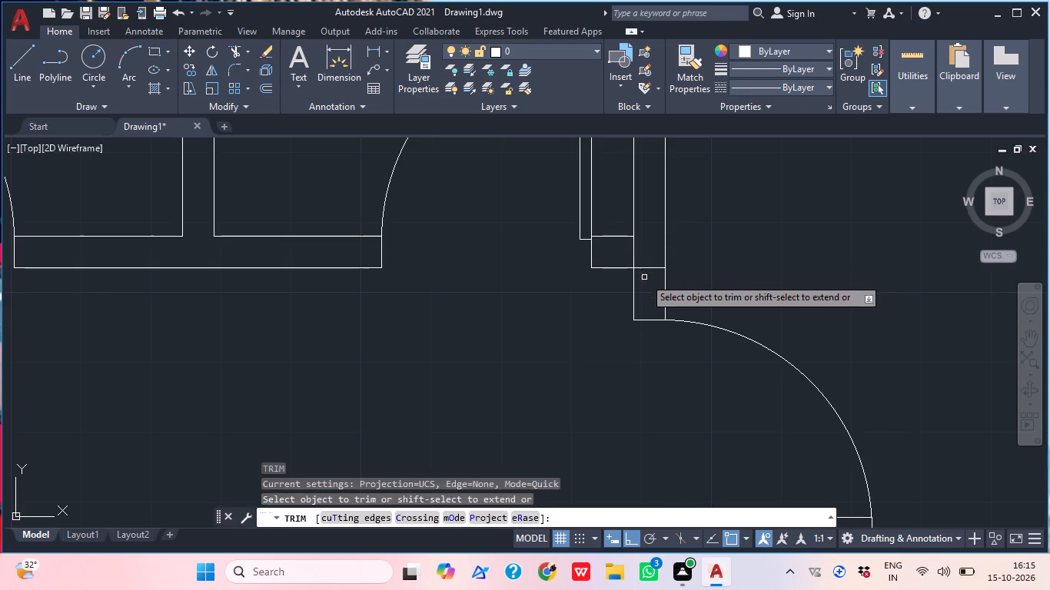
pyautogui.click(644, 277)
pyautogui.click(653, 256)
pyautogui.click(632, 251)
pyautogui.press('Escape')
# Mirror the rotated door about a horizontal line so a copy lies below the right-hand room's partition, keeping the original.
pyautogui.scroll(-2, 650, 257)
pyautogui.moveTo(692, 283); pyautogui.dragTo(683, 280, button='middle')
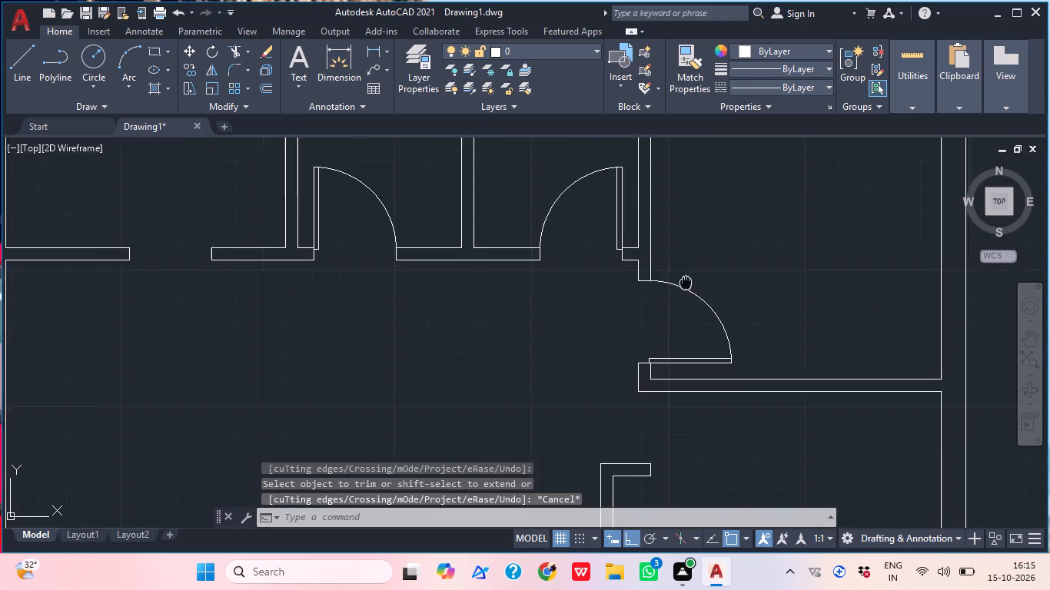
pyautogui.moveTo(683, 280); pyautogui.dragTo(646, 258, button='middle')
pyautogui.scroll(-1, 706, 370)
pyautogui.moveTo(696, 381); pyautogui.dragTo(660, 329, button='middle')
pyautogui.scroll(1, 689, 296)
pyautogui.click(688, 296)
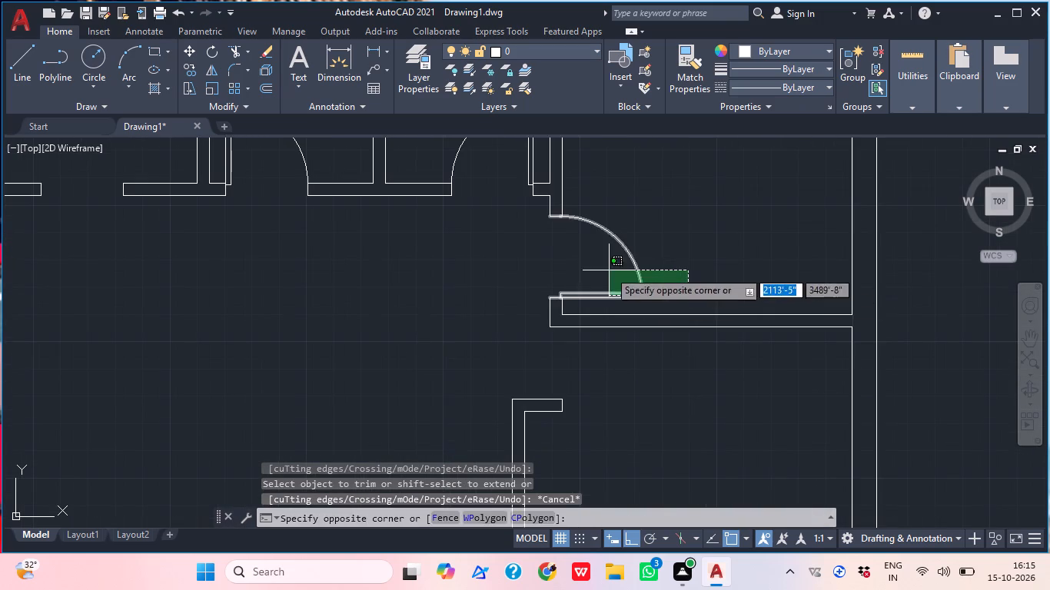
pyautogui.click(609, 270)
pyautogui.press('m')
pyautogui.press('i')
pyautogui.press('space')
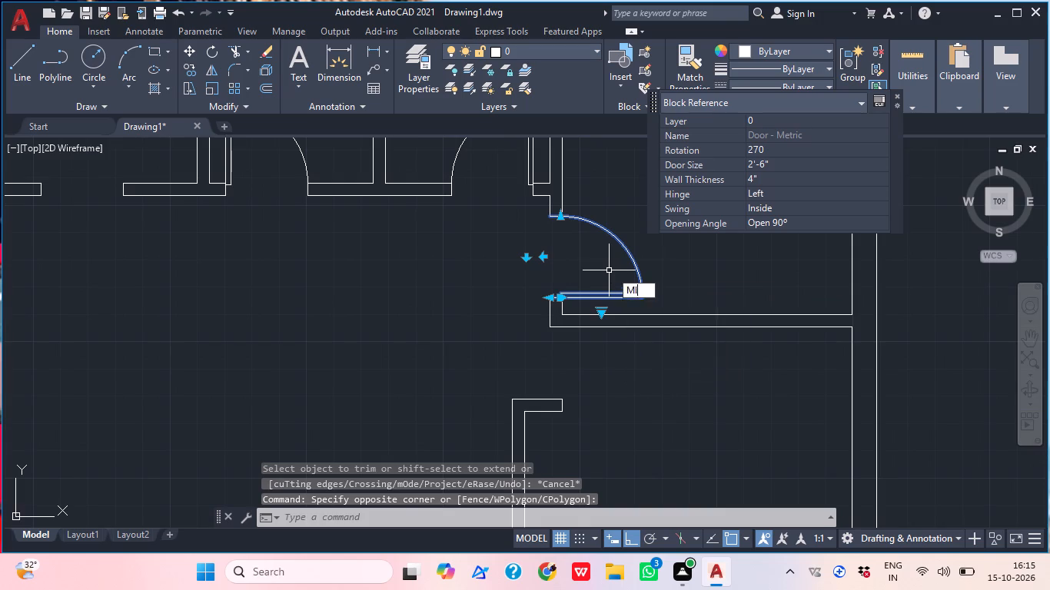
pyautogui.scroll(1, 713, 323)
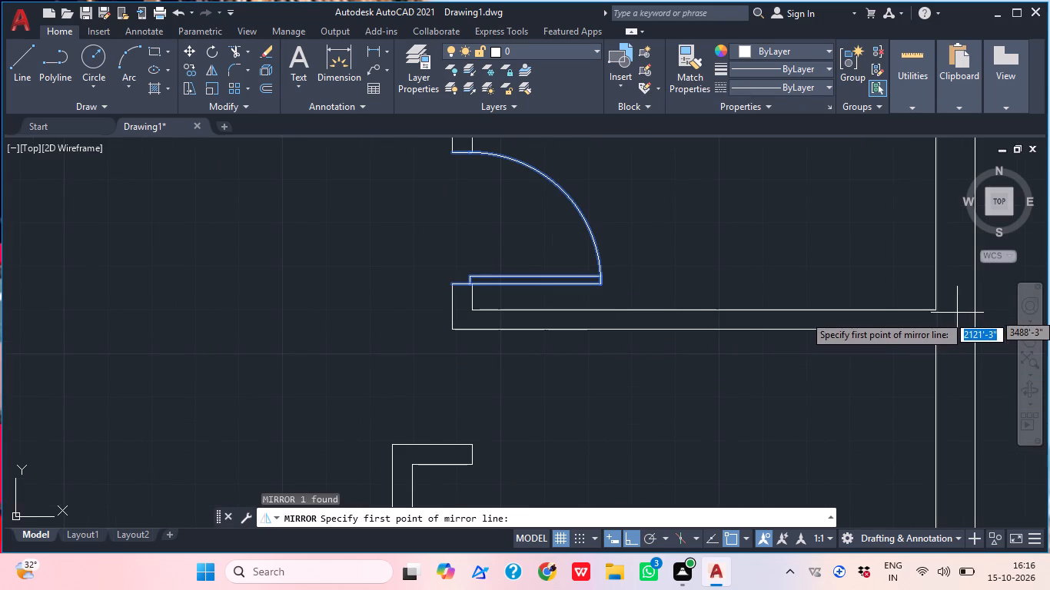
pyautogui.scroll(2, 463, 301)
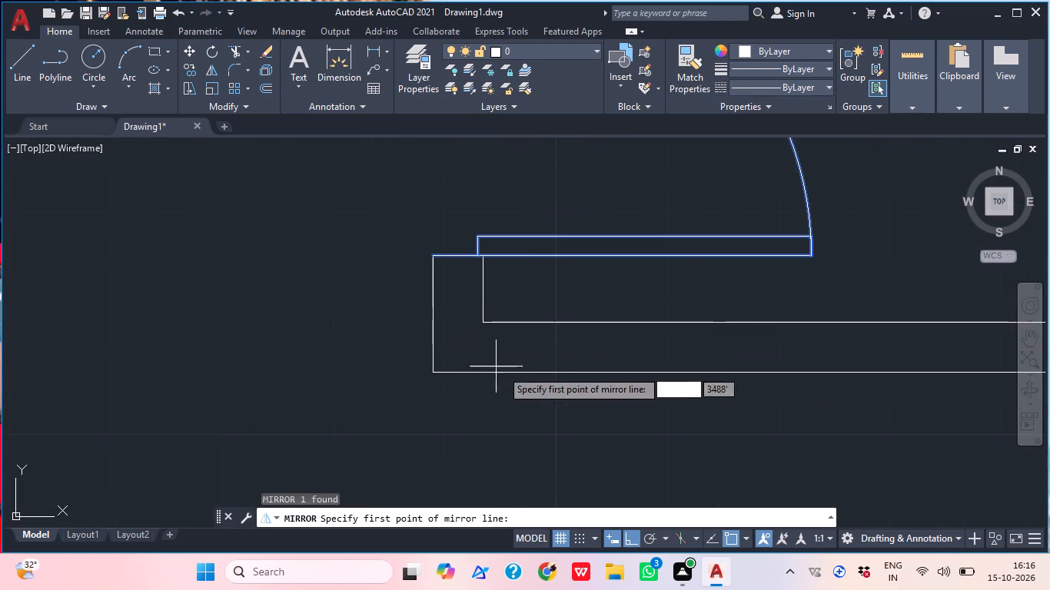
pyautogui.scroll(-2, 565, 364)
pyautogui.moveTo(809, 360); pyautogui.dragTo(480, 356, button='middle')
pyautogui.scroll(1, 810, 355)
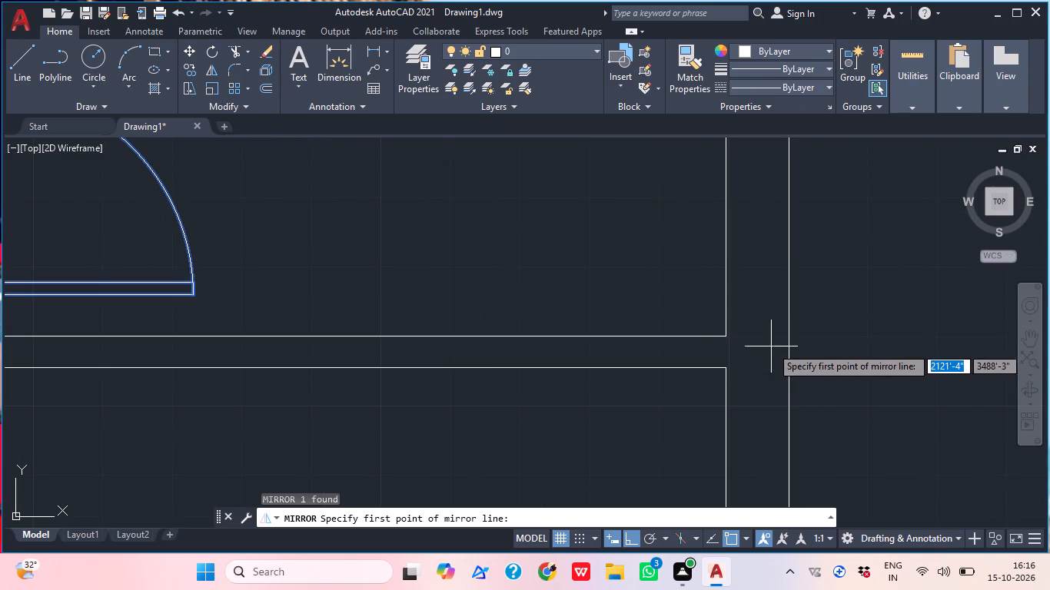
pyautogui.click(789, 348)
pyautogui.scroll(-3, 795, 348)
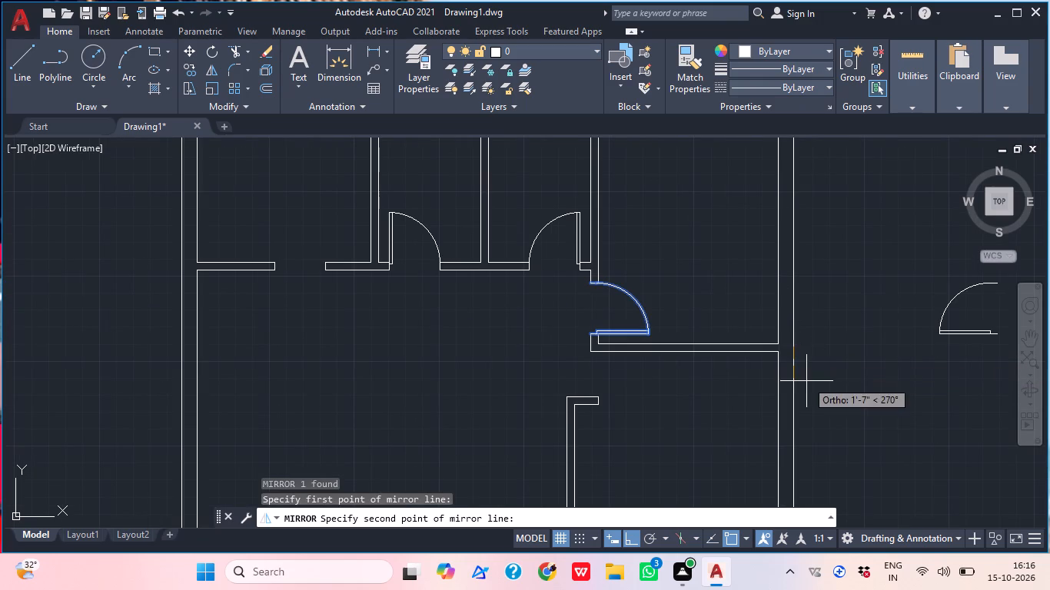
pyautogui.click(483, 417)
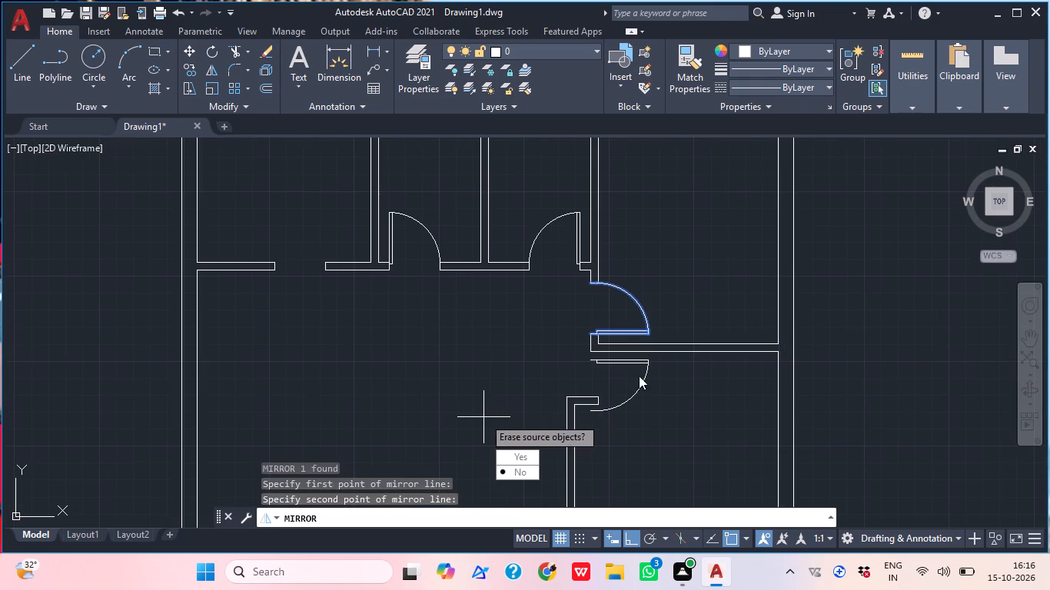
pyautogui.moveTo(511, 470); pyautogui.dragTo(483, 417)
# Move the mirrored door by its hinge corner up to the lower-left corner of the horizontal partition.
pyautogui.scroll(1, 601, 343)
pyautogui.click(627, 394)
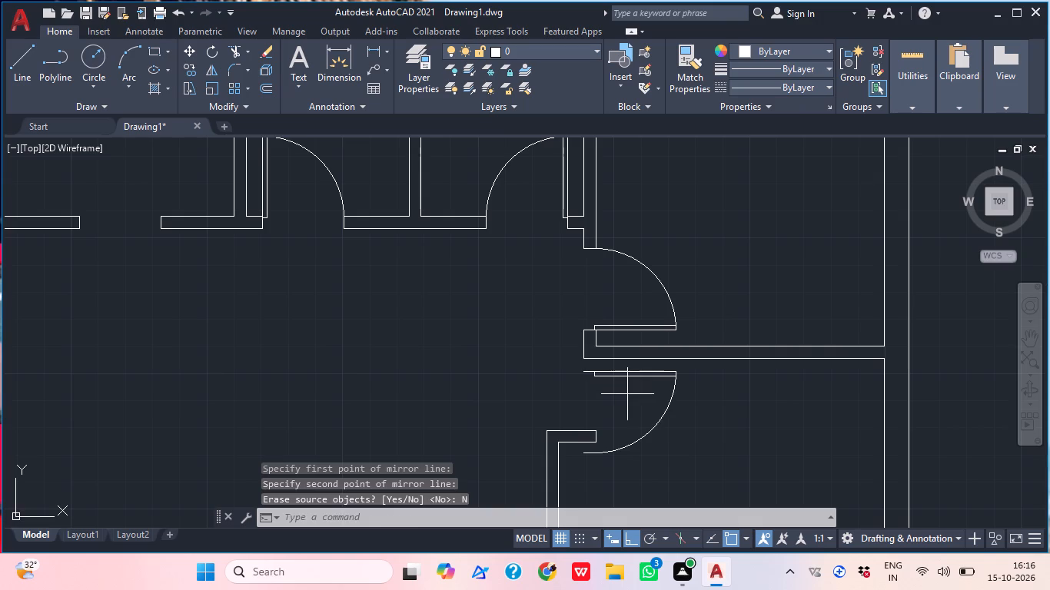
pyautogui.click(678, 417)
pyautogui.click(684, 429)
pyautogui.click(650, 403)
pyautogui.moveTo(660, 406); pyautogui.dragTo(680, 472, button='middle')
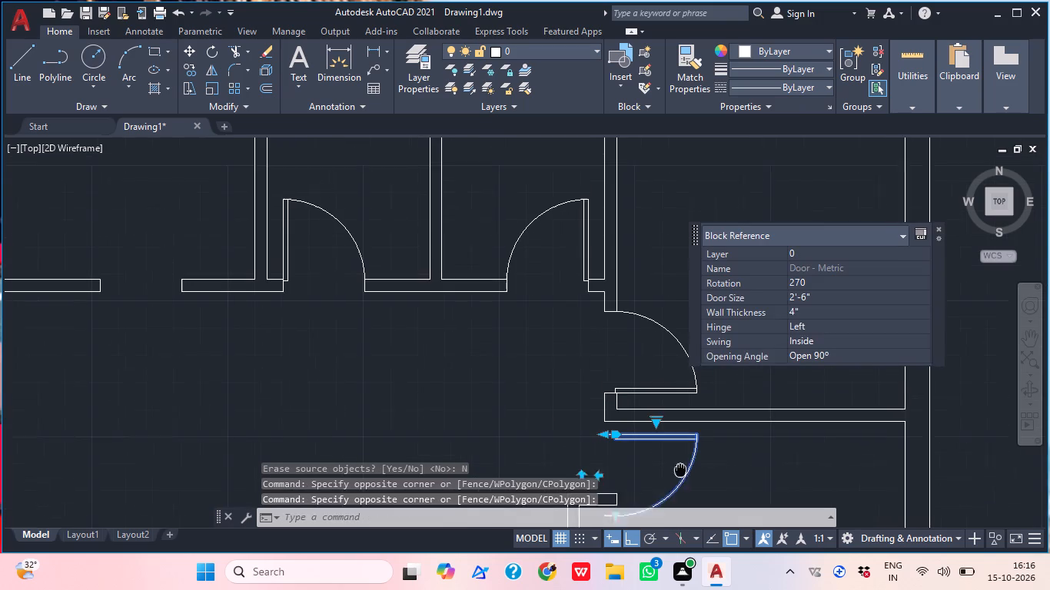
pyautogui.moveTo(680, 472); pyautogui.dragTo(680, 479, button='middle')
pyautogui.press('m')
pyautogui.press('space')
pyautogui.scroll(3, 613, 426)
pyautogui.moveTo(607, 455); pyautogui.dragTo(607, 442, button='middle')
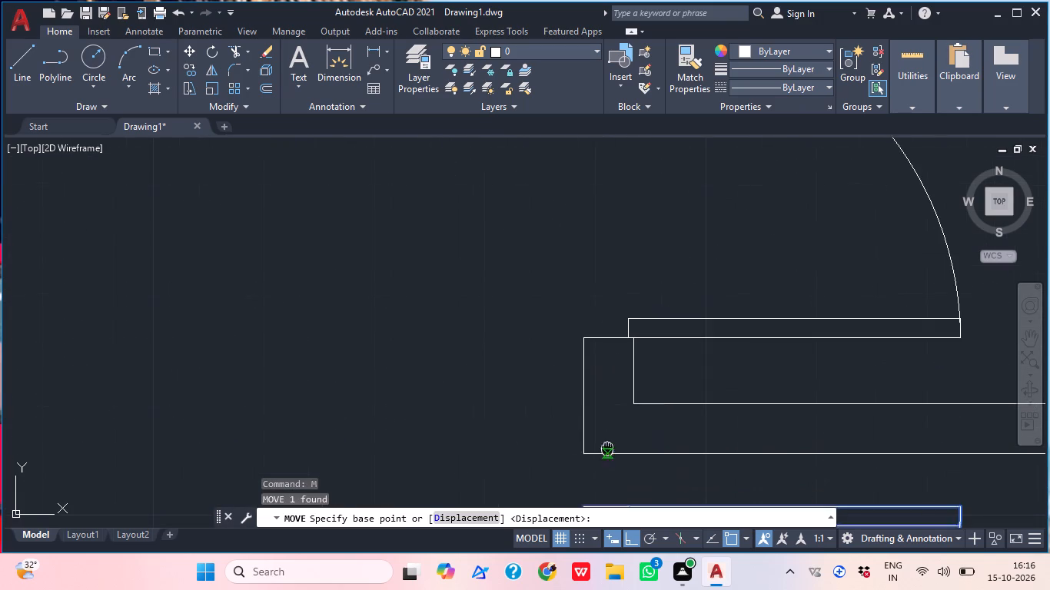
pyautogui.moveTo(607, 442); pyautogui.dragTo(606, 359, button='middle')
pyautogui.click(586, 416)
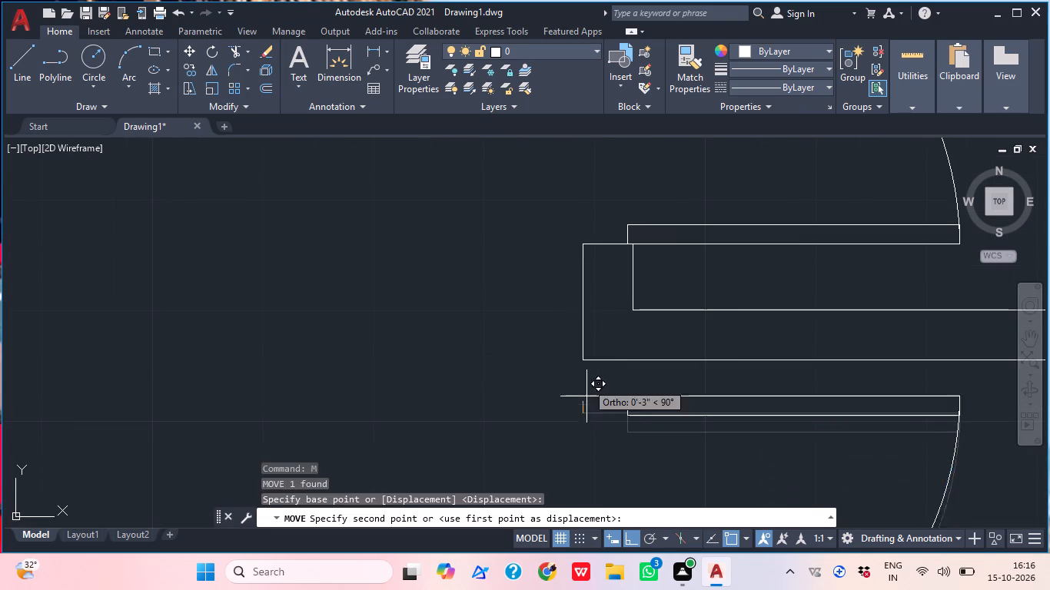
pyautogui.click(587, 356)
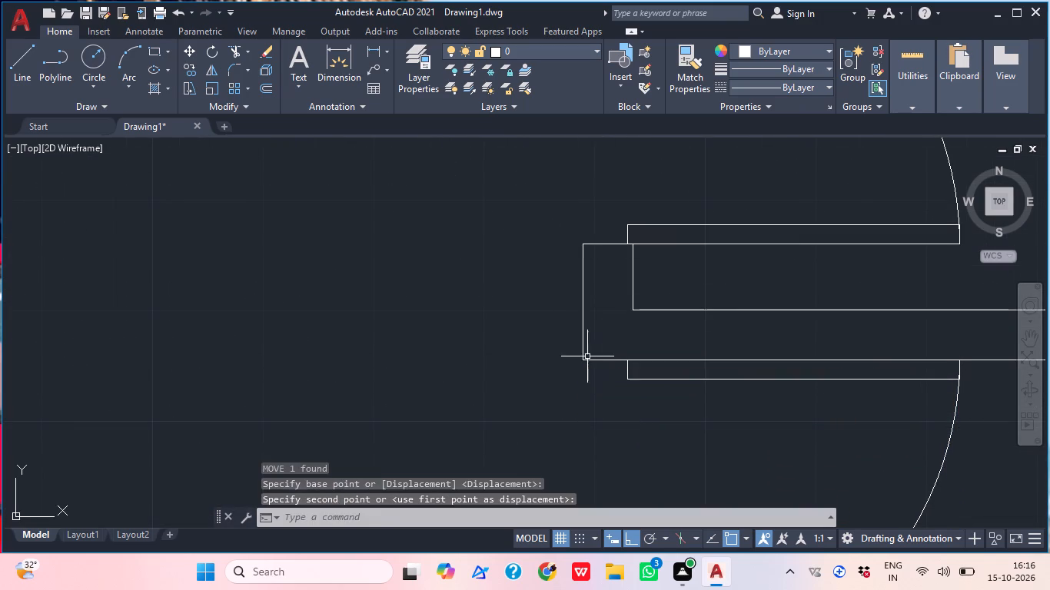
# Scale the mirrored door down from its hinge corner so its swing ends at the wall stub below.
pyautogui.scroll(-3, 628, 326)
pyautogui.moveTo(662, 362); pyautogui.dragTo(662, 343, button='middle')
pyautogui.scroll(1, 673, 394)
pyautogui.click(682, 400)
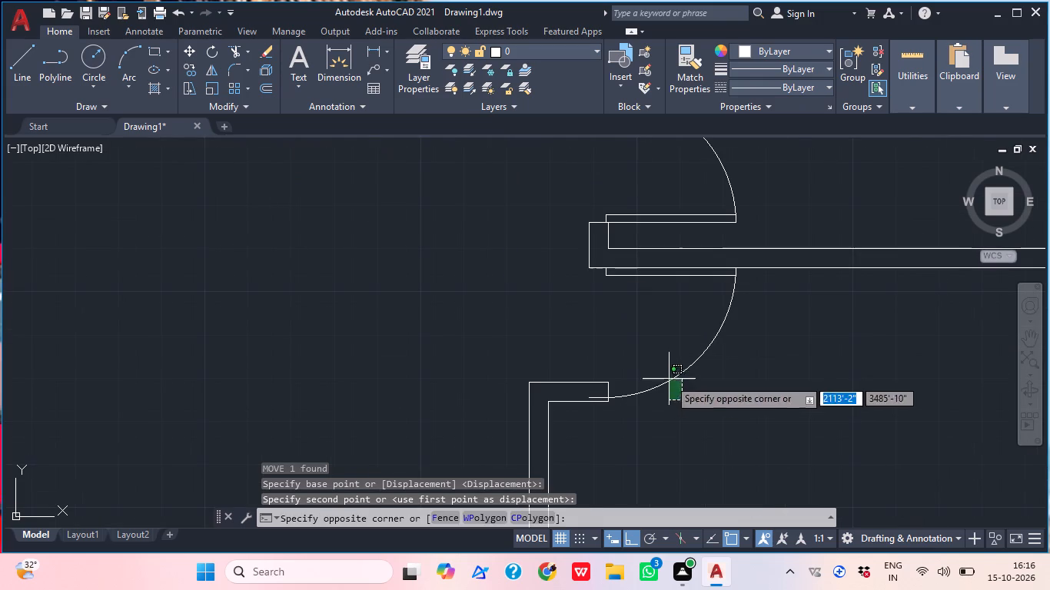
pyautogui.click(668, 376)
pyautogui.write('sc')
pyautogui.press('space')
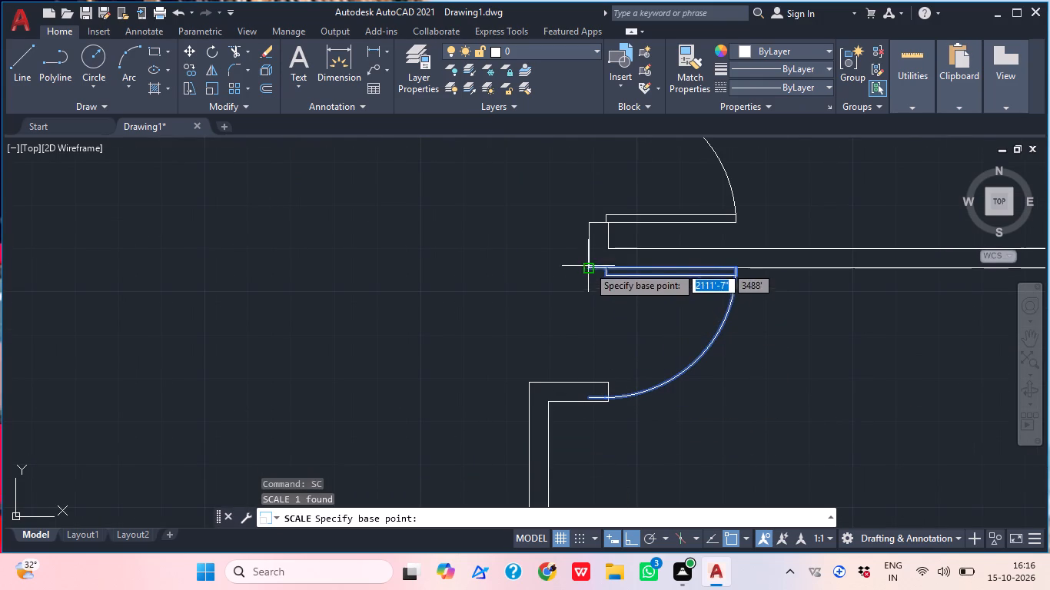
pyautogui.click(589, 265)
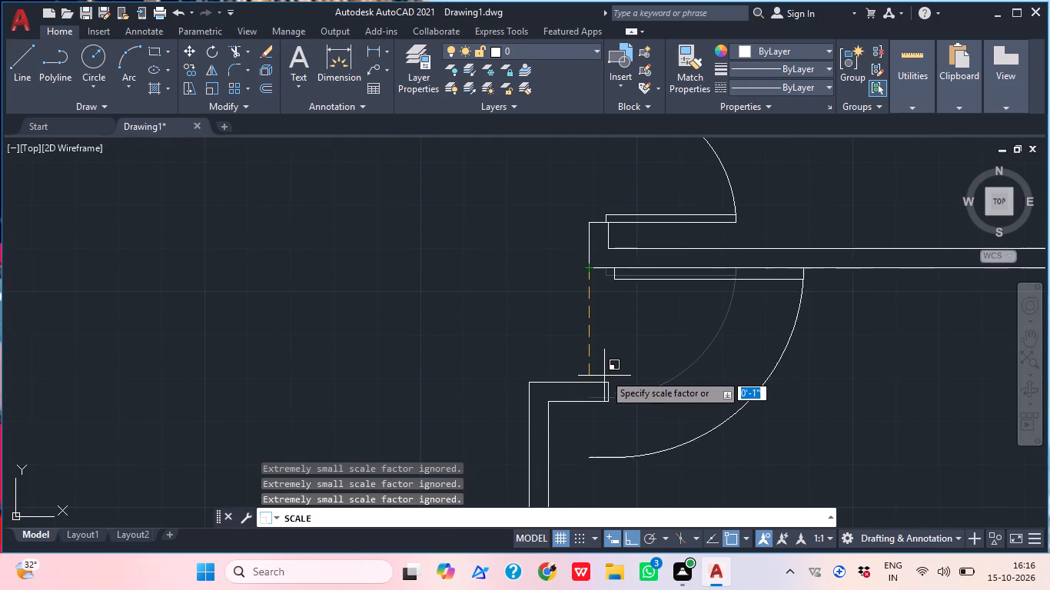
pyautogui.click(609, 333)
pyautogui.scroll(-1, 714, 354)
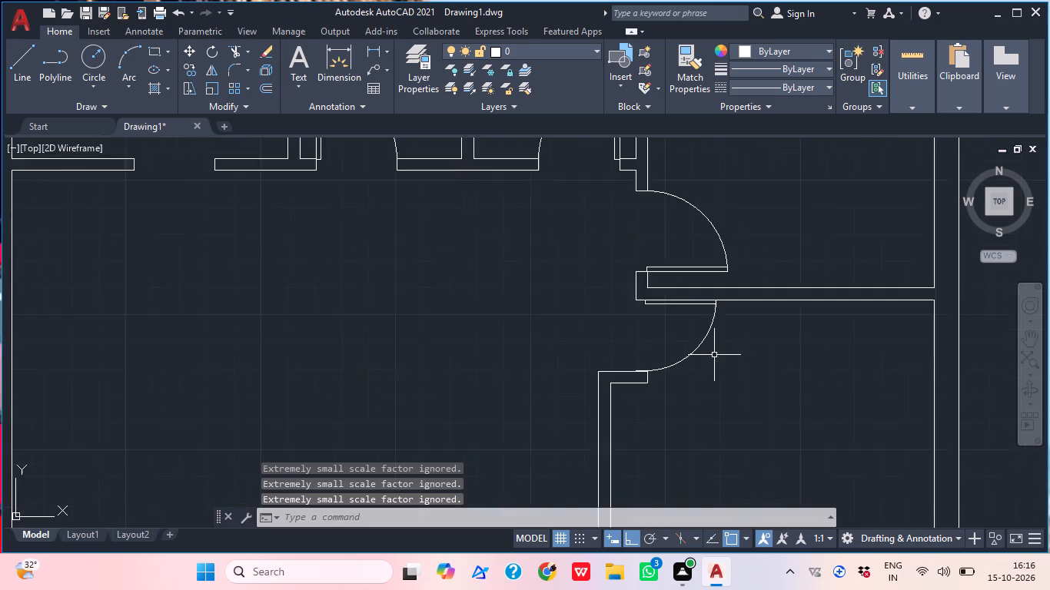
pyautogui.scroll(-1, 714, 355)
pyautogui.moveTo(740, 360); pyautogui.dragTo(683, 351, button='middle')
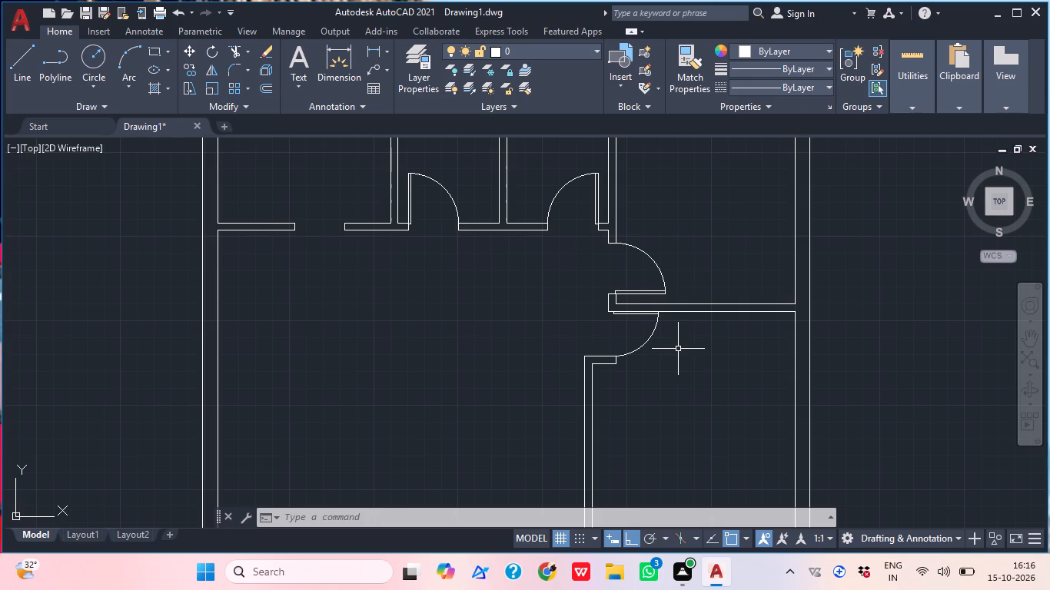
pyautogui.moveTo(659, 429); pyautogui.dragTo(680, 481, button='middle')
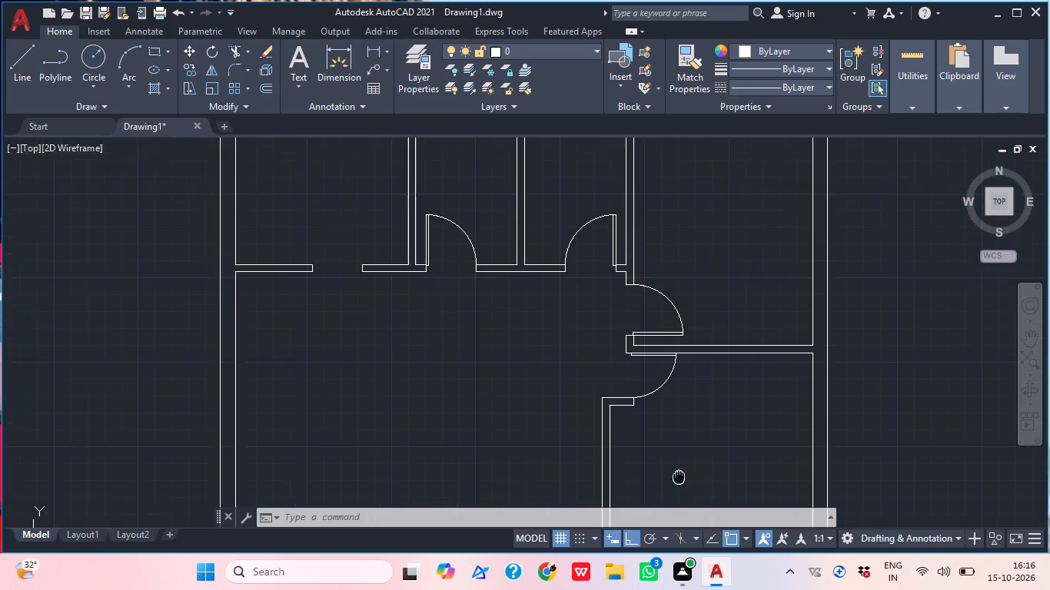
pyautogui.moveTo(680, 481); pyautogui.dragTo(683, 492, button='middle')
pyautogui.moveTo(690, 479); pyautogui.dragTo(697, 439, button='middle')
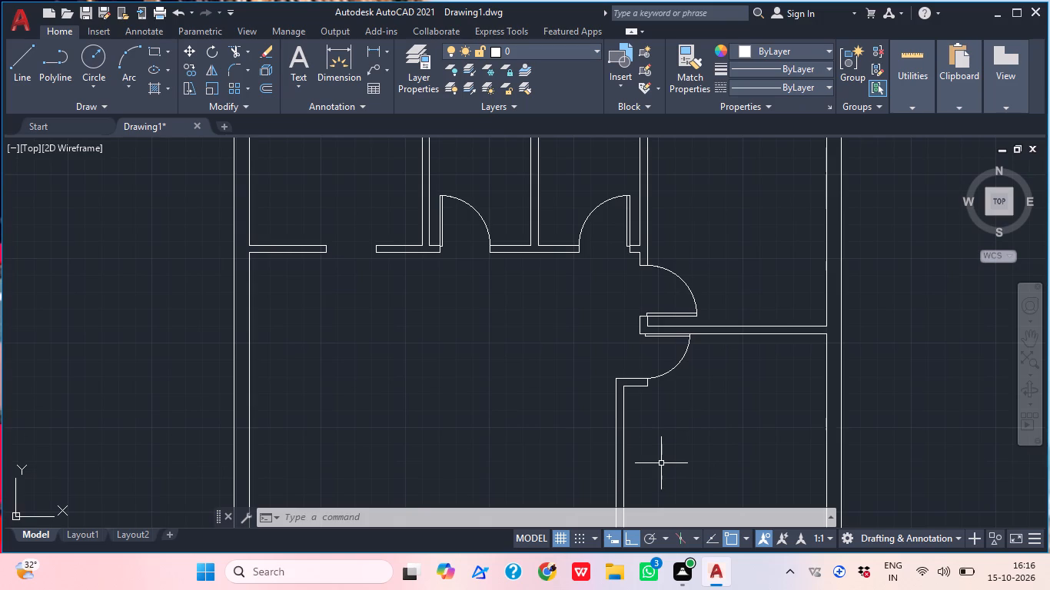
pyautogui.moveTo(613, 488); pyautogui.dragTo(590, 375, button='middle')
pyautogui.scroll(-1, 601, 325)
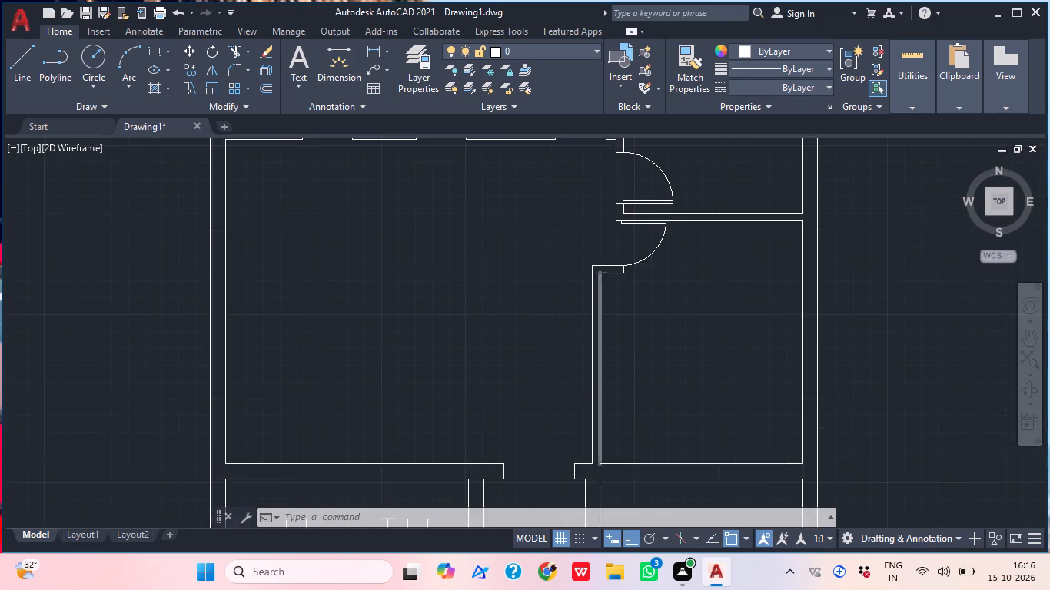
# Scale the loose single door outside the plan from its hinge corner by reference, giving it a new width of 3'6".
pyautogui.scroll(-2, 663, 360)
pyautogui.moveTo(792, 312); pyautogui.dragTo(707, 333, button='middle')
pyautogui.scroll(3, 678, 292)
pyautogui.click(656, 393)
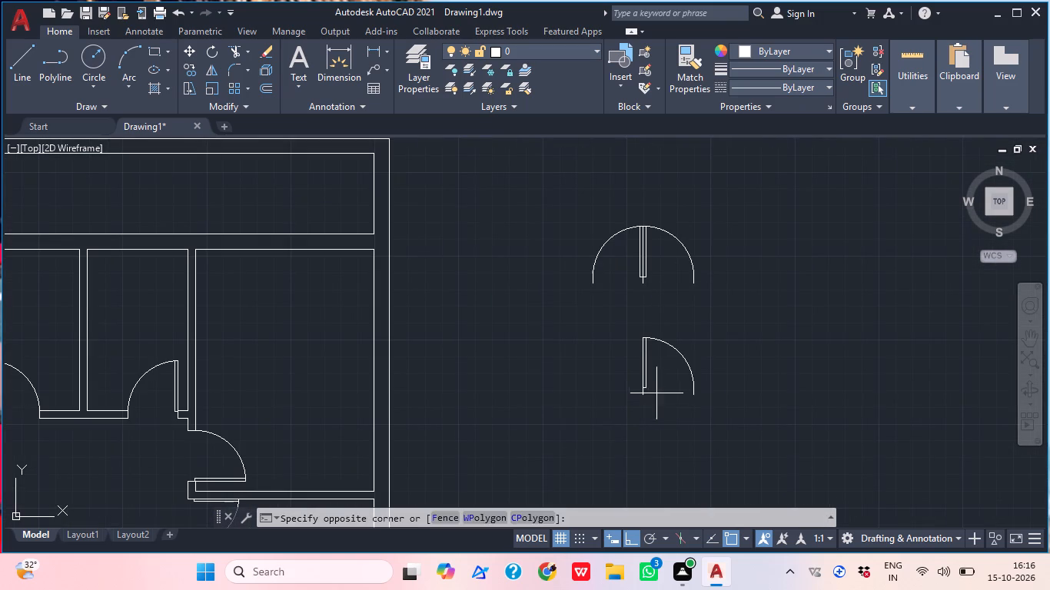
pyautogui.click(620, 379)
pyautogui.write('sc')
pyautogui.press('space')
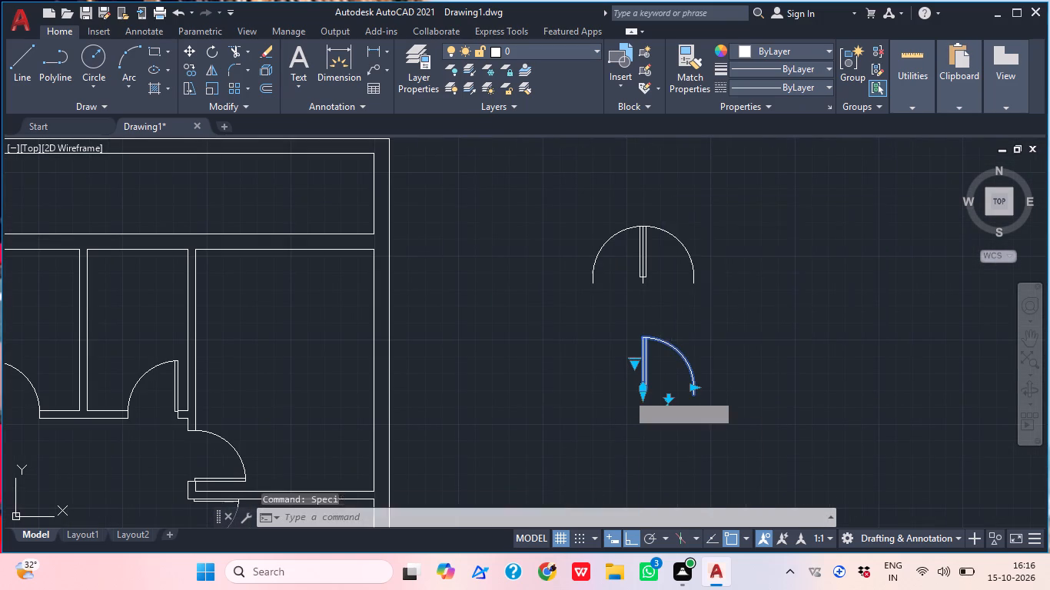
pyautogui.scroll(3, 684, 369)
pyautogui.moveTo(552, 452); pyautogui.dragTo(561, 385, button='middle')
pyautogui.click(525, 413)
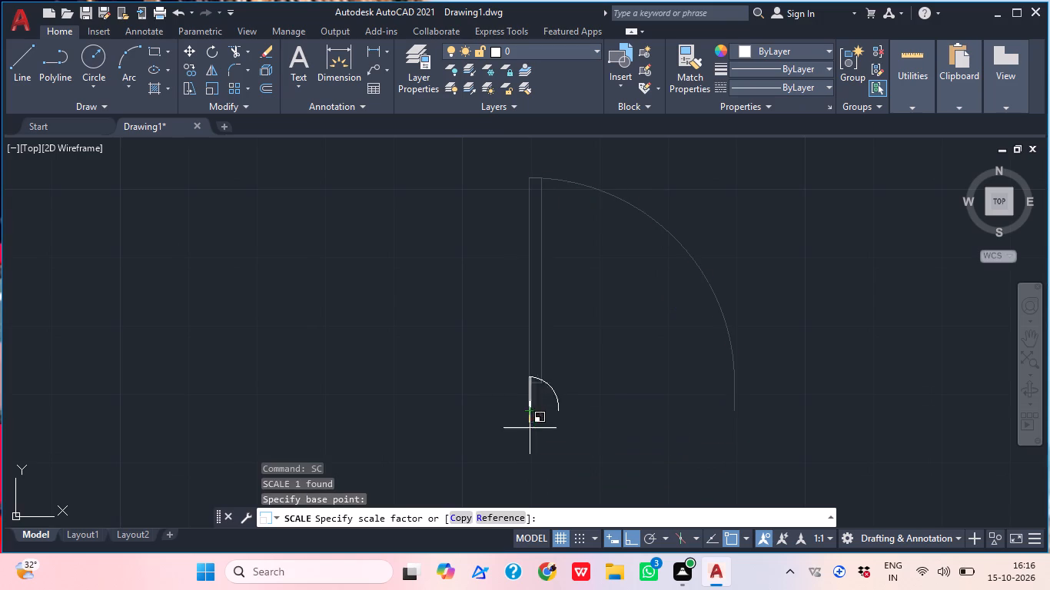
pyautogui.click(494, 519)
pyautogui.click(527, 413)
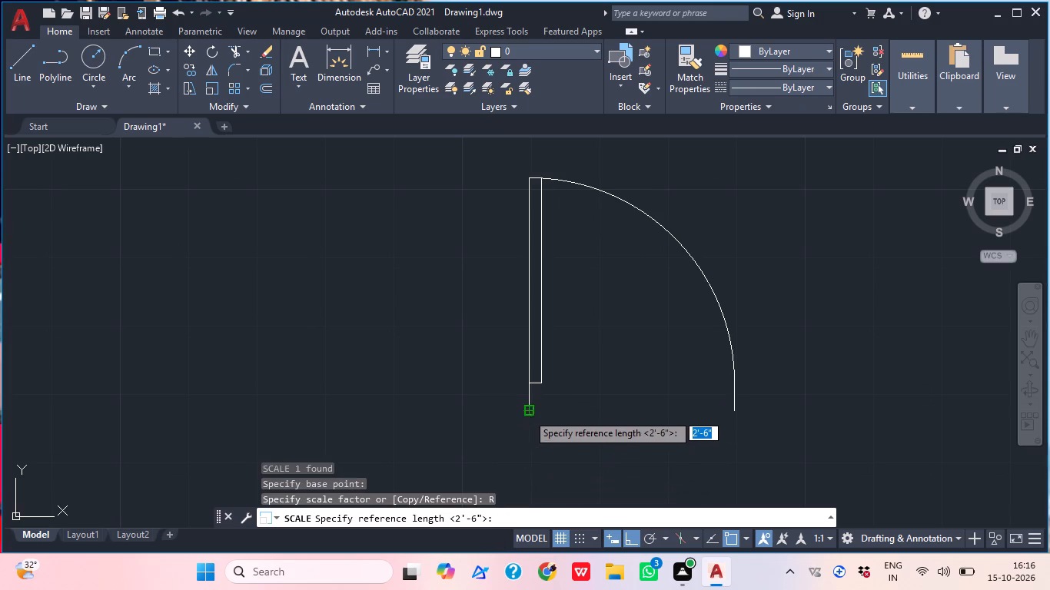
pyautogui.click(730, 408)
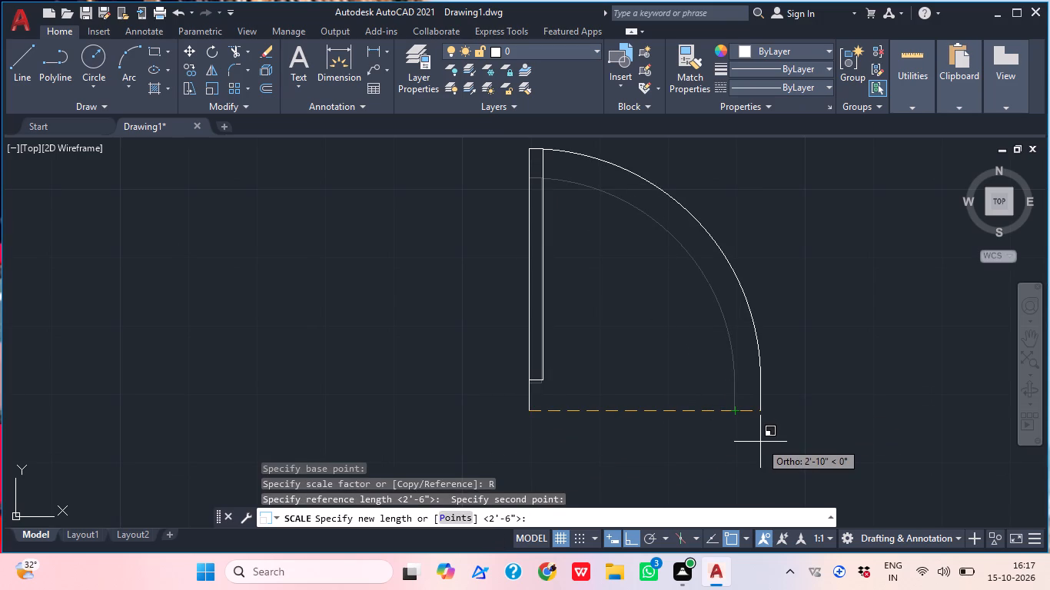
pyautogui.write('3\'6"')
pyautogui.press('Return')
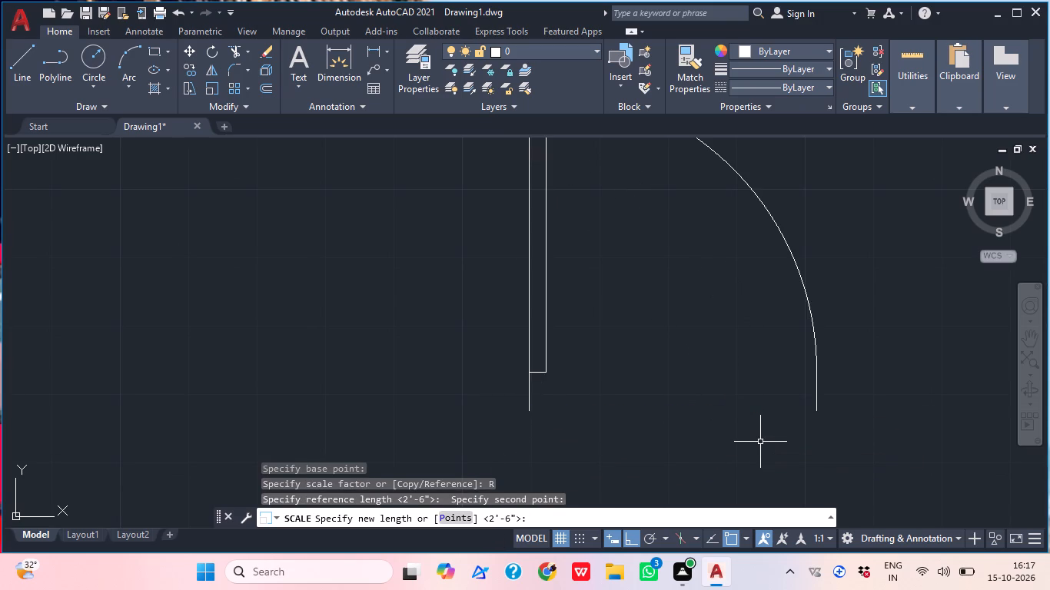
# Mirror the 3'6" door about its vertical hinge line, keeping the original.
pyautogui.scroll(-1, 760, 442)
pyautogui.moveTo(699, 389); pyautogui.dragTo(685, 389)
pyautogui.click(524, 348)
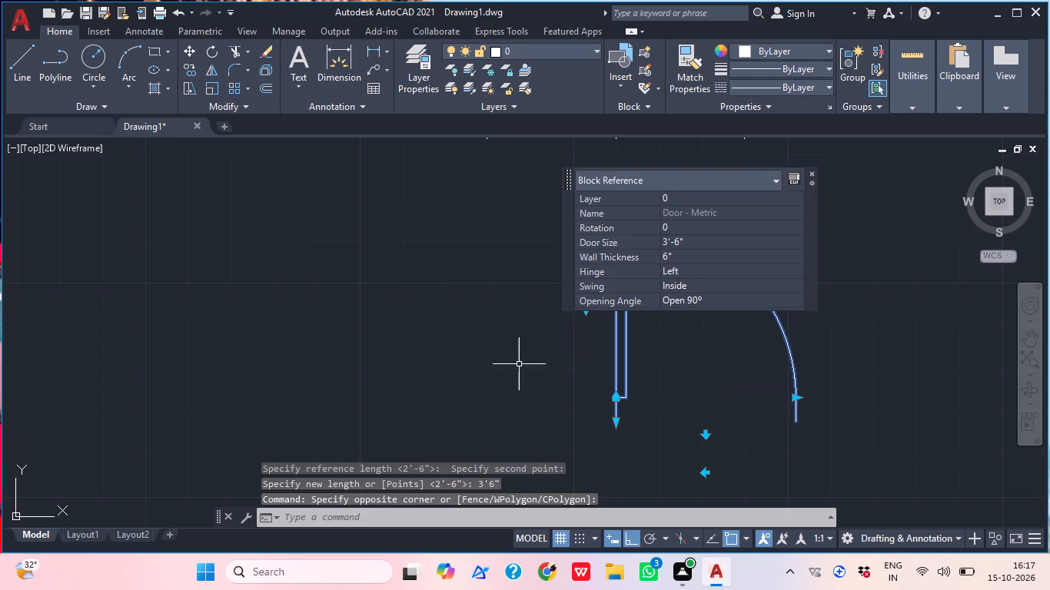
pyautogui.write('mi')
pyautogui.press('space')
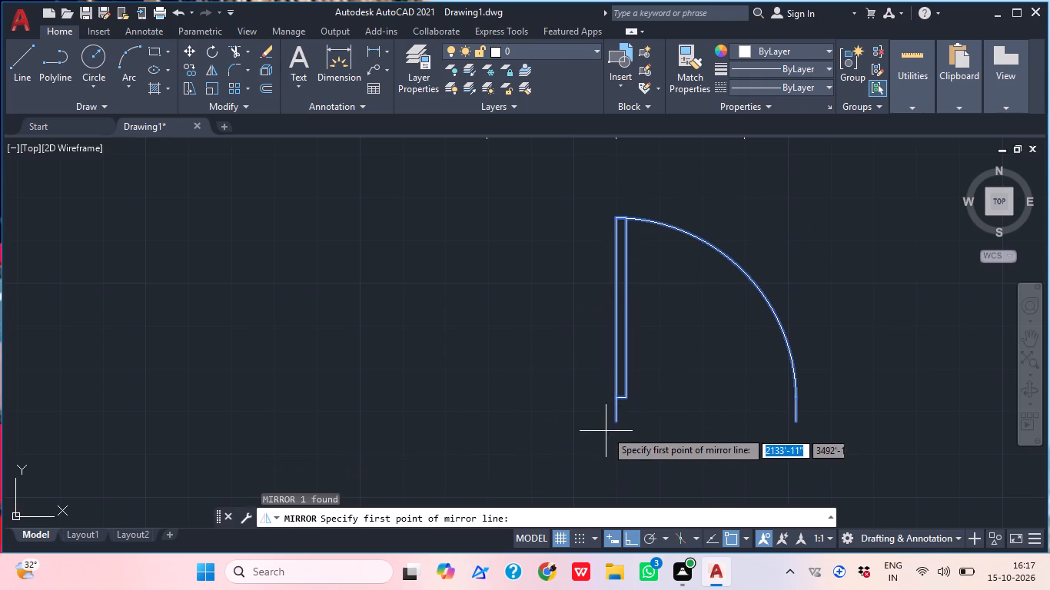
pyautogui.click(615, 425)
pyautogui.click(621, 164)
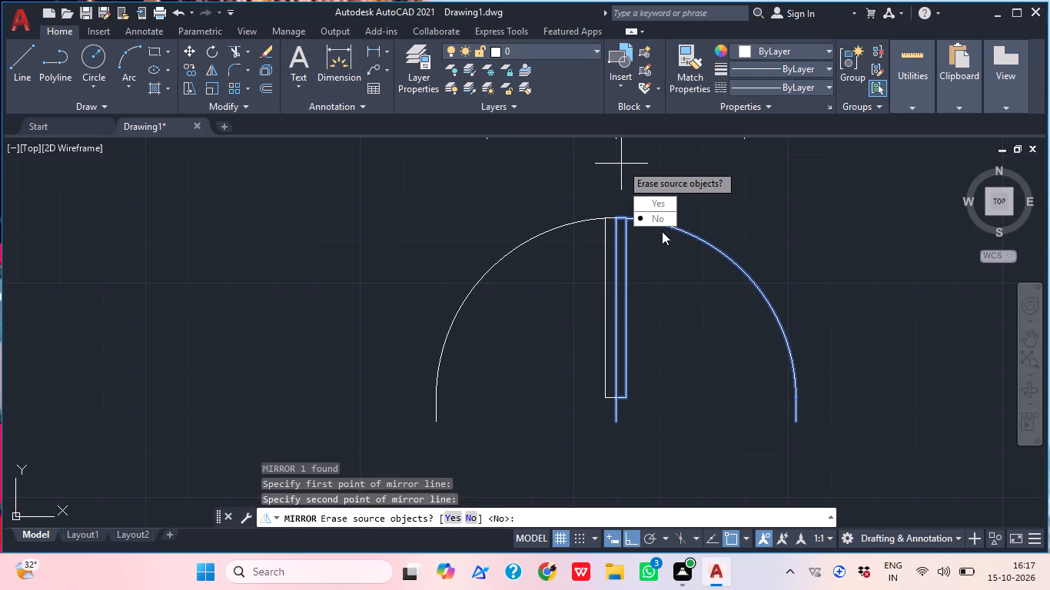
pyautogui.moveTo(656, 217); pyautogui.dragTo(621, 164)
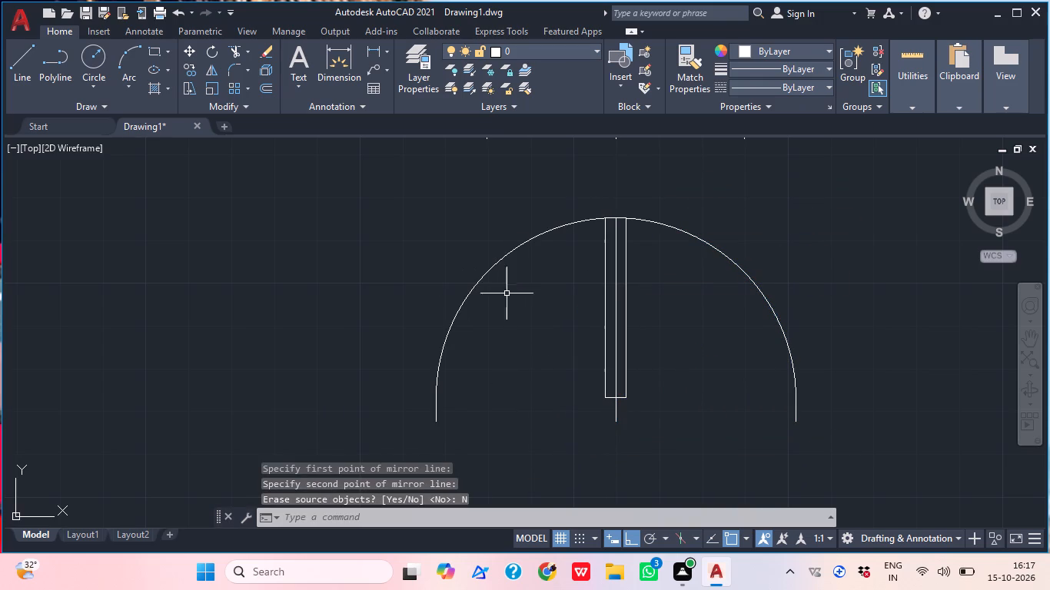
# Copy the left-swinging 3'6" door from its hinge corner to the right jamb's lower corner in the opening above the small lobby.
pyautogui.click(493, 288)
pyautogui.click(454, 266)
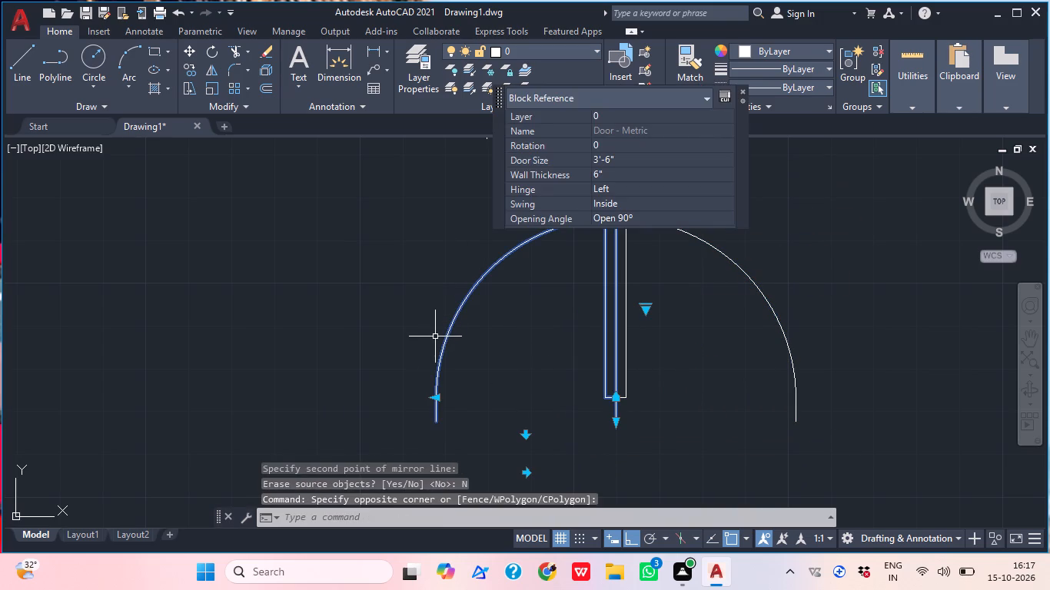
pyautogui.press('c')
pyautogui.write('op')
pyautogui.press('space')
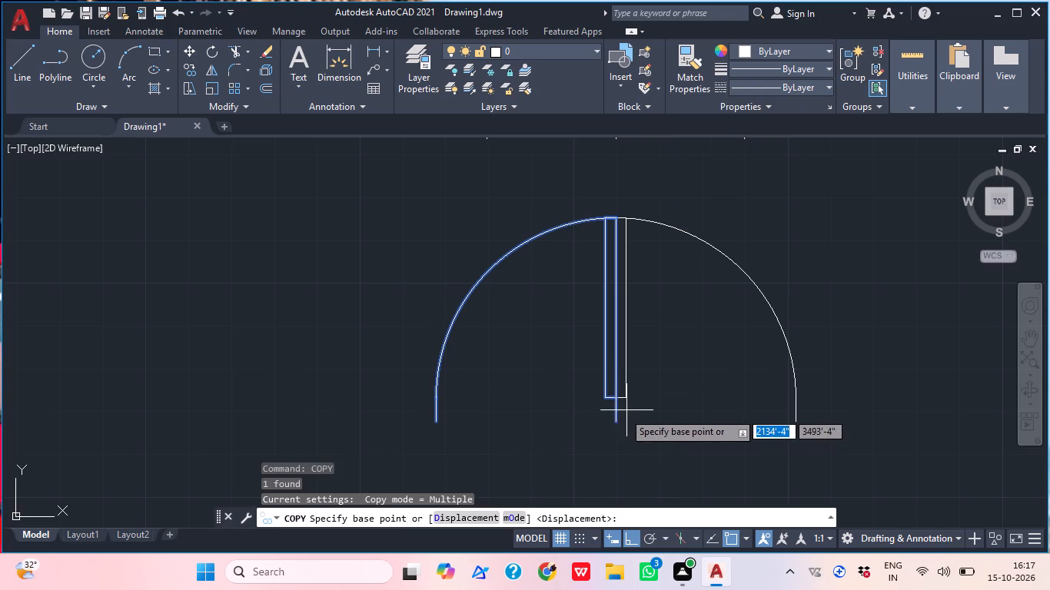
pyautogui.click(614, 418)
pyautogui.moveTo(664, 350); pyautogui.dragTo(766, 254, button='middle')
pyautogui.scroll(-1, 762, 262)
pyautogui.moveTo(554, 449); pyautogui.dragTo(713, 195, button='middle')
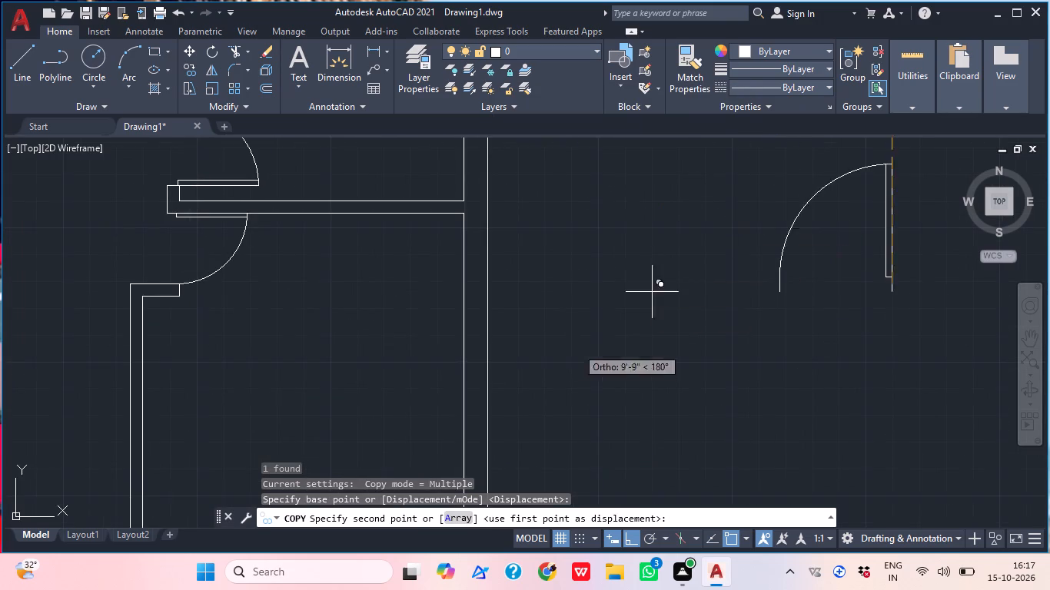
pyautogui.scroll(-2, 634, 323)
pyautogui.moveTo(546, 395); pyautogui.dragTo(802, 222, button='middle')
pyautogui.scroll(4, 705, 268)
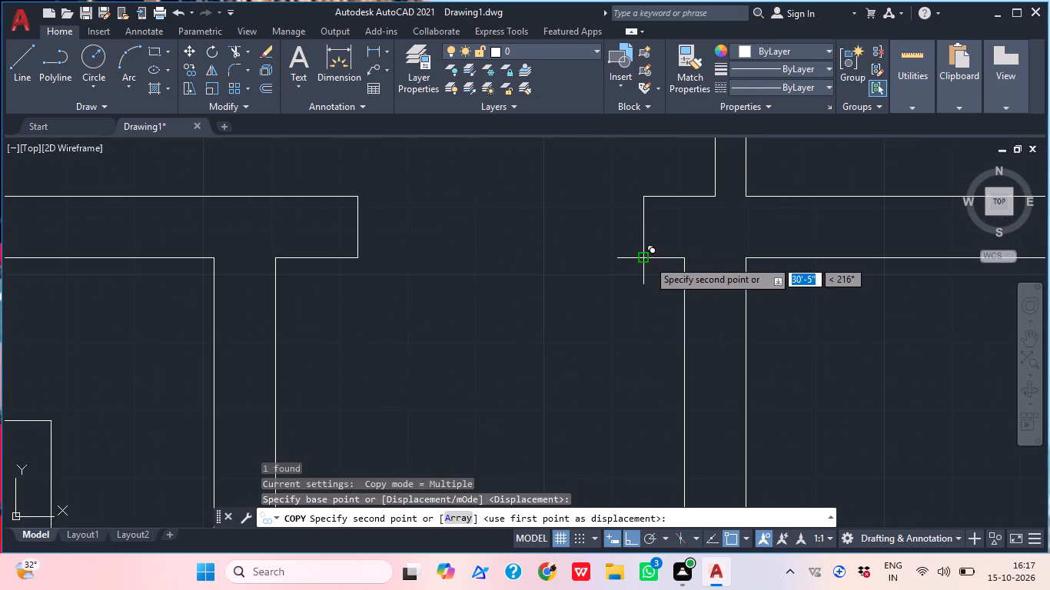
pyautogui.click(647, 260)
pyautogui.moveTo(650, 269); pyautogui.dragTo(636, 453, button='middle')
pyautogui.scroll(-2, 625, 456)
pyautogui.press('Escape')
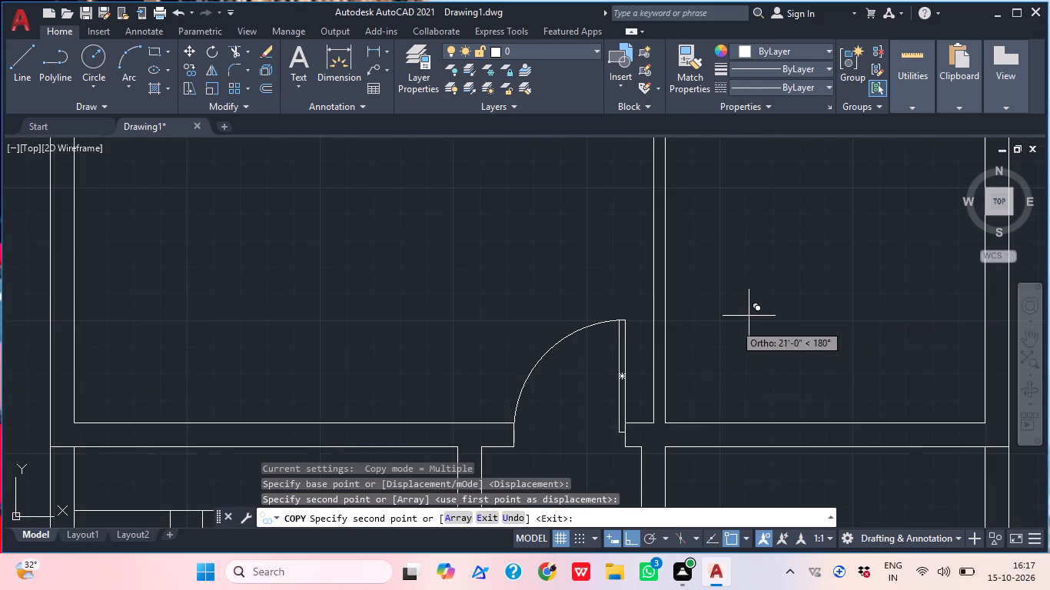
# Move the left 3'6" door leaf outside the plan so its swing end meets the right leaf's swing end, forming a double door.
pyautogui.scroll(-3, 723, 336)
pyautogui.moveTo(750, 370); pyautogui.dragTo(675, 424, button='middle')
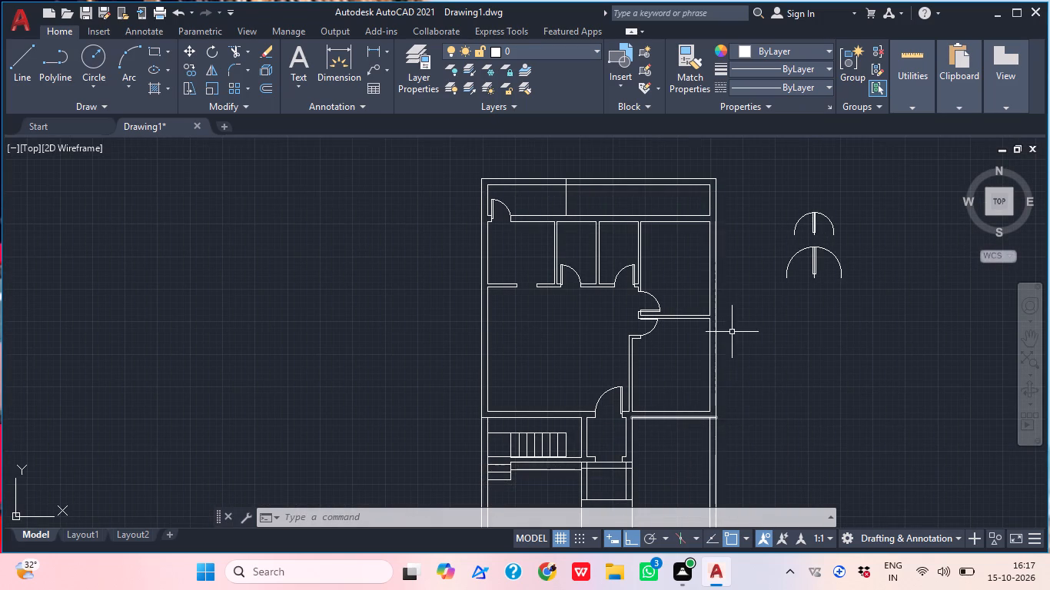
pyautogui.scroll(1, 723, 320)
pyautogui.moveTo(759, 300); pyautogui.dragTo(619, 330, button='middle')
pyautogui.moveTo(766, 296); pyautogui.dragTo(778, 376, button='middle')
pyautogui.scroll(1, 766, 357)
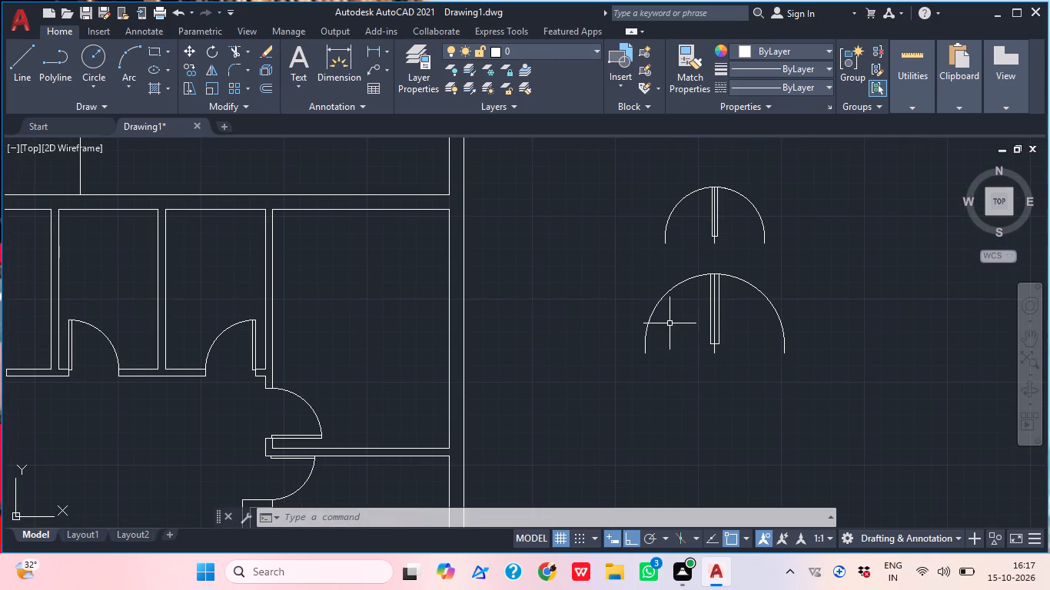
pyautogui.click(668, 322)
pyautogui.click(624, 303)
pyautogui.press('m')
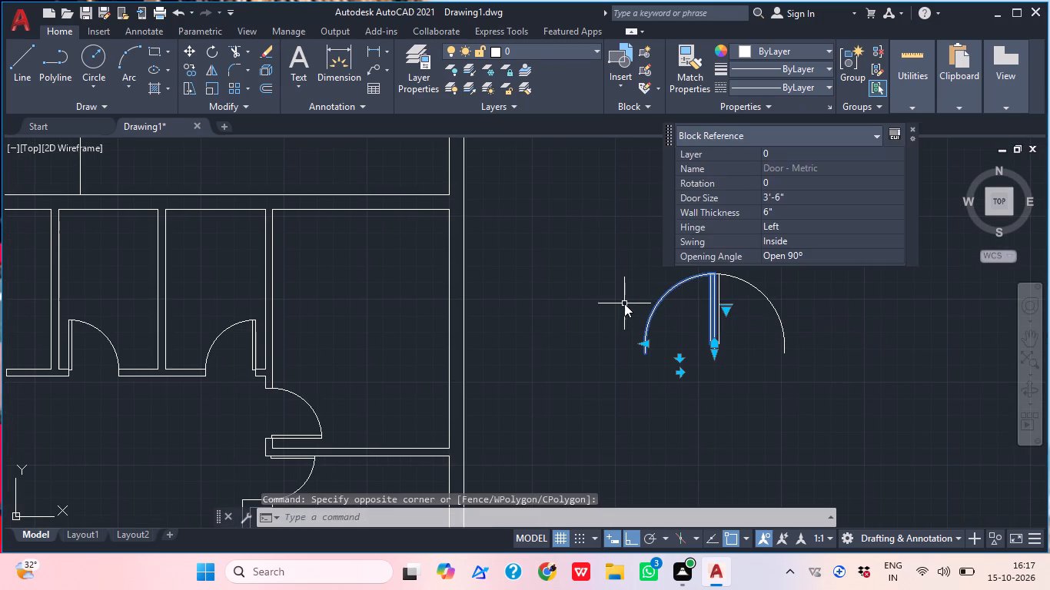
pyautogui.press('space')
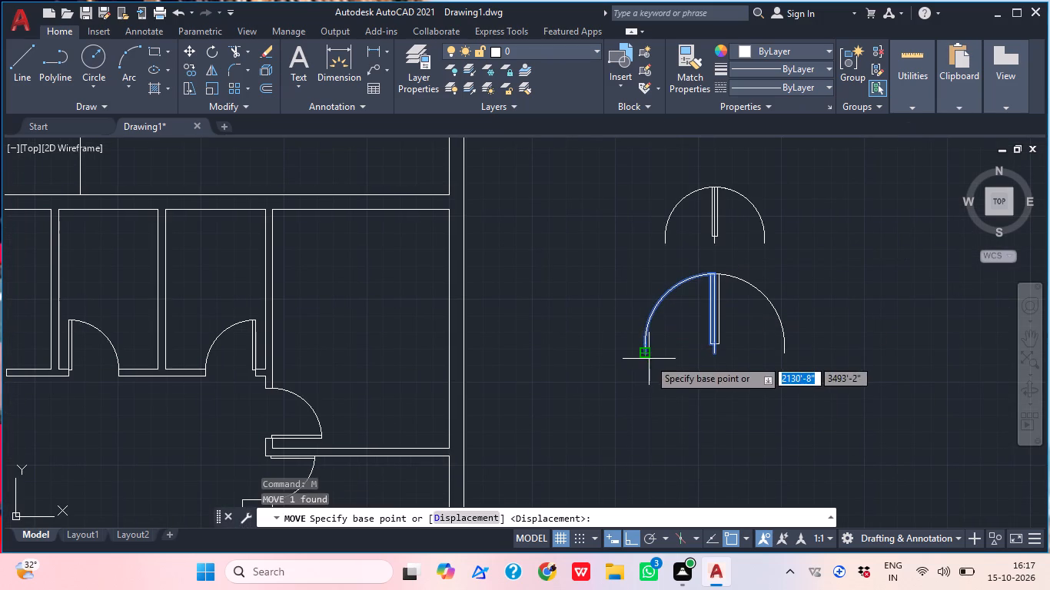
pyautogui.click(649, 359)
pyautogui.scroll(3, 790, 358)
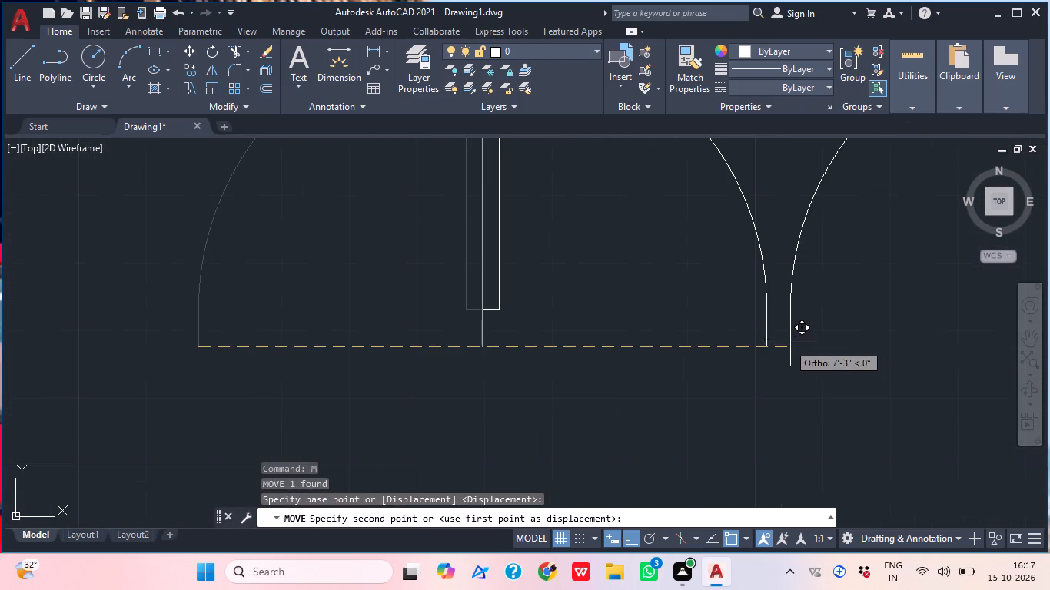
pyautogui.click(770, 344)
# Scale the double door from its left hinge corner by reference to its full width, giving it a new width of 5'.
pyautogui.scroll(-3, 781, 336)
pyautogui.moveTo(790, 330); pyautogui.dragTo(727, 369, button='middle')
pyautogui.moveTo(847, 379); pyautogui.dragTo(819, 373)
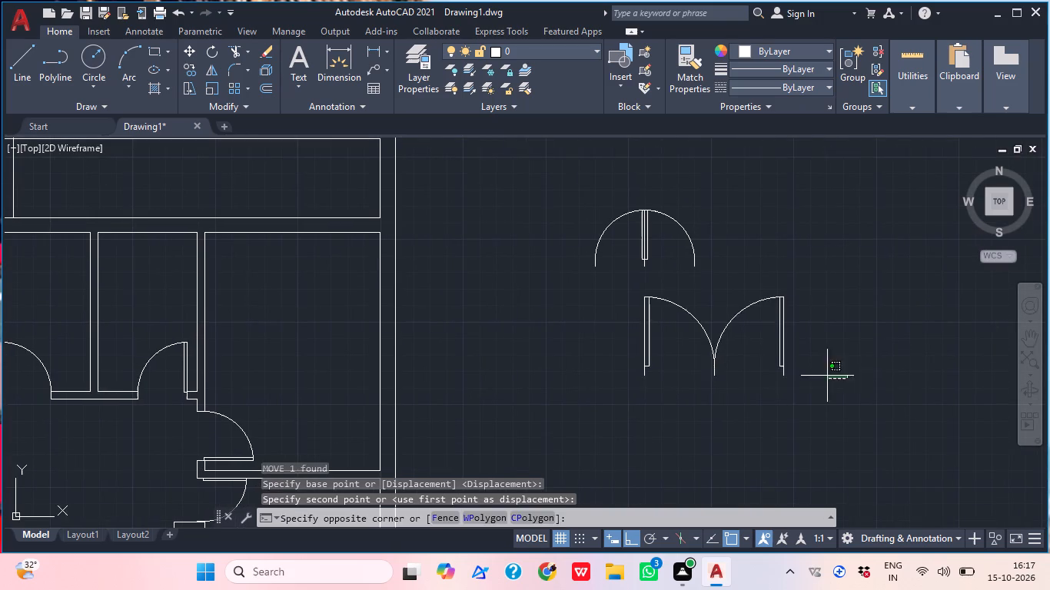
pyautogui.moveTo(819, 373); pyautogui.dragTo(804, 367)
pyautogui.moveTo(622, 337); pyautogui.dragTo(610, 337)
pyautogui.press('s')
pyautogui.press('c')
pyautogui.press('space')
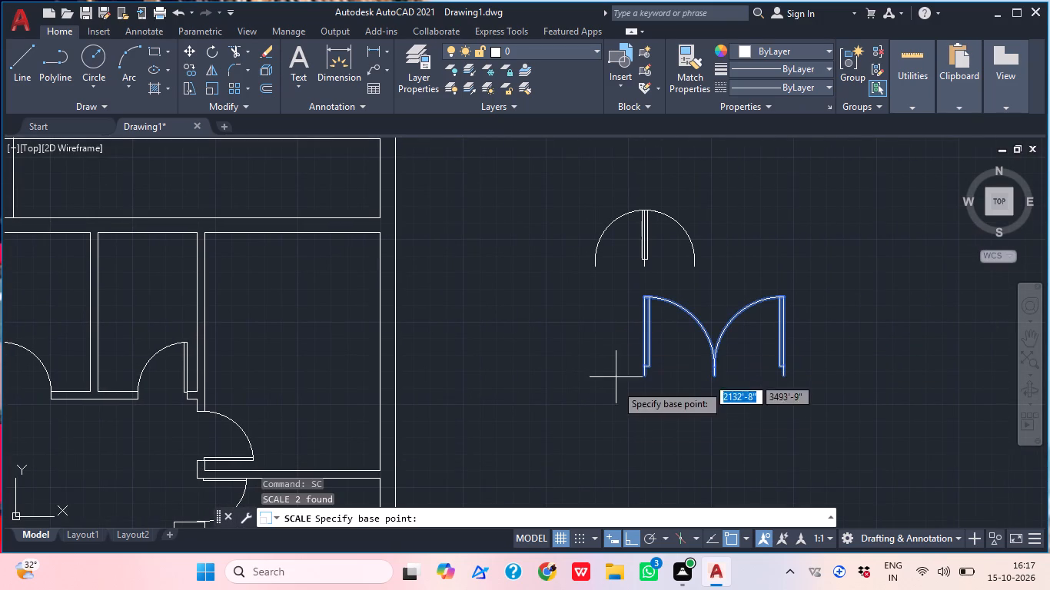
pyautogui.click(648, 375)
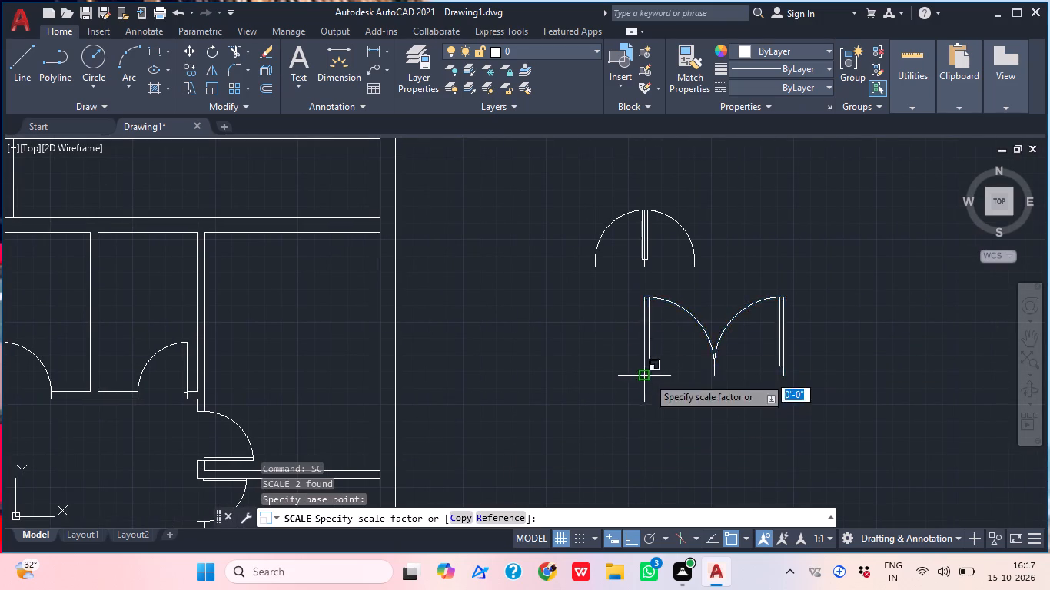
pyautogui.click(497, 515)
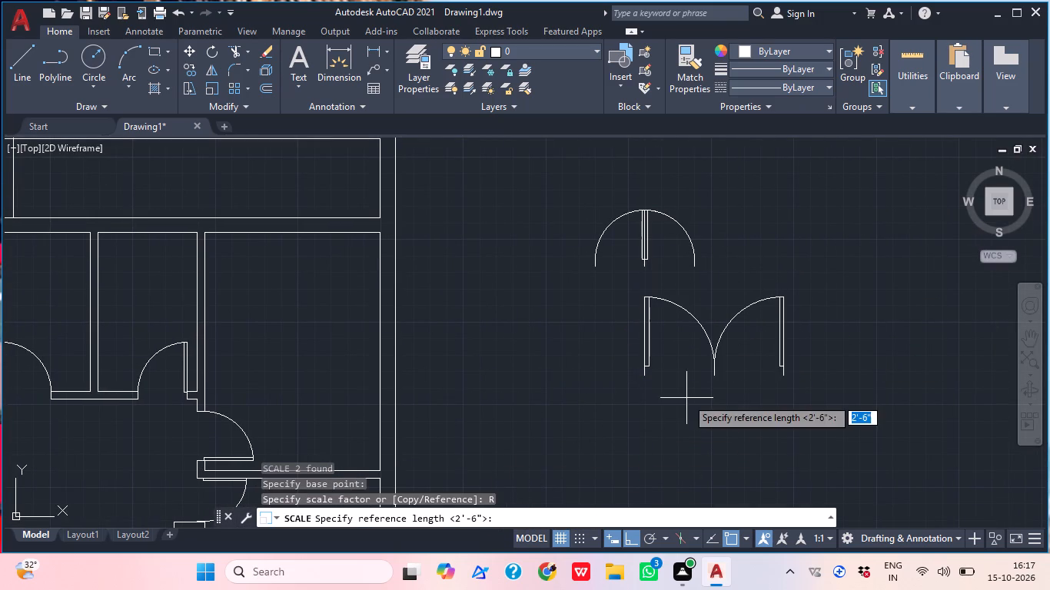
pyautogui.click(646, 381)
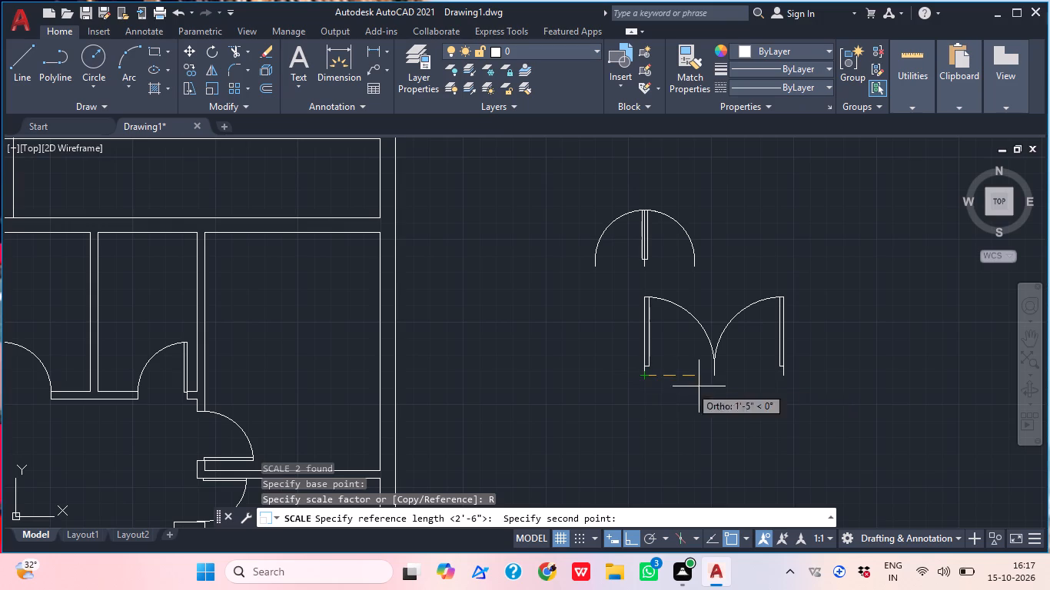
pyautogui.click(780, 377)
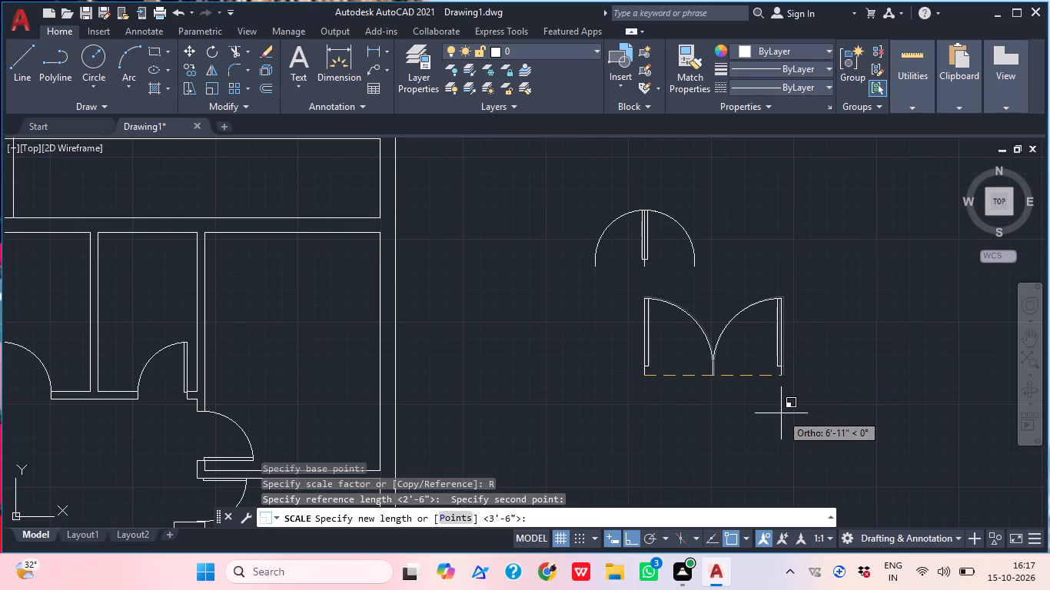
pyautogui.write('5;')
pyautogui.press('BackSpace')
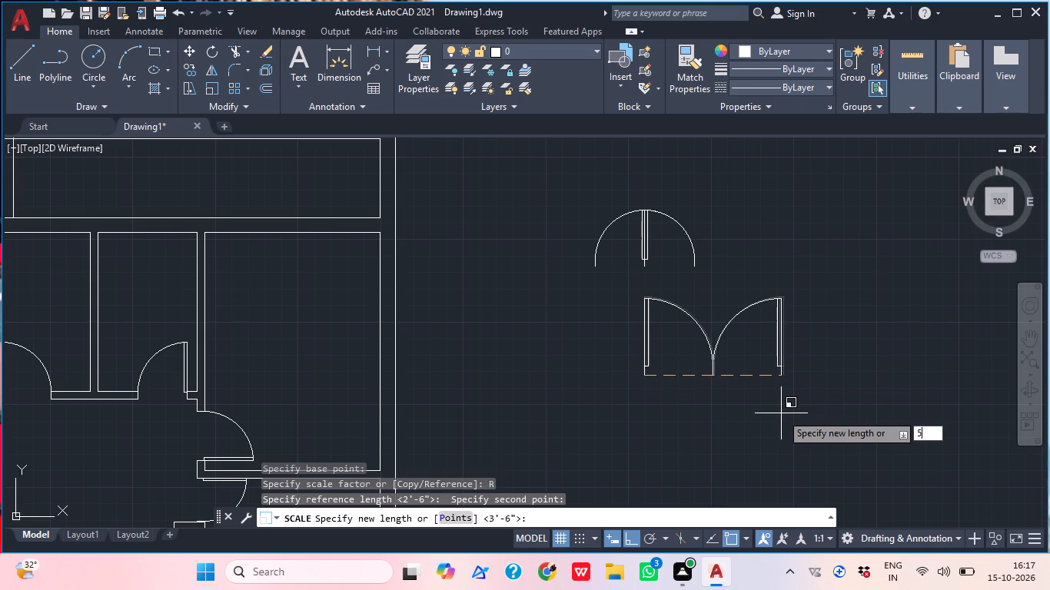
pyautogui.press("'")
pyautogui.press('Return')
# Move the double door by its left hinge corner to the outer corner of the left jamb in the bottom wall's entrance opening.
pyautogui.click(787, 413)
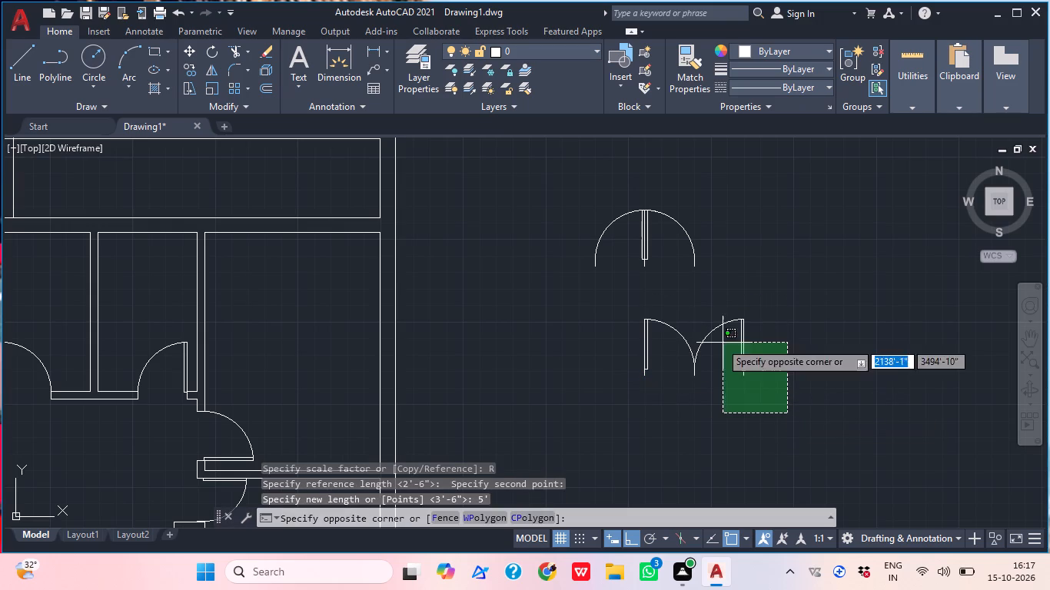
pyautogui.moveTo(598, 353); pyautogui.dragTo(580, 358)
pyautogui.press('m')
pyautogui.press('space')
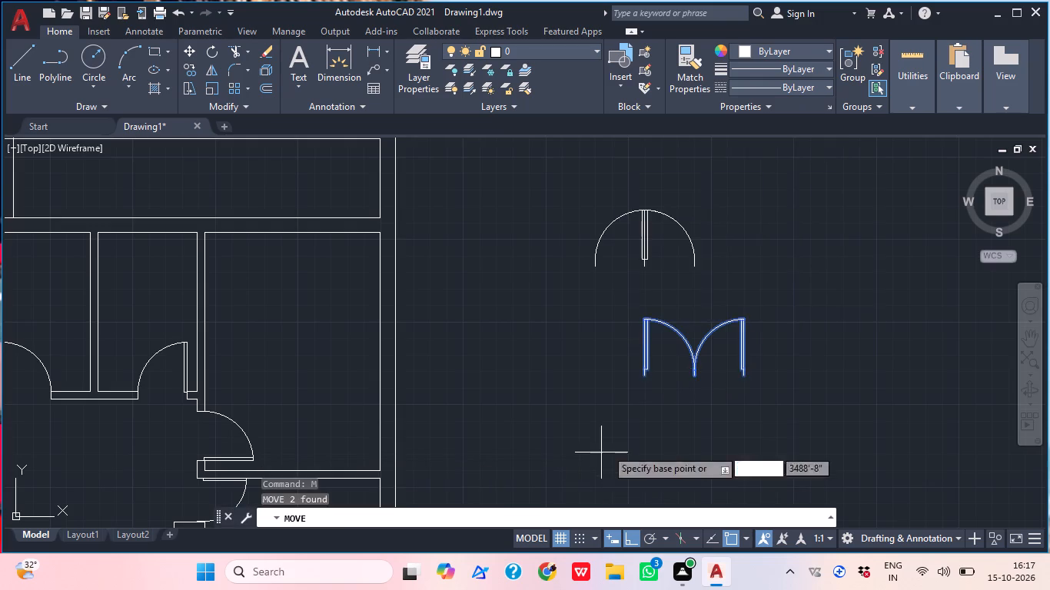
pyautogui.scroll(3, 646, 397)
pyautogui.click(659, 323)
pyautogui.scroll(-4, 680, 286)
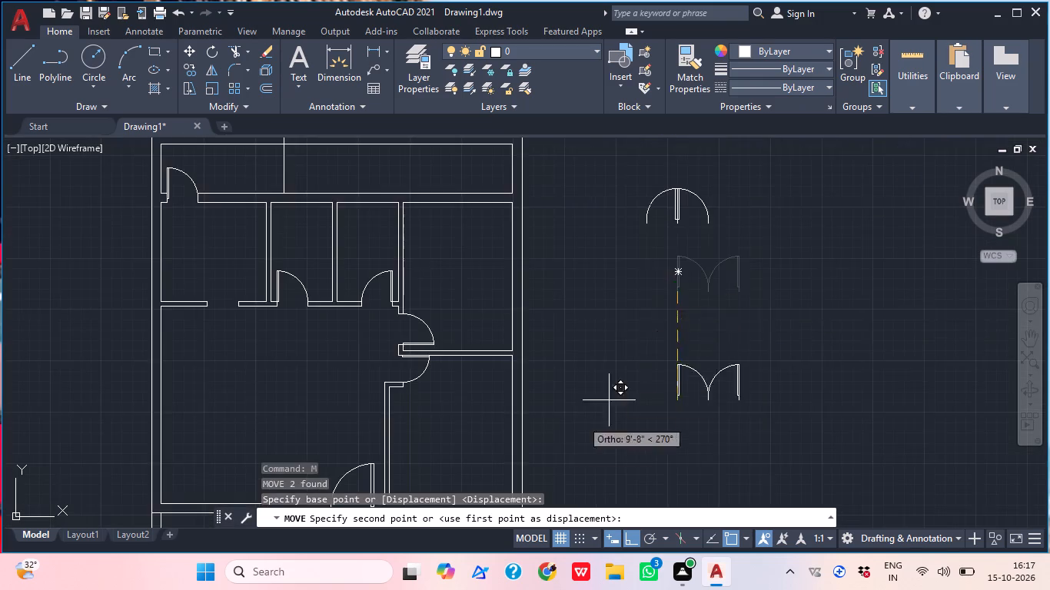
pyautogui.moveTo(547, 436); pyautogui.dragTo(719, 254, button='middle')
pyautogui.moveTo(535, 369); pyautogui.dragTo(700, 167, button='middle')
pyautogui.scroll(3, 666, 287)
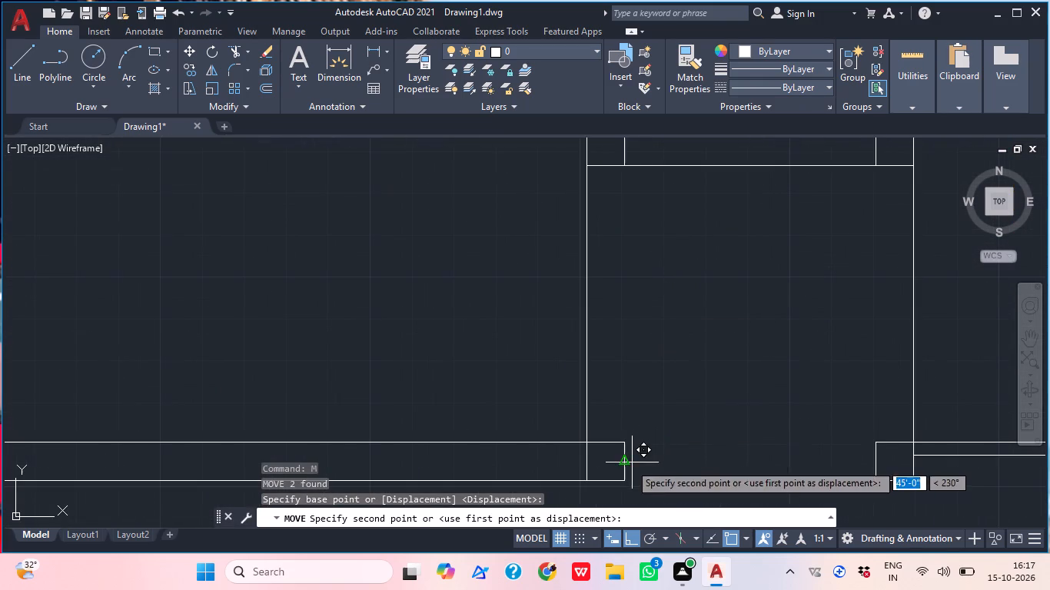
pyautogui.click(623, 482)
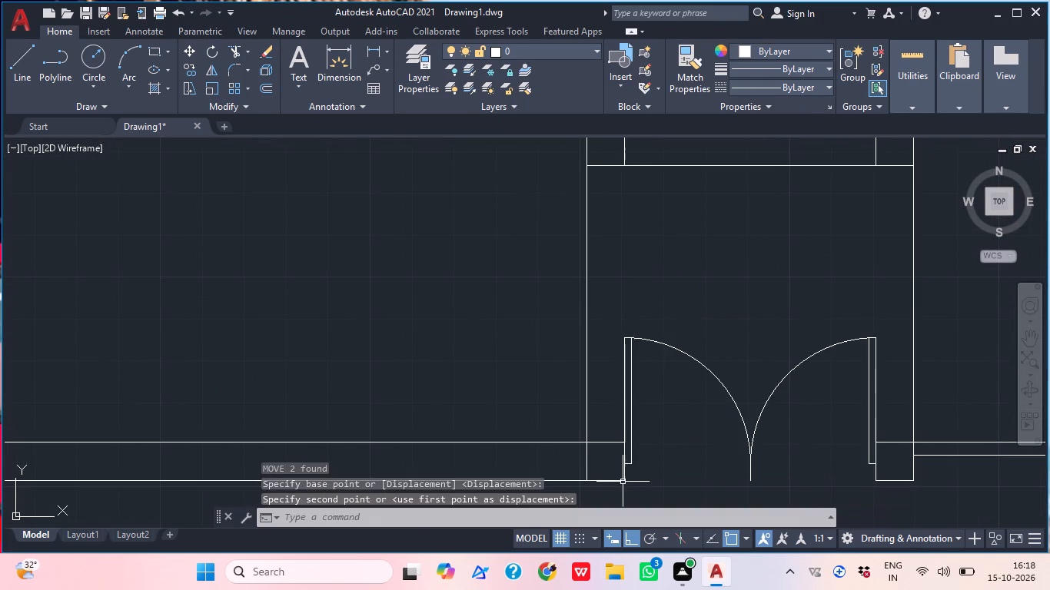
# Review the door placements and room layout across the whole floor plan.
pyautogui.scroll(-2, 625, 443)
pyautogui.moveTo(641, 446); pyautogui.dragTo(580, 420, button='middle')
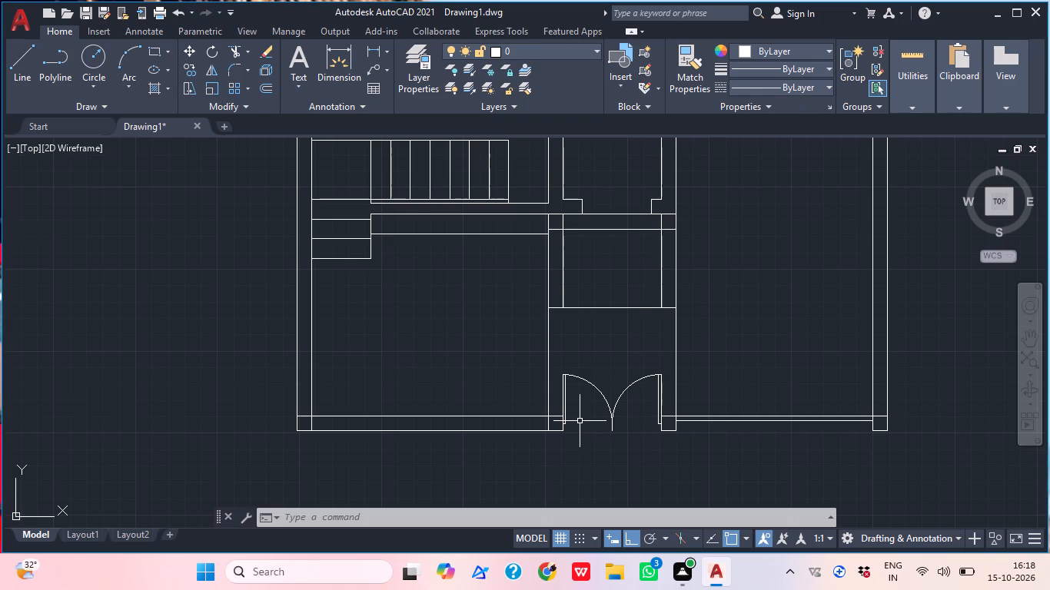
pyautogui.scroll(-1, 651, 434)
pyautogui.moveTo(659, 445); pyautogui.dragTo(652, 455, button='middle')
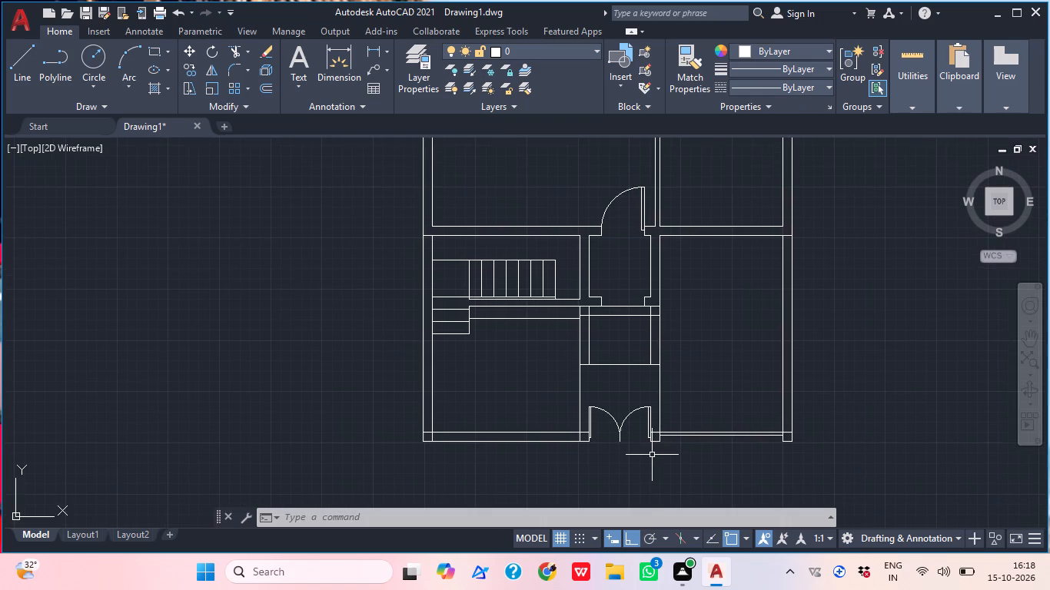
pyautogui.moveTo(642, 432); pyautogui.dragTo(583, 397, button='middle')
pyautogui.moveTo(670, 359); pyautogui.dragTo(580, 399, button='middle')
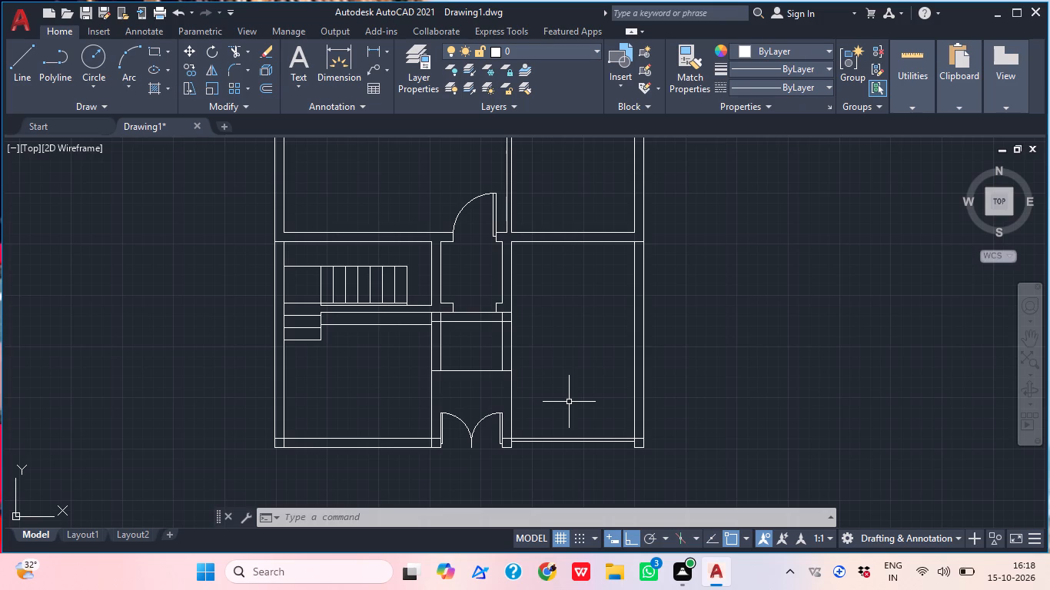
pyautogui.moveTo(577, 394); pyautogui.dragTo(507, 423, button='middle')
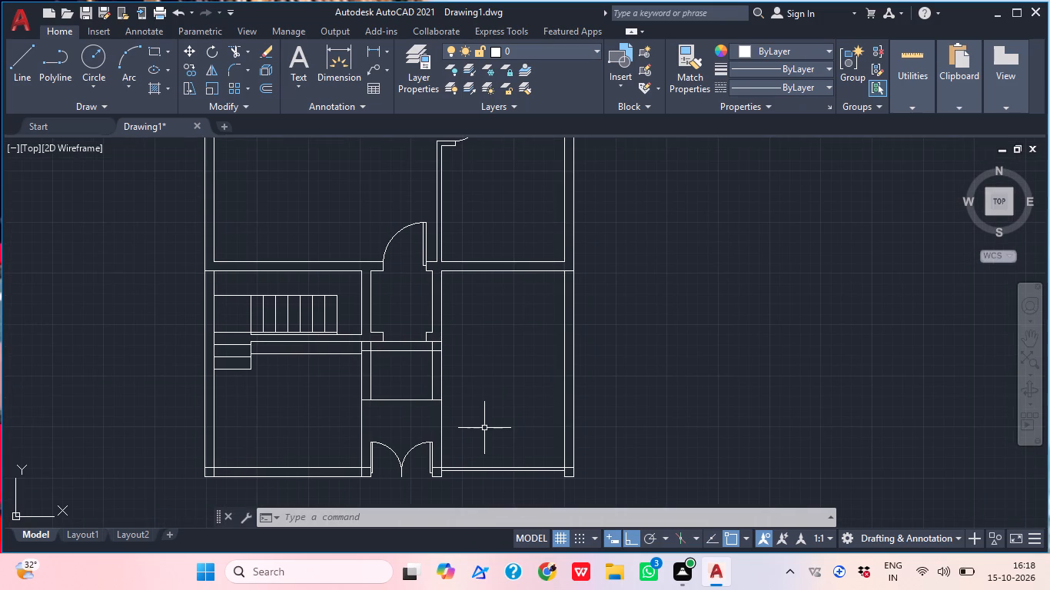
pyautogui.moveTo(517, 392); pyautogui.dragTo(474, 489, button='middle')
pyautogui.moveTo(503, 414); pyautogui.dragTo(504, 454, button='middle')
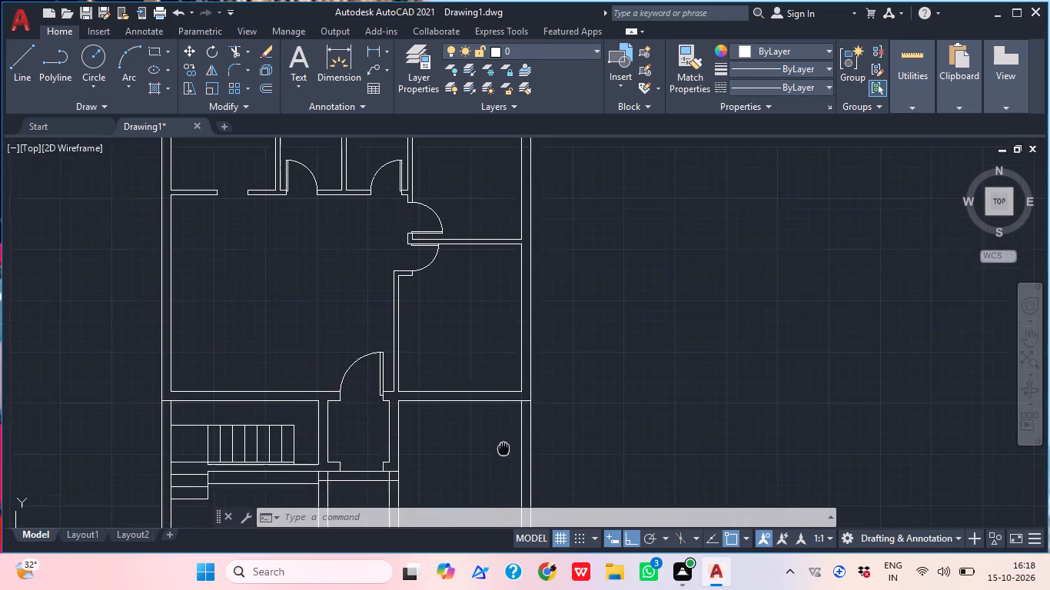
pyautogui.moveTo(504, 454); pyautogui.dragTo(510, 476, button='middle')
pyautogui.scroll(1, 513, 476)
pyautogui.moveTo(497, 449); pyautogui.dragTo(486, 519, button='middle')
pyautogui.moveTo(454, 446); pyautogui.dragTo(509, 539, button='middle')
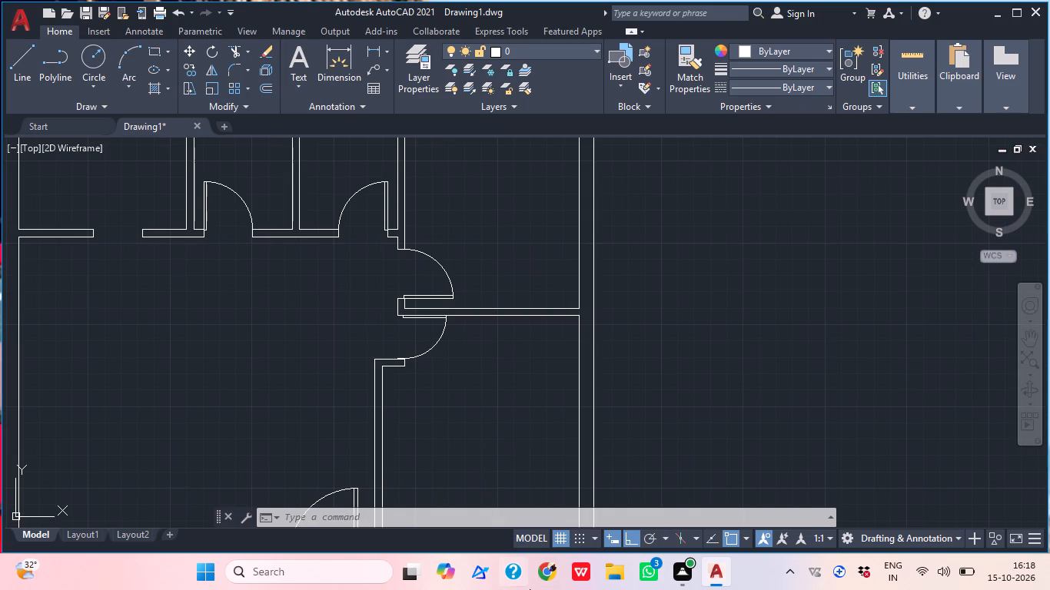
pyautogui.scroll(-1, 467, 389)
pyautogui.moveTo(472, 392); pyautogui.dragTo(538, 328, button='middle')
pyautogui.scroll(-2, 577, 324)
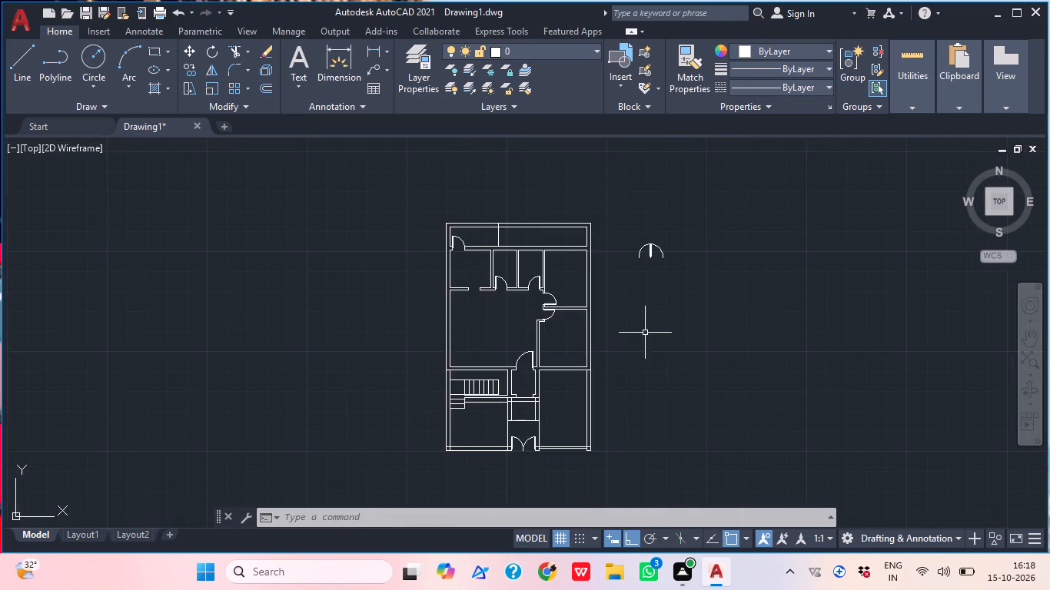
# Delete the leftover pair of mirrored doors outside the plan.
pyautogui.moveTo(647, 329); pyautogui.dragTo(589, 393, button='middle')
pyautogui.moveTo(596, 372); pyautogui.dragTo(593, 353, button='middle')
pyautogui.click(657, 338)
pyautogui.click(545, 243)
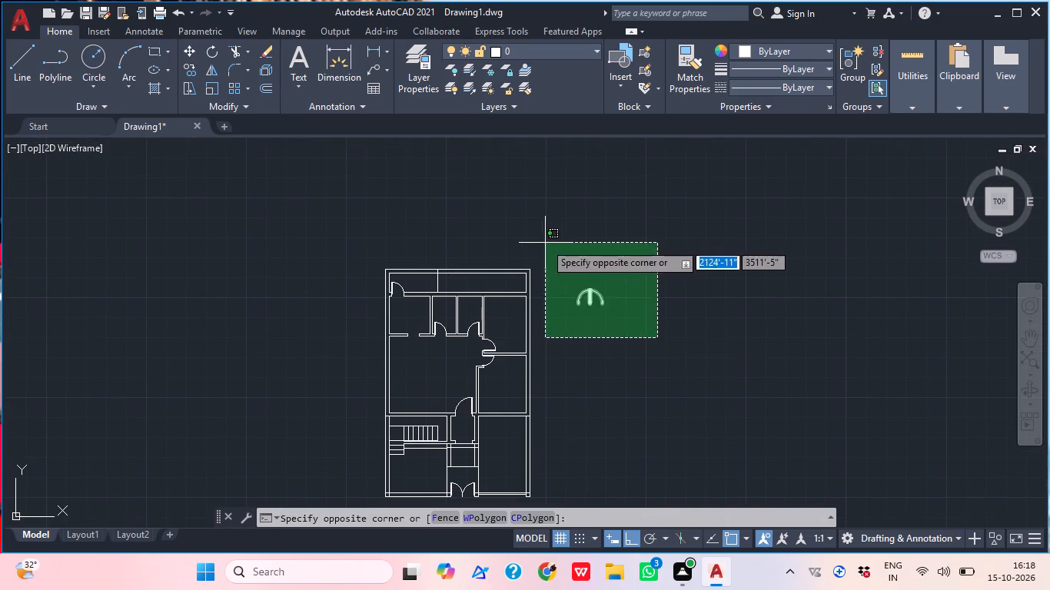
pyautogui.press('Delete')
pyautogui.press('Delete')
# Draw a rectangle about 3' by 3'-3" inside the right end of the top strip.
pyautogui.moveTo(544, 328); pyautogui.dragTo(564, 304, button='middle')
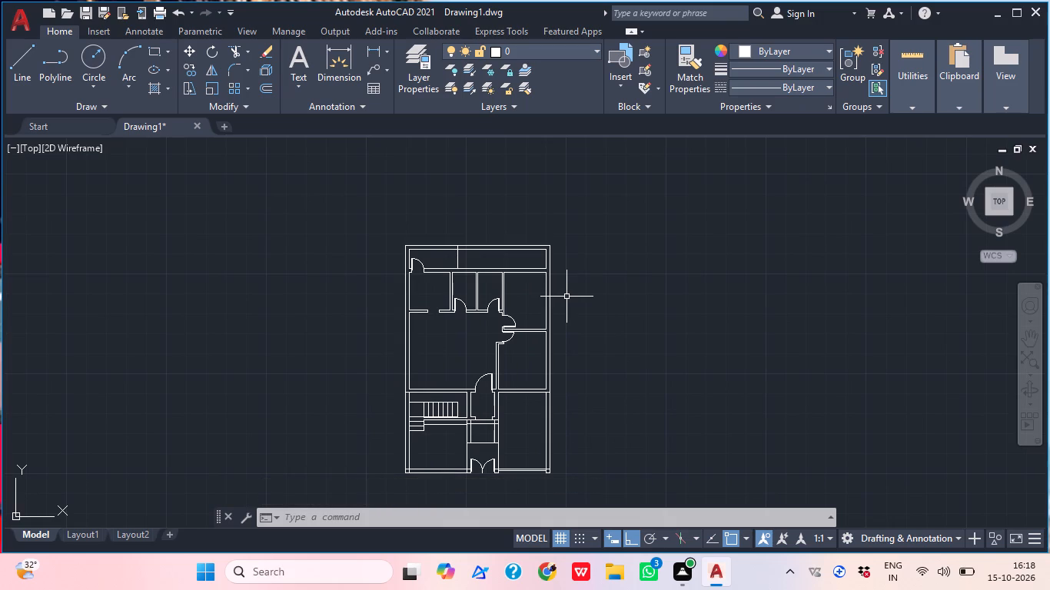
pyautogui.scroll(2, 537, 262)
pyautogui.moveTo(530, 258); pyautogui.dragTo(507, 329, button='middle')
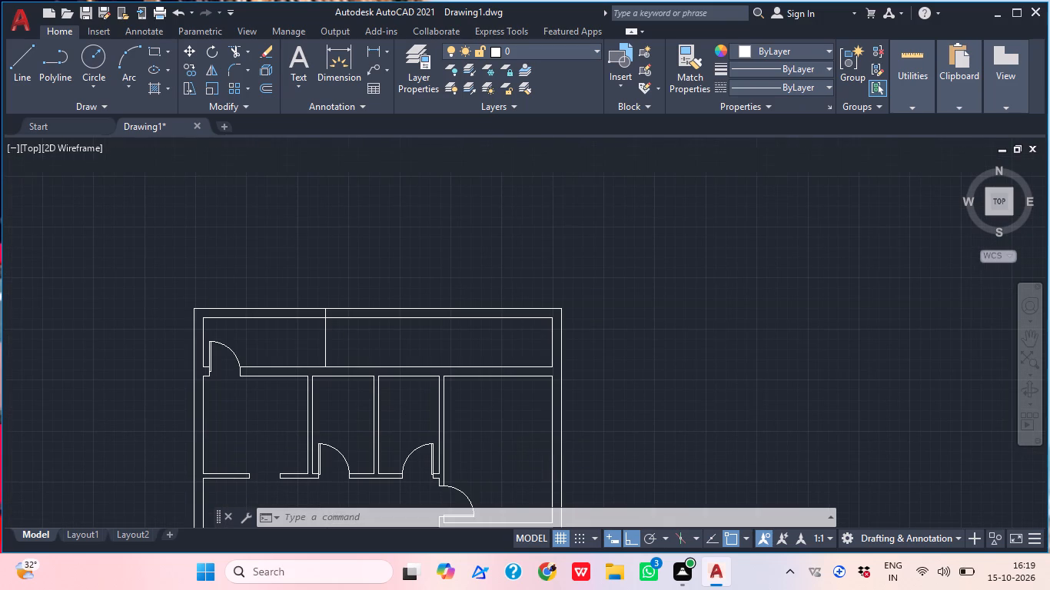
pyautogui.write('rec')
pyautogui.press('space')
pyautogui.scroll(3, 517, 330)
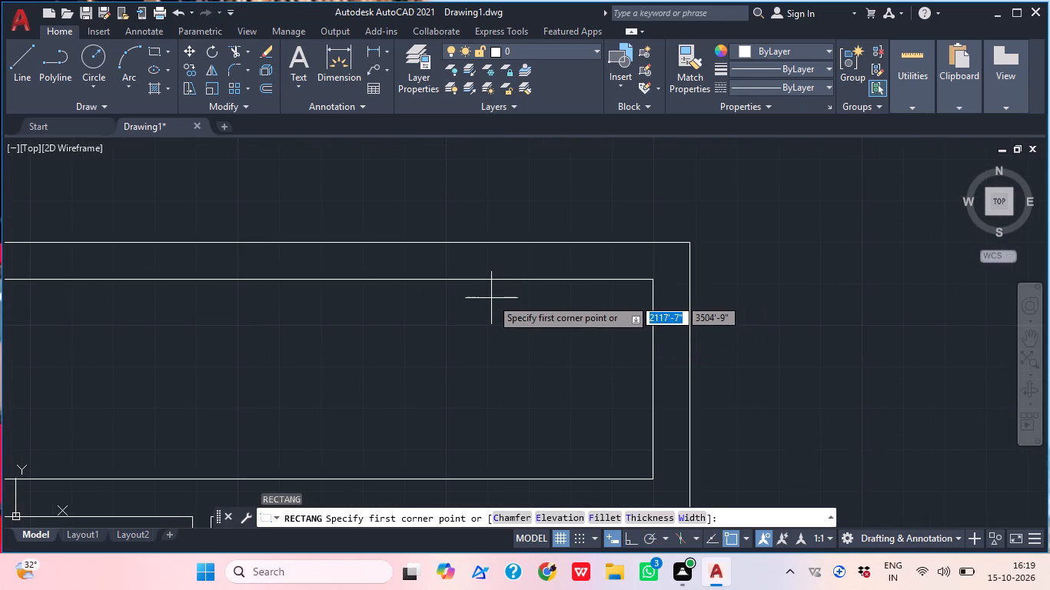
pyautogui.click(491, 298)
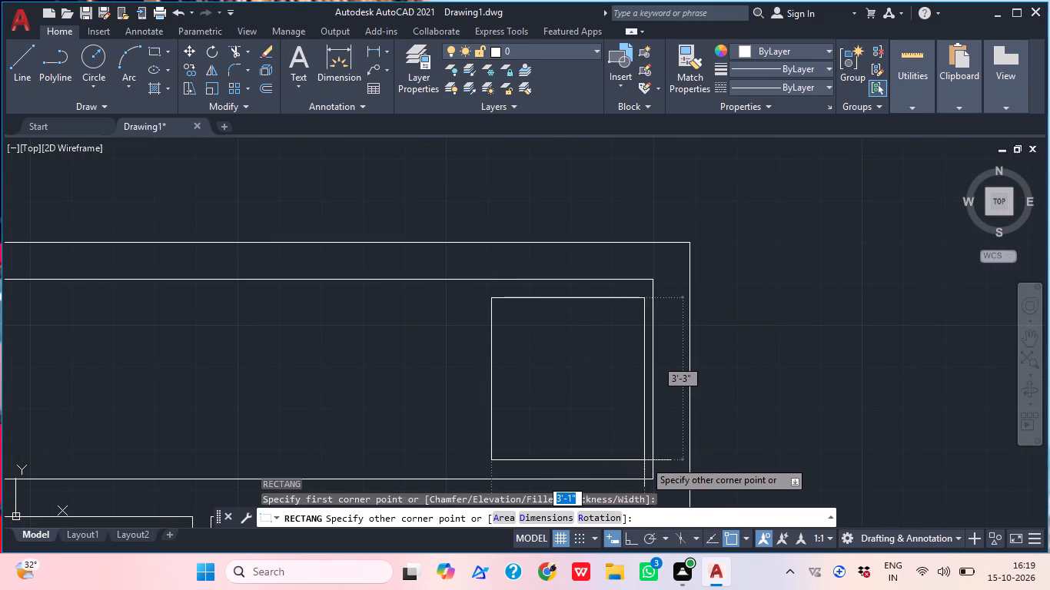
pyautogui.scroll(1, 641, 460)
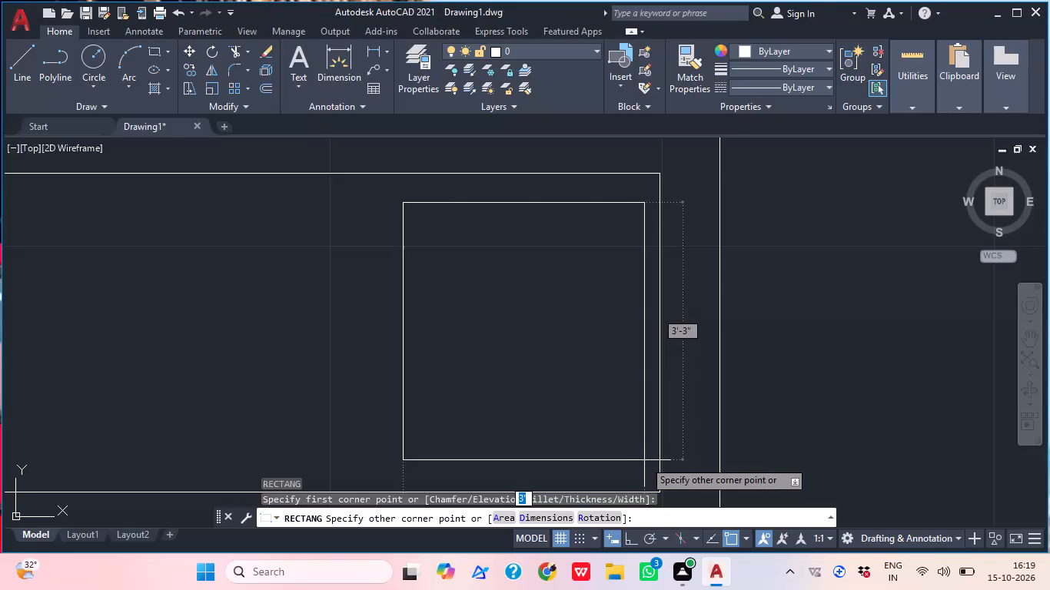
pyautogui.moveTo(644, 464); pyautogui.dragTo(644, 390, button='middle')
pyautogui.click(644, 390)
# Move the rectangle in the top strip about 4" to the left, away from the right wall.
pyautogui.moveTo(653, 407); pyautogui.dragTo(659, 429, button='middle')
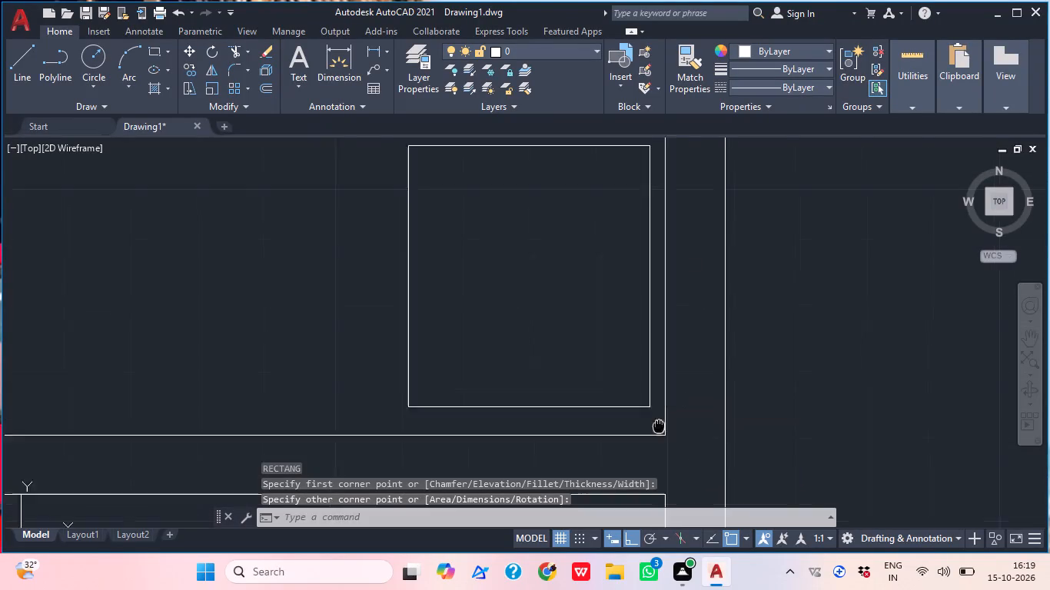
pyautogui.moveTo(659, 429); pyautogui.dragTo(666, 456, button='middle')
pyautogui.moveTo(465, 407); pyautogui.dragTo(449, 416)
pyautogui.click(389, 403)
pyautogui.write('m')
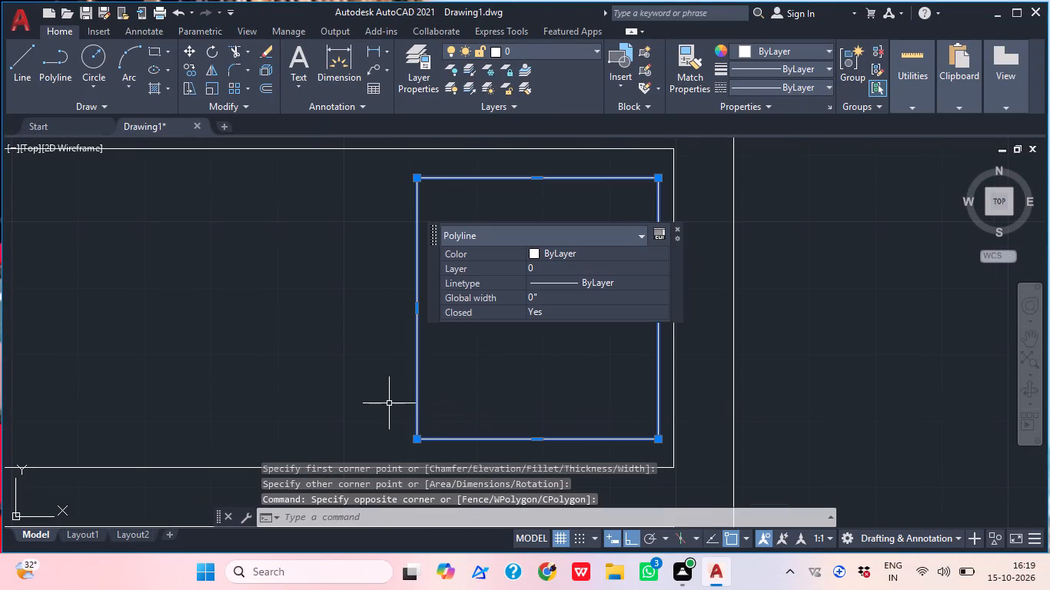
pyautogui.press('space')
pyautogui.click(478, 366)
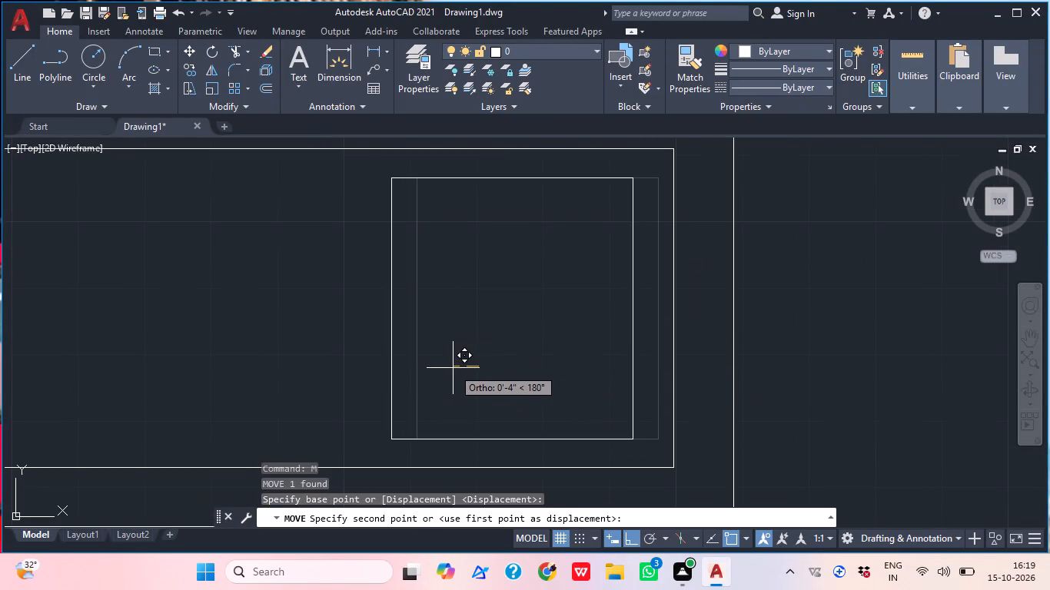
pyautogui.click(452, 368)
# Draw two diagonal lines between opposite corners of the rectangle in the top strip to form an X.
pyautogui.moveTo(563, 344); pyautogui.dragTo(573, 411, button='middle')
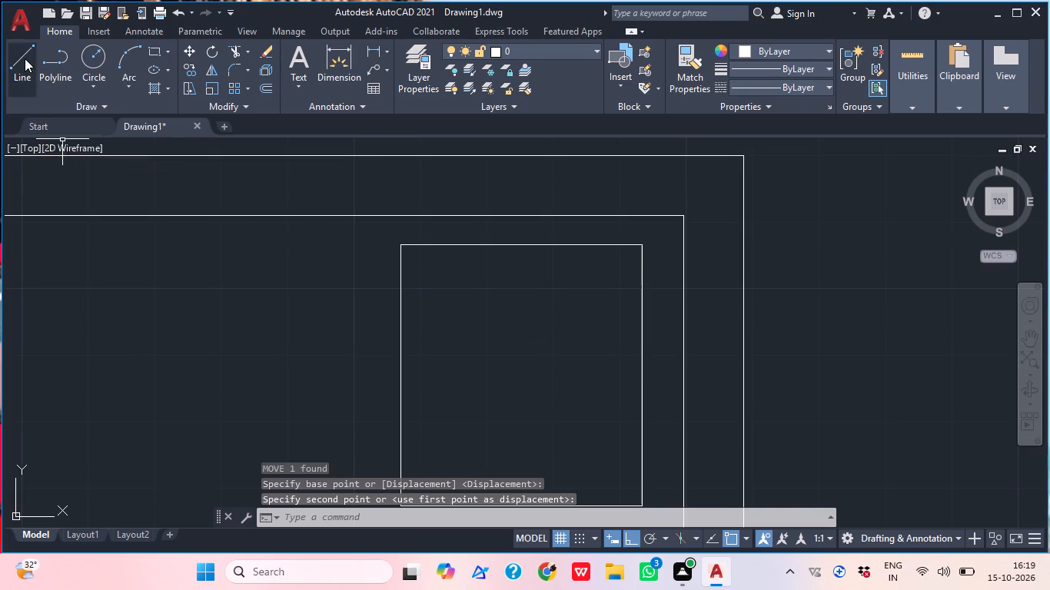
pyautogui.click(25, 55)
pyautogui.moveTo(332, 366); pyautogui.dragTo(323, 261, button='middle')
pyautogui.click(390, 398)
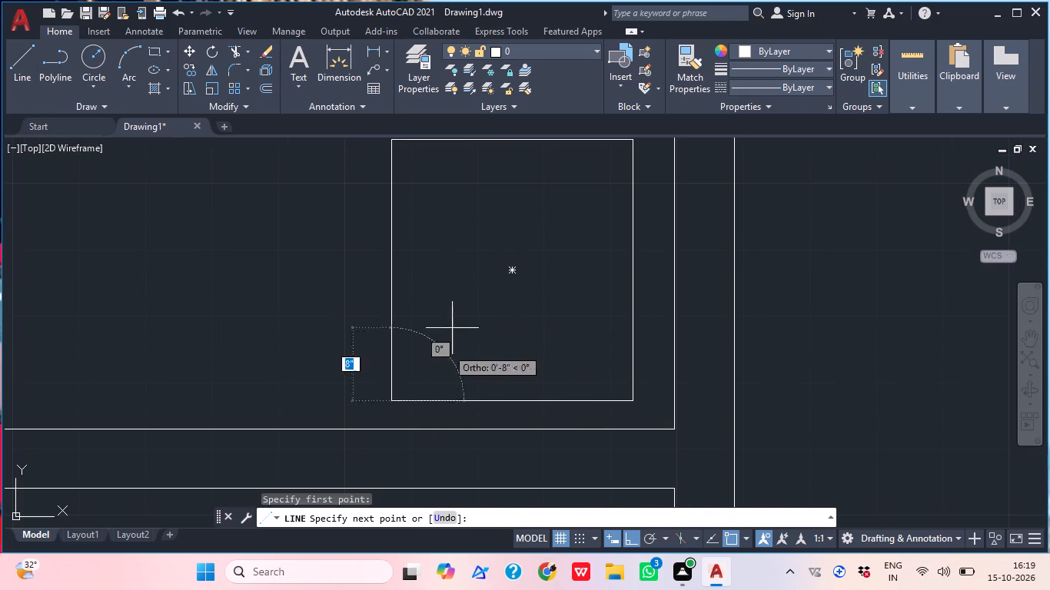
pyautogui.scroll(-1, 453, 323)
pyautogui.moveTo(453, 323); pyautogui.dragTo(382, 440, button='middle')
pyautogui.click(497, 324)
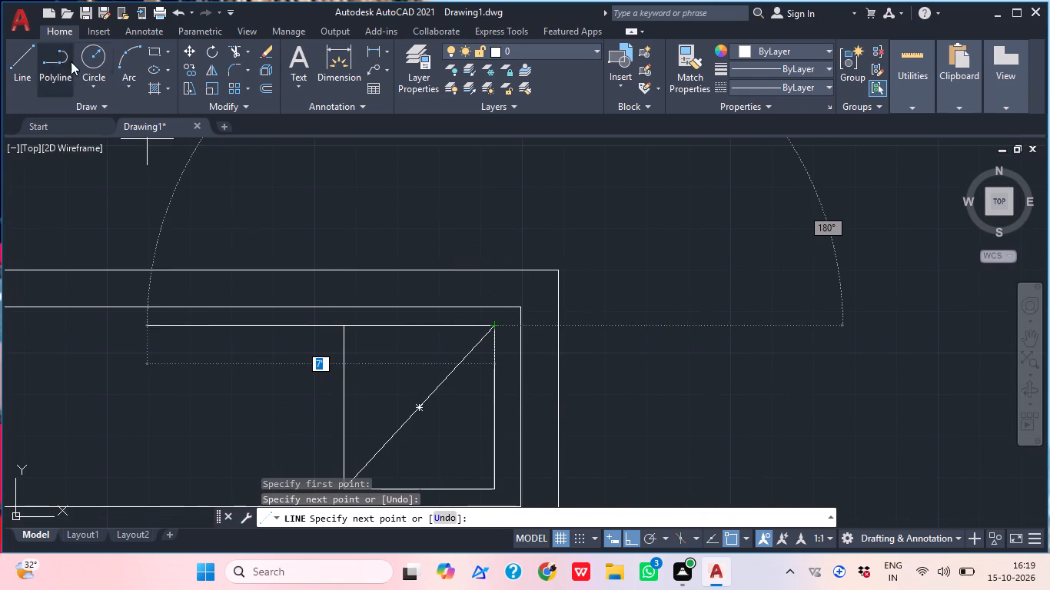
pyautogui.click(20, 51)
pyautogui.moveTo(225, 312); pyautogui.dragTo(125, 162, button='middle')
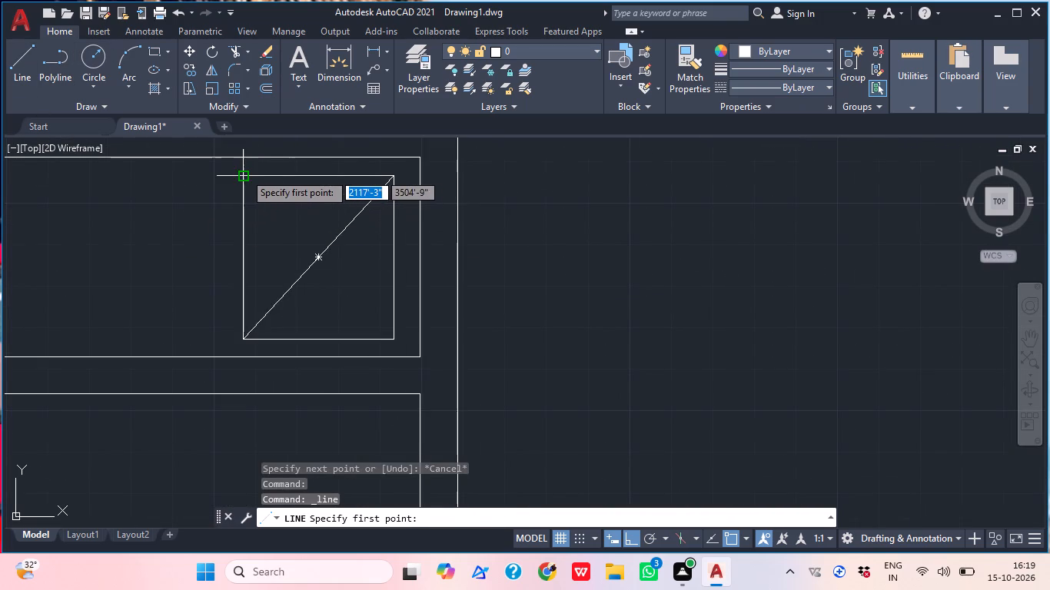
pyautogui.click(244, 174)
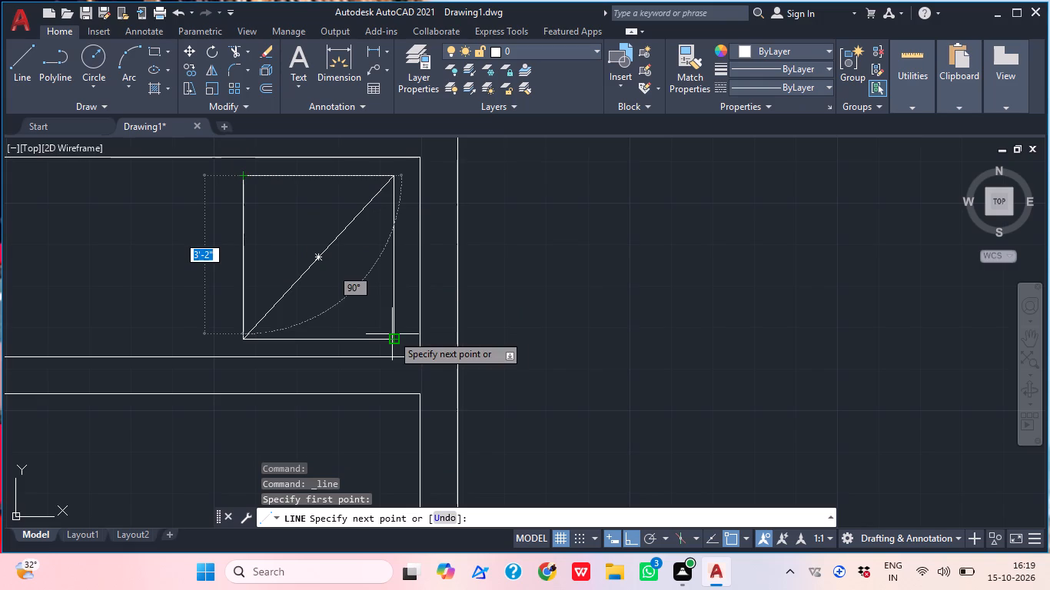
pyautogui.click(392, 334)
pyautogui.moveTo(470, 291); pyautogui.dragTo(575, 300, button='middle')
pyautogui.press('Escape')
pyautogui.scroll(-2, 541, 242)
pyautogui.moveTo(593, 276); pyautogui.dragTo(616, 353, button='middle')
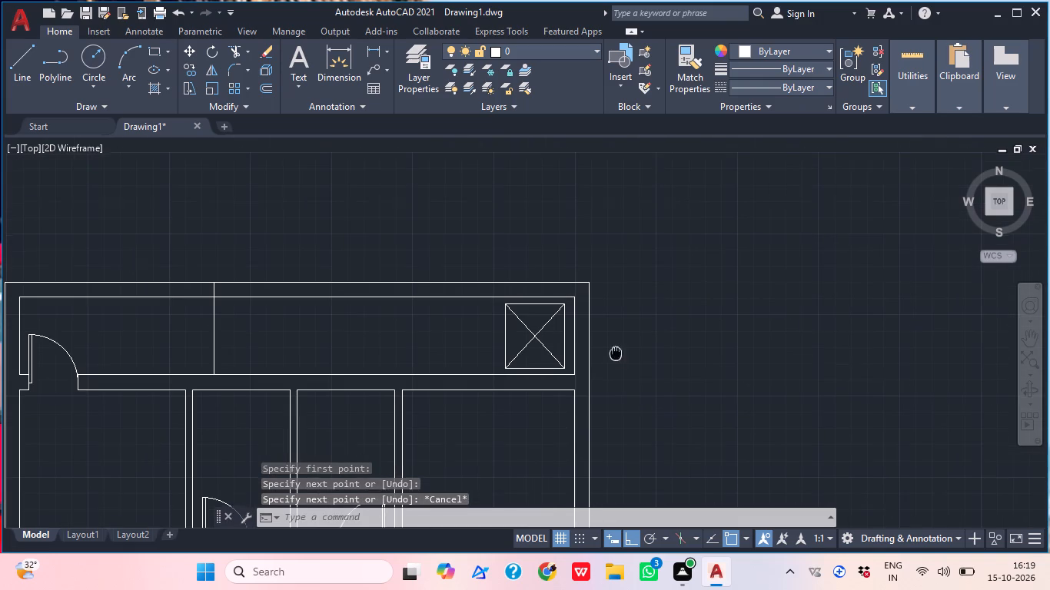
pyautogui.moveTo(616, 353); pyautogui.dragTo(616, 354, button='middle')
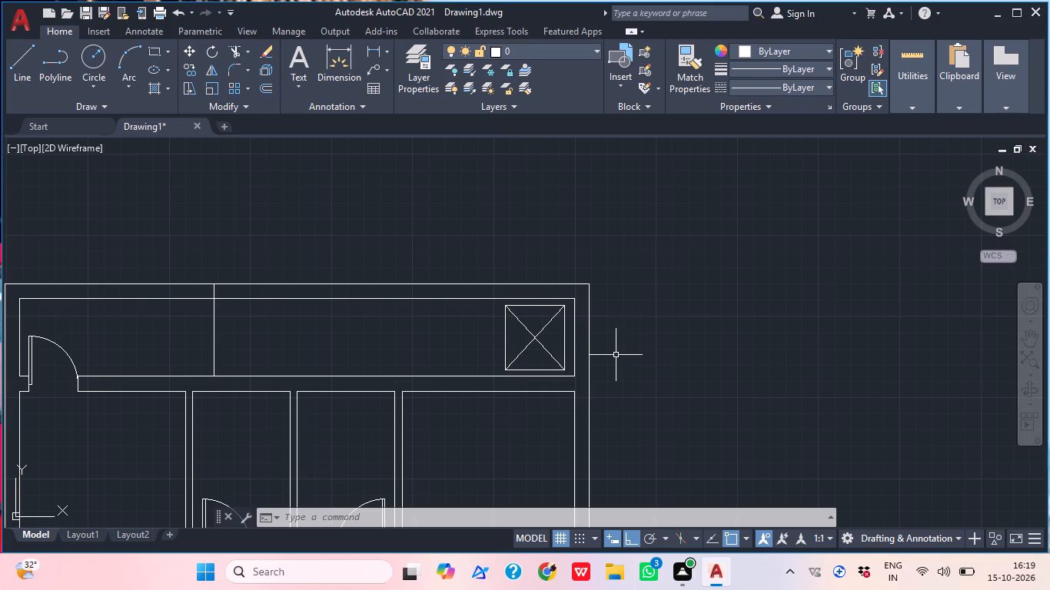
# Draw an L-shaped counter line in the top-left room, about 6'-4" left from its right wall, and down to the bottom wall.
pyautogui.moveTo(402, 418); pyautogui.dragTo(481, 417, button='middle')
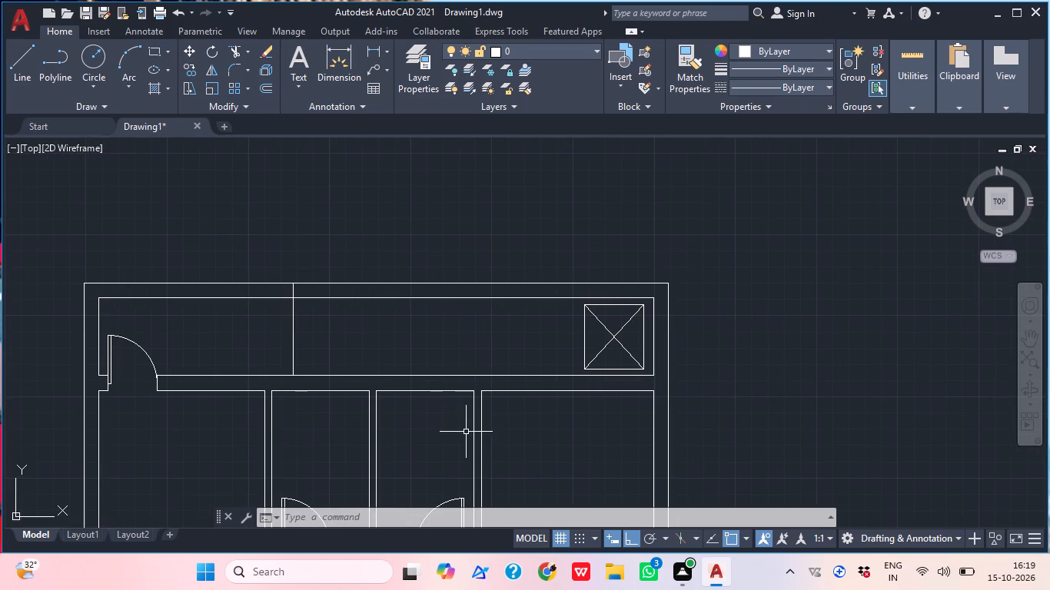
pyautogui.moveTo(435, 368); pyautogui.dragTo(434, 330, button='middle')
pyautogui.scroll(1, 158, 420)
pyautogui.moveTo(169, 418); pyautogui.dragTo(189, 406, button='middle')
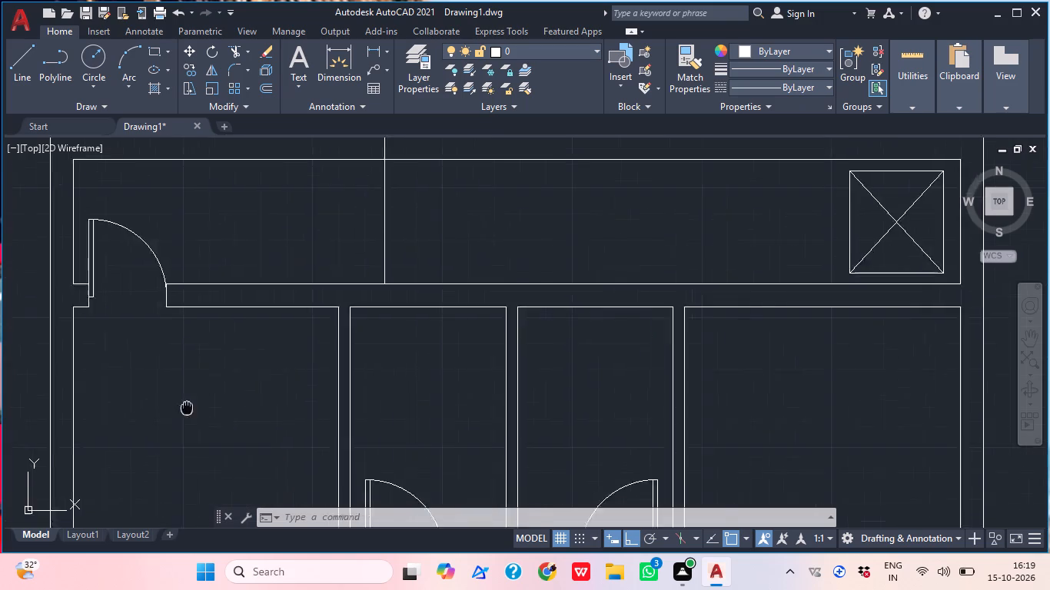
pyautogui.moveTo(189, 406); pyautogui.dragTo(204, 396, button='middle')
pyautogui.moveTo(245, 420); pyautogui.dragTo(284, 428, button='middle')
pyautogui.write('l')
pyautogui.press('space')
pyautogui.scroll(1, 317, 379)
pyautogui.moveTo(324, 379); pyautogui.dragTo(331, 376, button='middle')
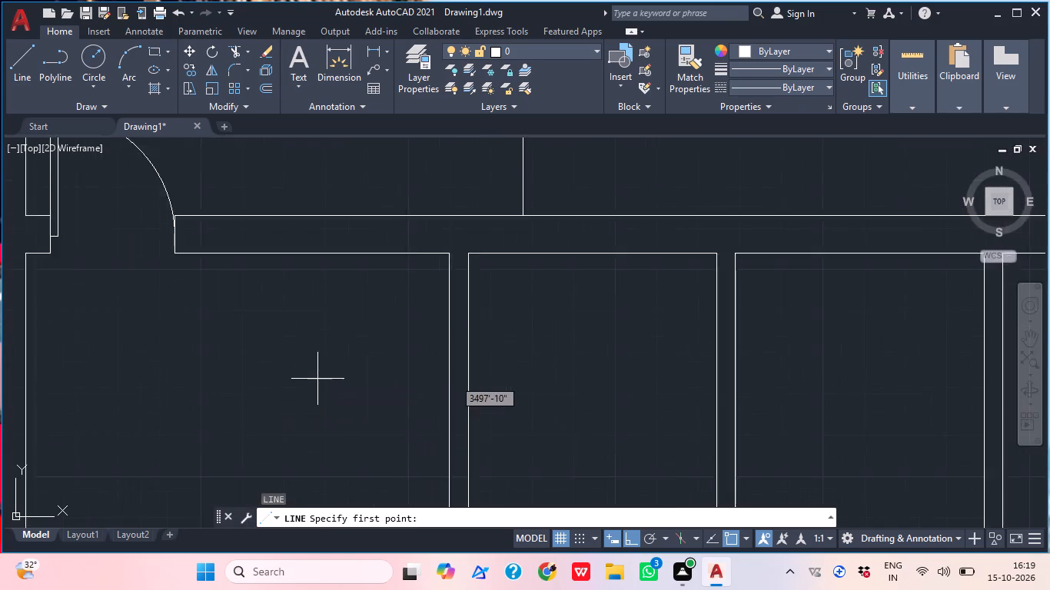
pyautogui.moveTo(331, 376); pyautogui.dragTo(402, 330, button='middle')
pyautogui.scroll(-1, 428, 317)
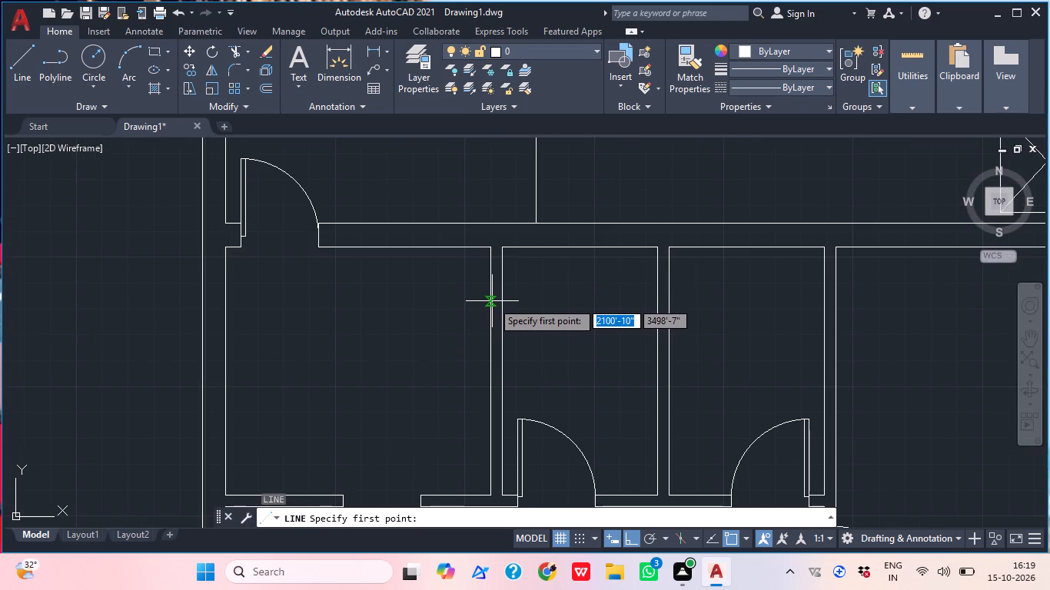
pyautogui.click(493, 306)
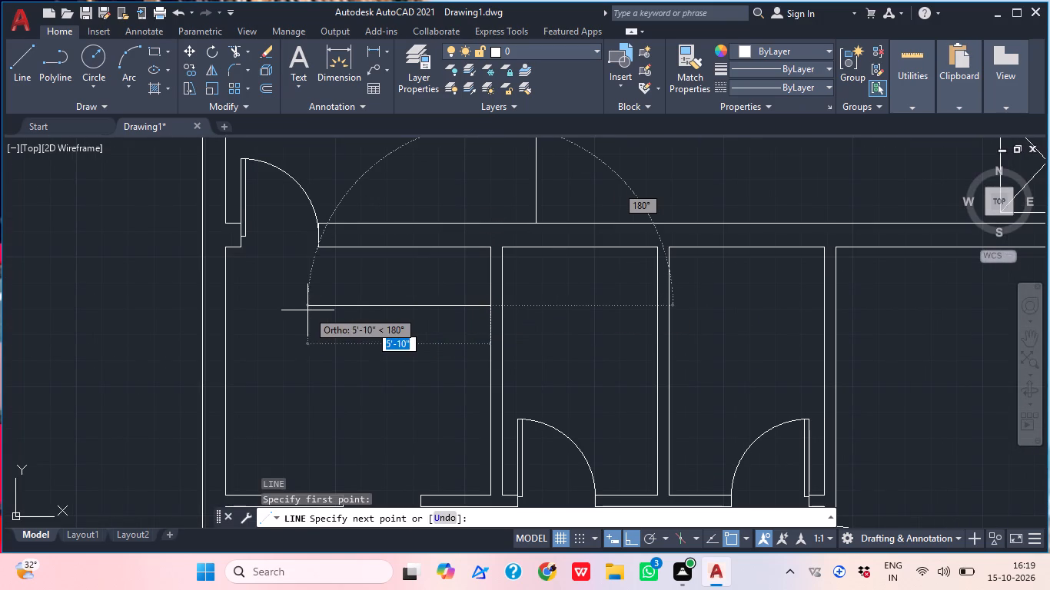
pyautogui.moveTo(307, 310); pyautogui.dragTo(351, 297, button='middle')
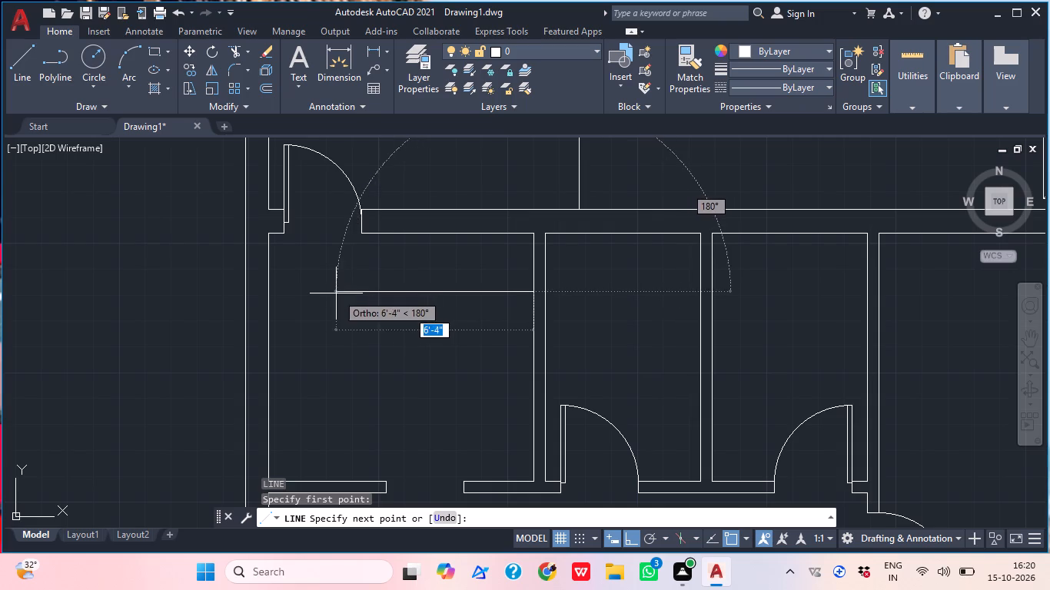
pyautogui.click(334, 295)
pyautogui.moveTo(315, 448); pyautogui.dragTo(321, 397, button='middle')
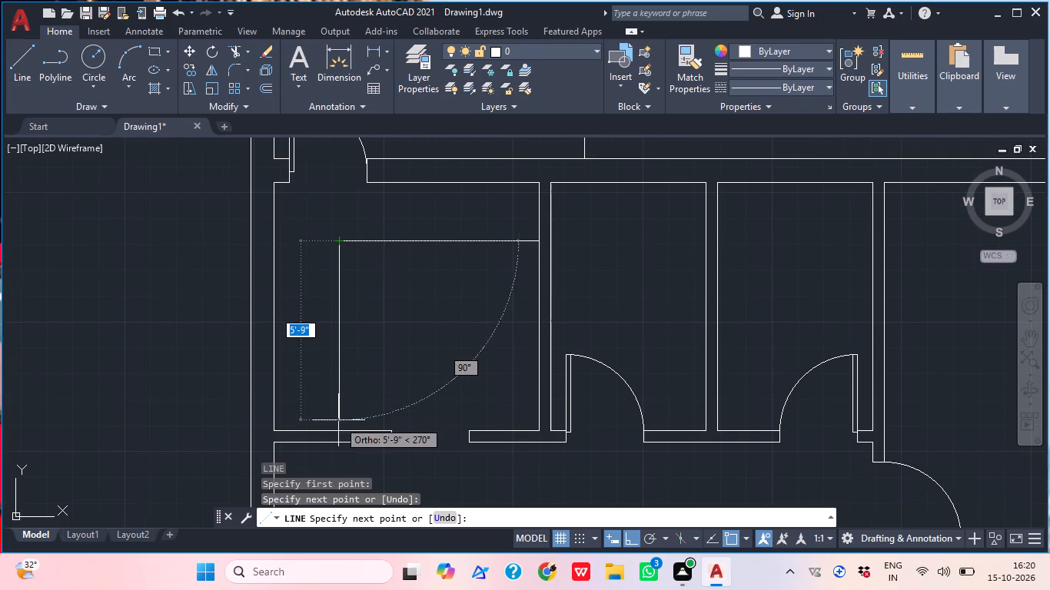
pyautogui.click(337, 427)
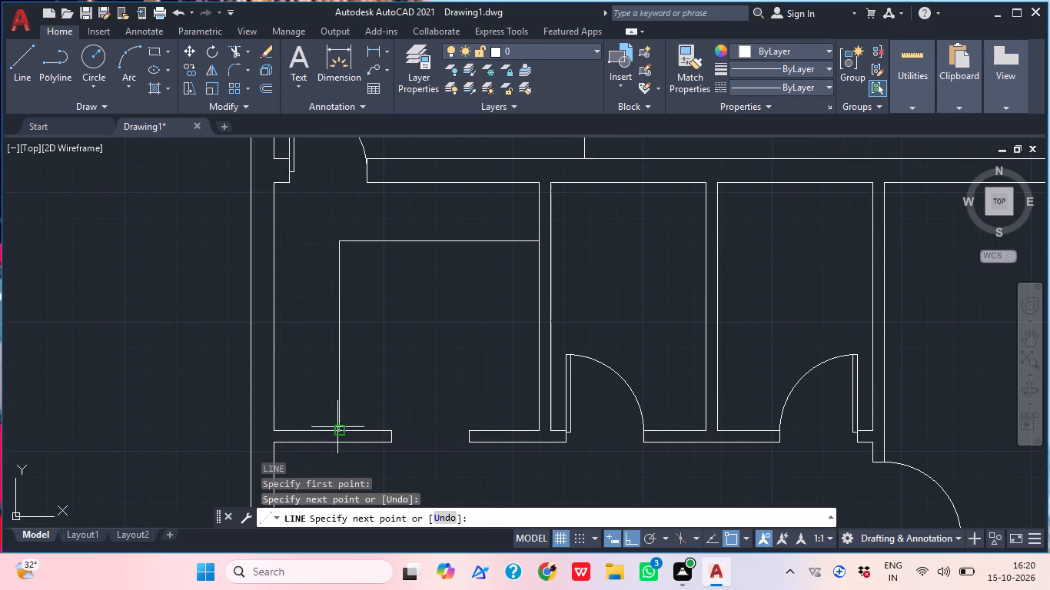
pyautogui.moveTo(406, 347); pyautogui.dragTo(420, 363, button='middle')
pyautogui.press('Escape')
# Extend both wall lines across the door opening in the upper wall of the top-left room.
pyautogui.moveTo(407, 311); pyautogui.dragTo(355, 438, button='middle')
pyautogui.write('ex')
pyautogui.press('space')
pyautogui.click(364, 343)
pyautogui.click(357, 278)
pyautogui.click(363, 300)
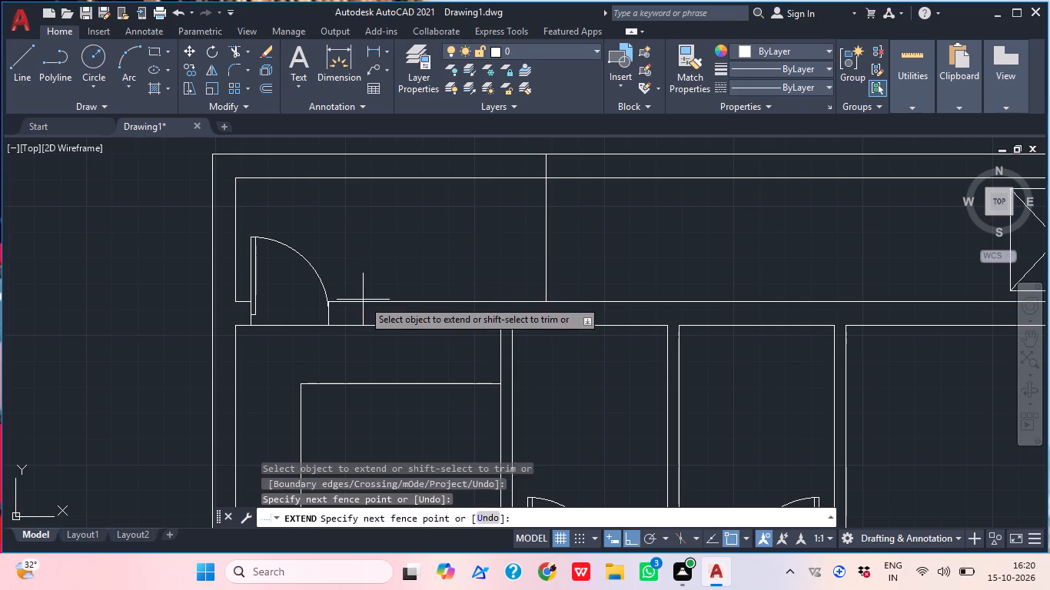
pyautogui.click(361, 317)
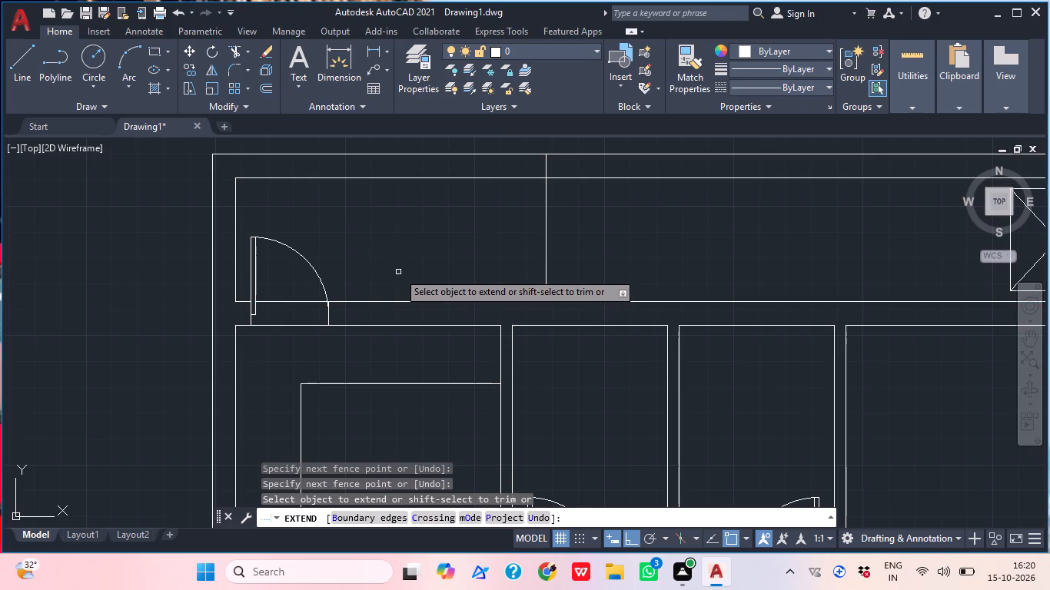
pyautogui.press('Escape')
# Insert the Microwave block on the upper leg of the L-shaped counter in the top-left room.
pyautogui.moveTo(370, 343); pyautogui.dragTo(372, 276, button='middle')
pyautogui.scroll(-1, 394, 326)
pyautogui.moveTo(398, 360); pyautogui.dragTo(383, 353, button='middle')
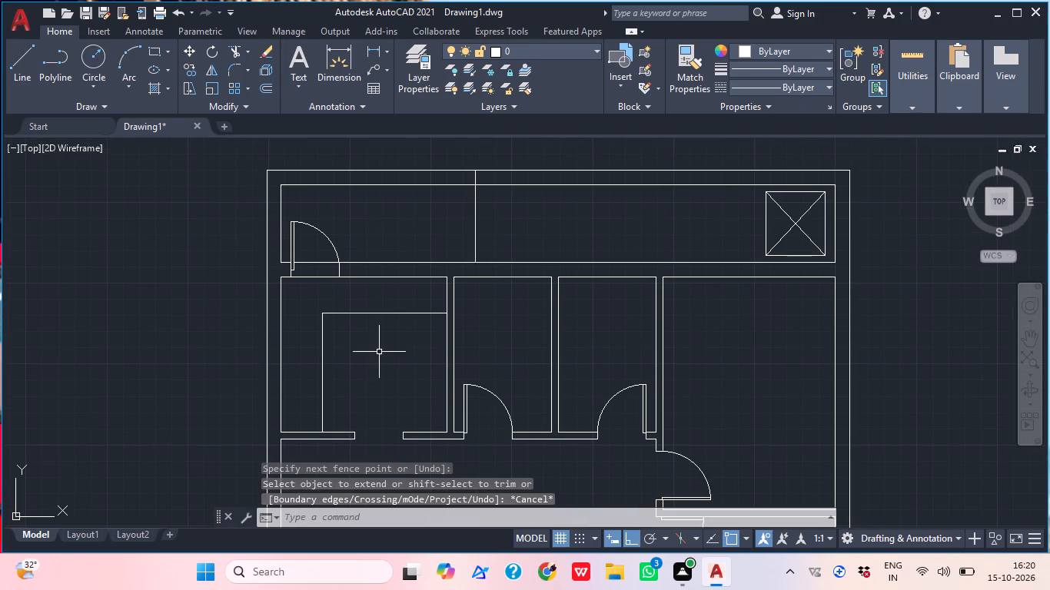
pyautogui.write('i')
pyautogui.press('space')
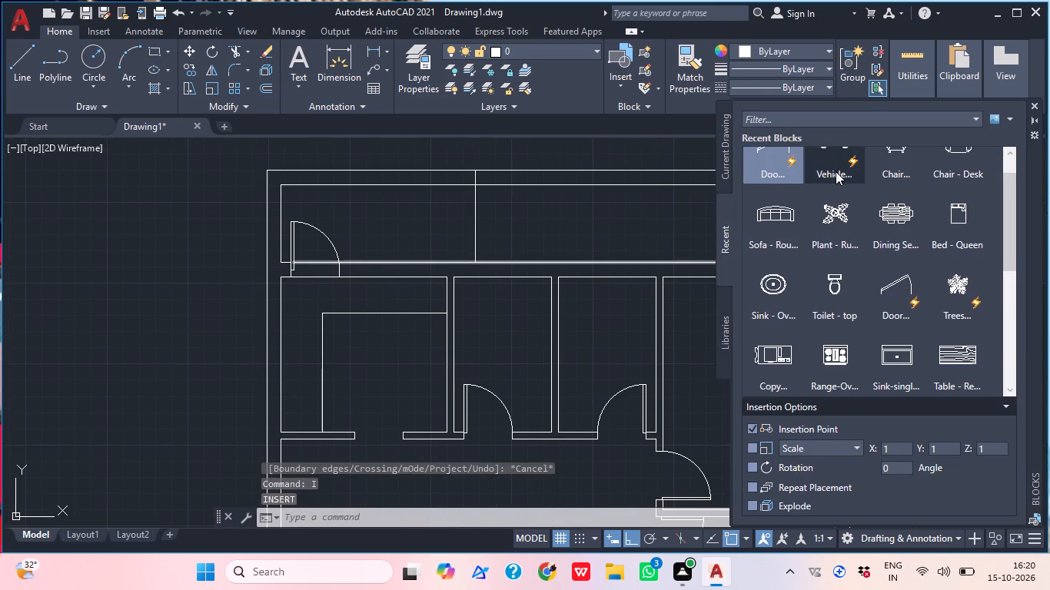
pyautogui.scroll(2, 836, 171)
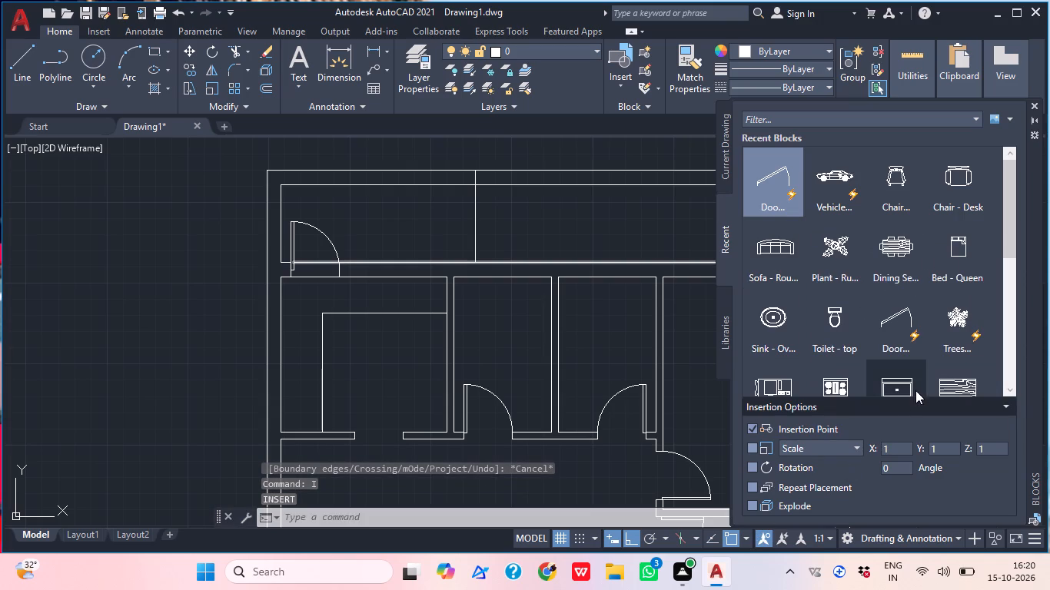
pyautogui.scroll(-2, 882, 353)
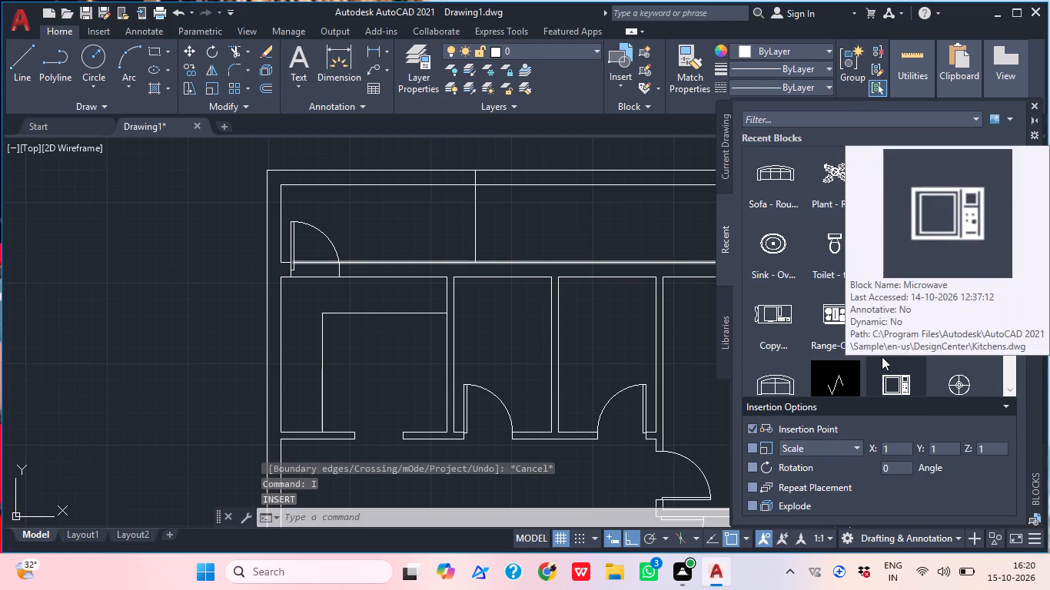
pyautogui.moveTo(895, 375); pyautogui.dragTo(415, 263)
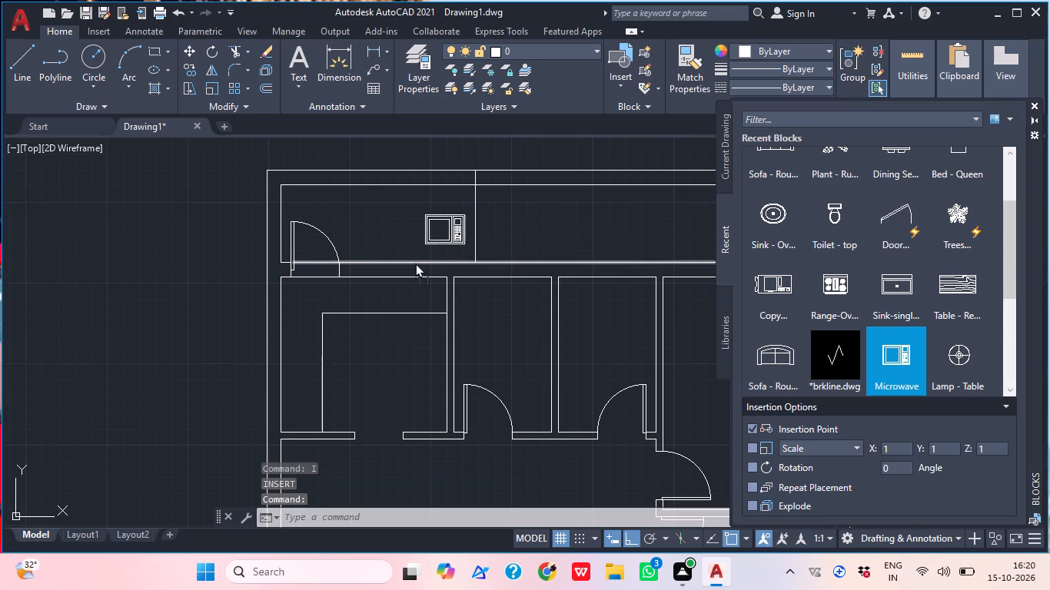
pyautogui.moveTo(415, 263); pyautogui.dragTo(350, 309)
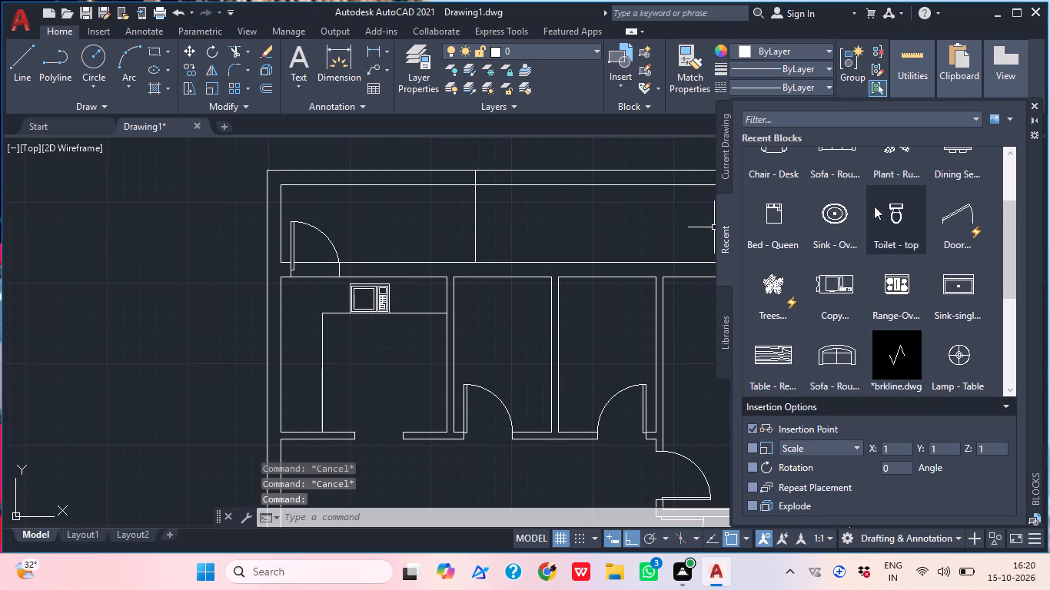
# Insert the 30 in top-view Range-Oven block in the open floor of the top-left room.
pyautogui.moveTo(900, 281); pyautogui.dragTo(417, 355)
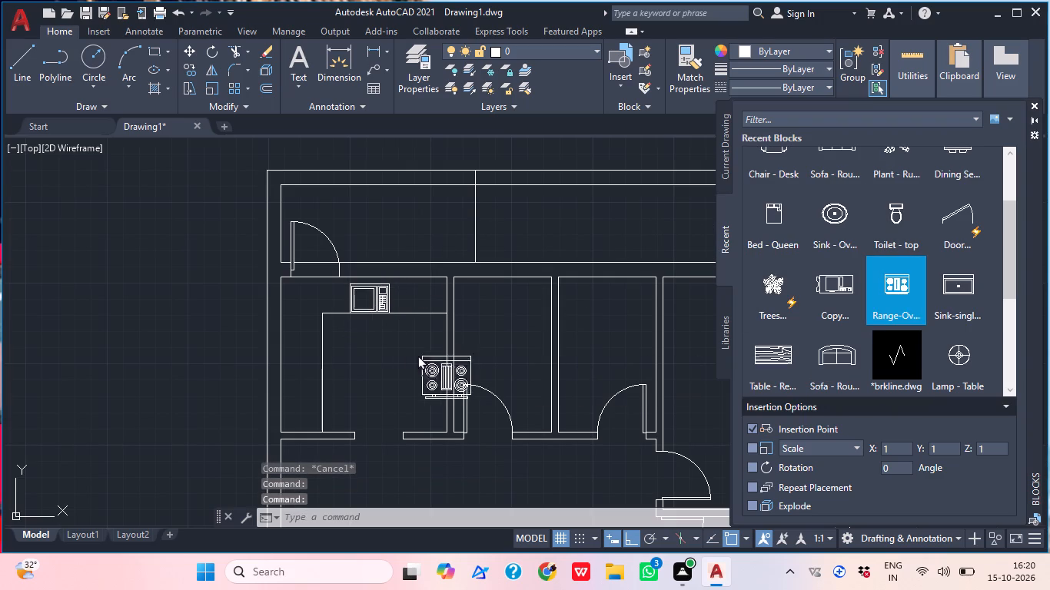
pyautogui.moveTo(417, 355); pyautogui.dragTo(364, 350)
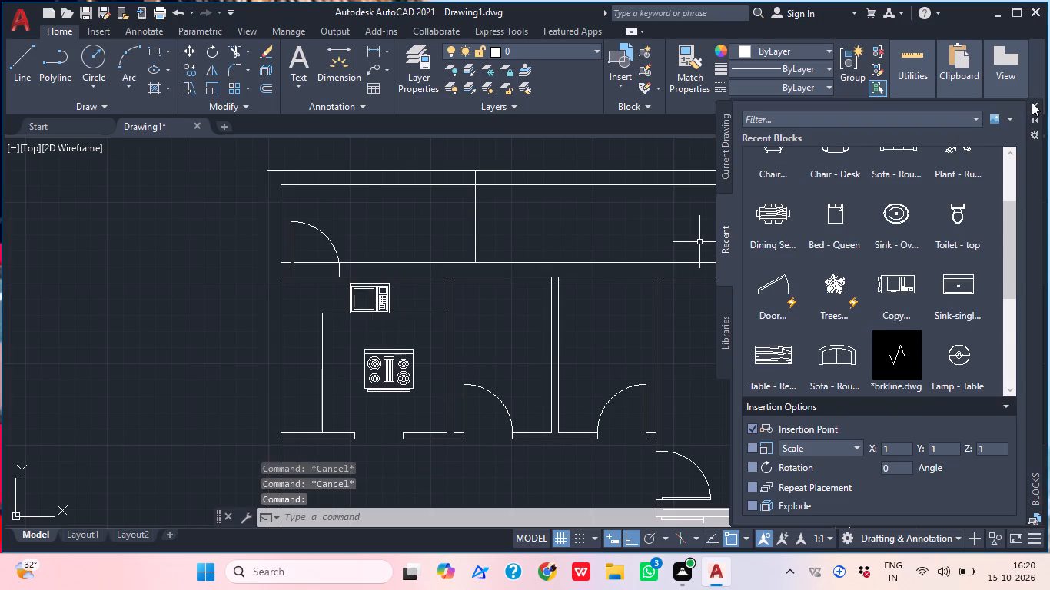
pyautogui.click(1032, 102)
# Rotate the Range-Oven block in the top-left room by 90 degrees.
pyautogui.scroll(1, 361, 366)
pyautogui.click(442, 350)
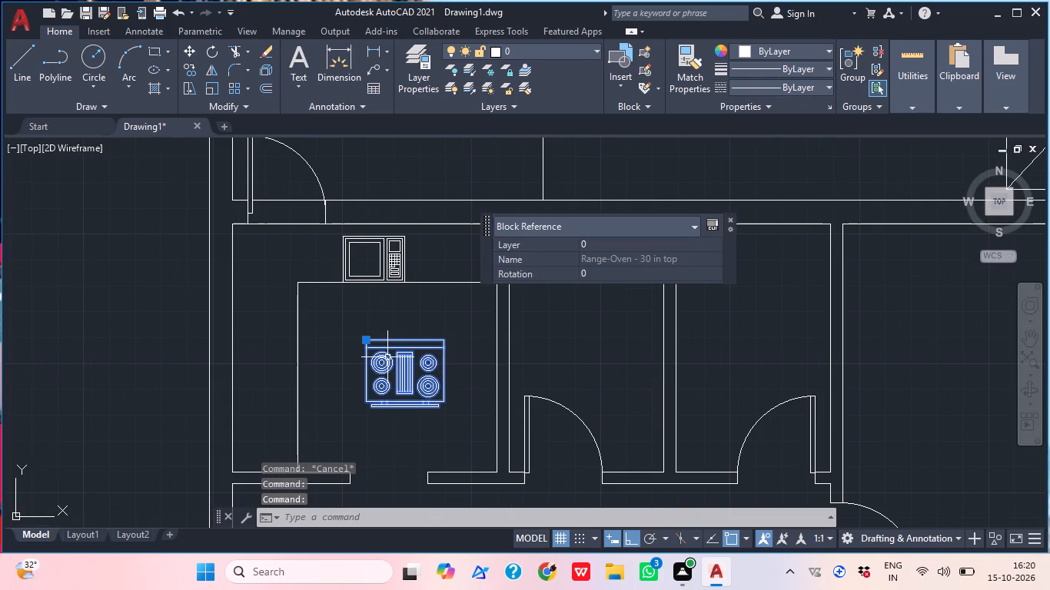
pyautogui.write('ro')
pyautogui.press('space')
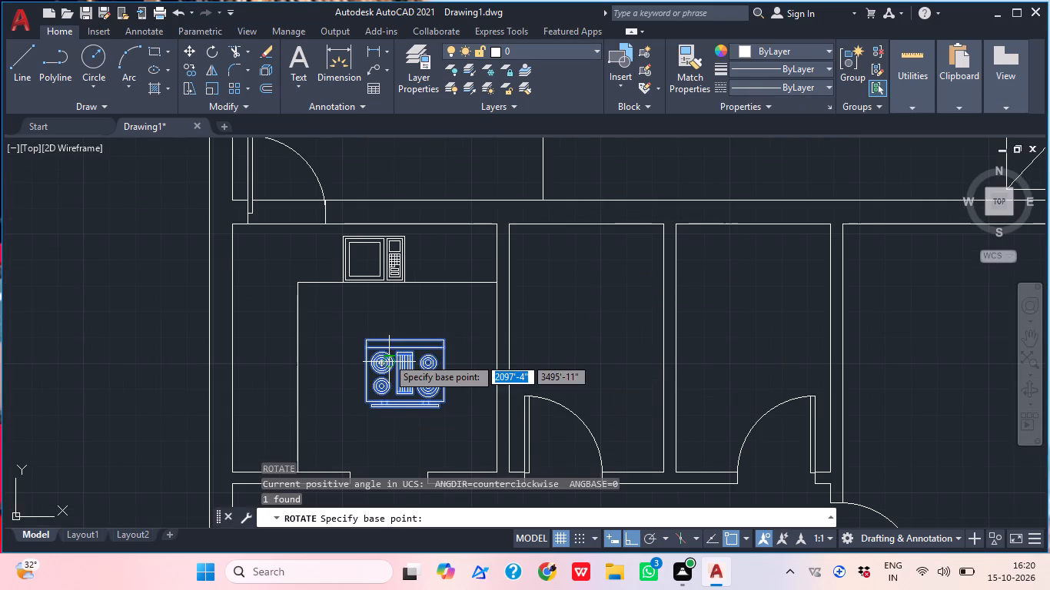
pyautogui.click(413, 327)
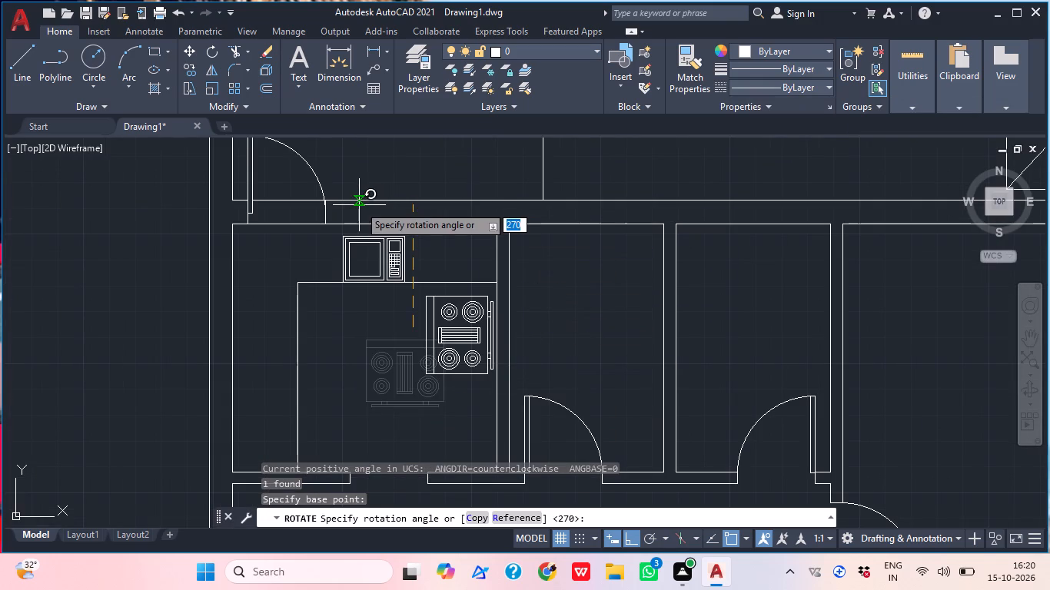
pyautogui.click(450, 161)
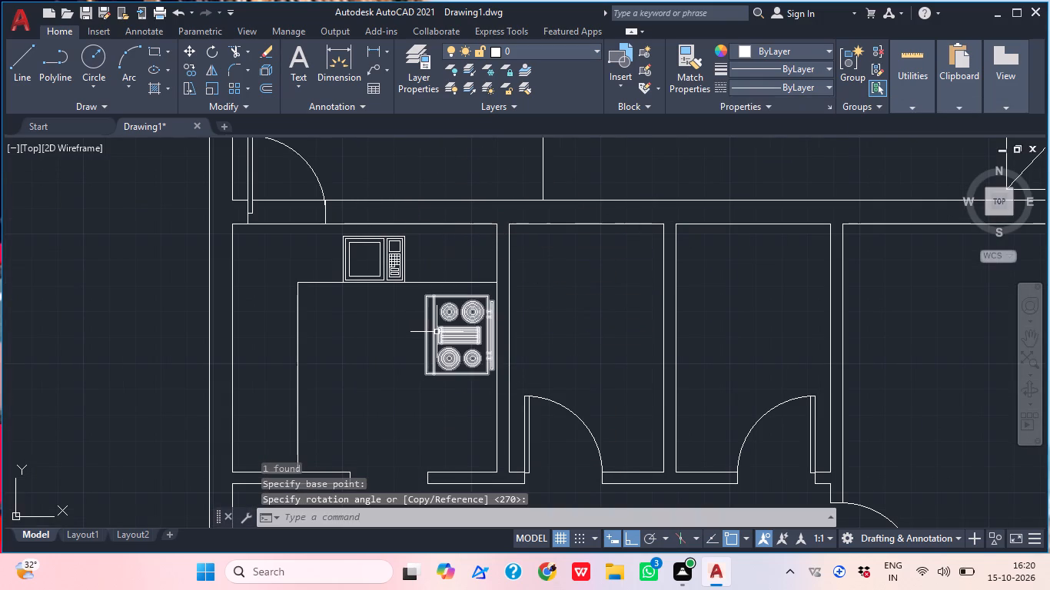
# Move the rotated Range-Oven block onto the left leg of the L-shaped counter, beside the room's left wall.
pyautogui.click(437, 332)
pyautogui.press('m')
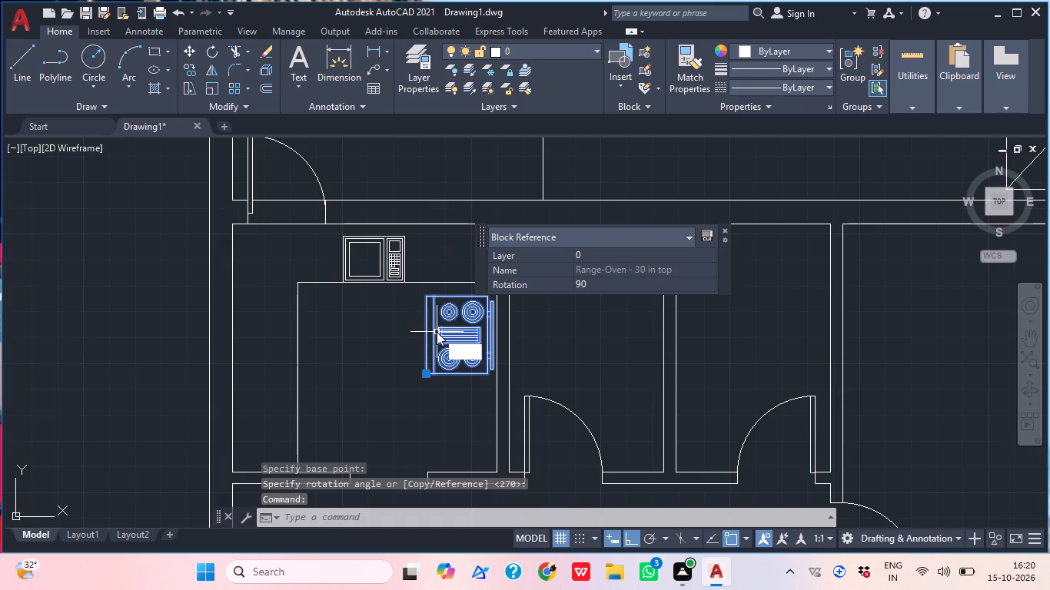
pyautogui.press('space')
pyautogui.click(440, 337)
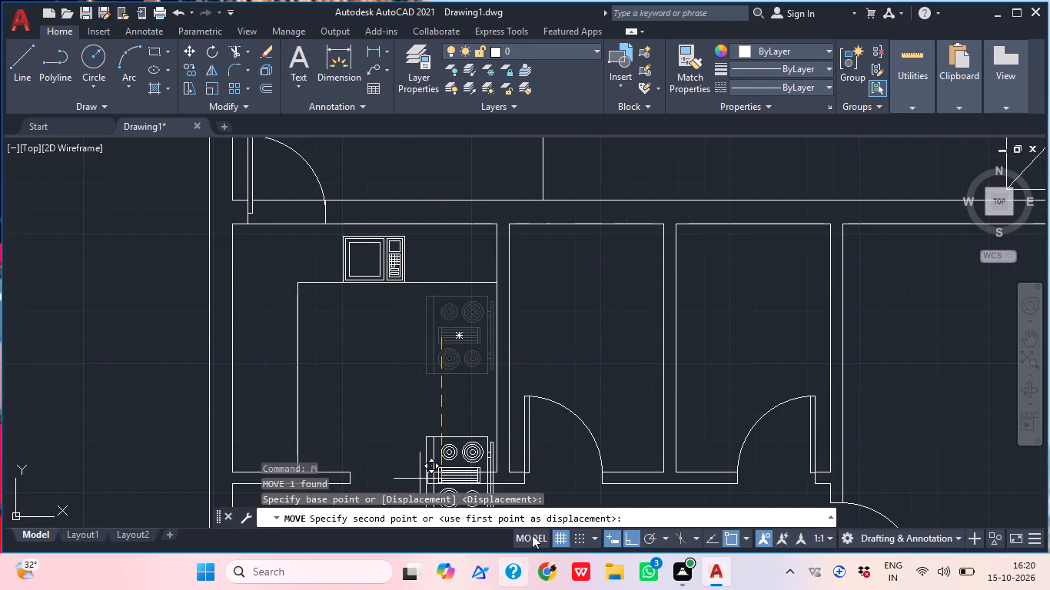
pyautogui.click(626, 532)
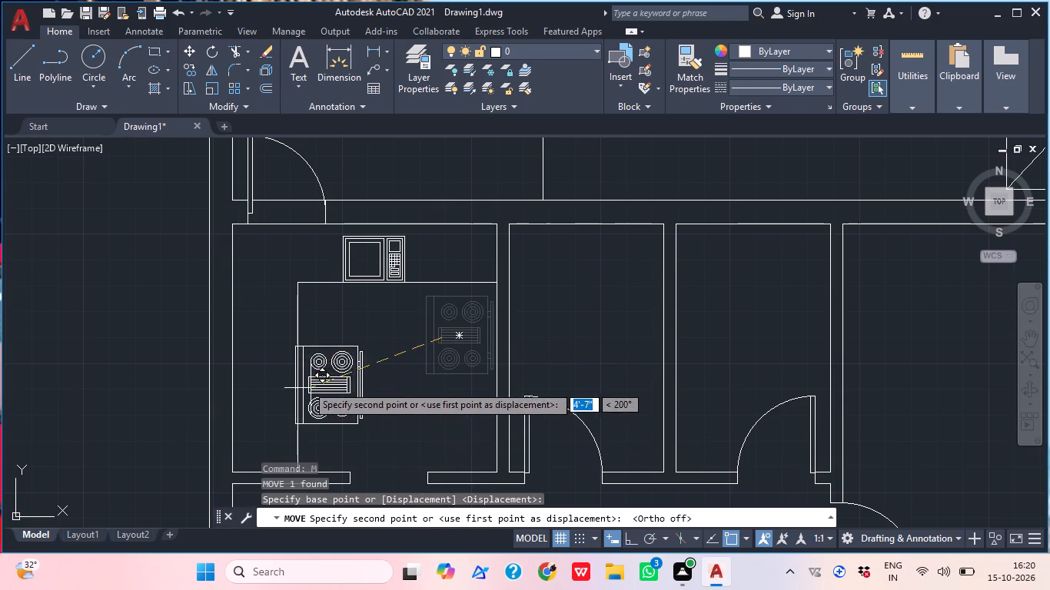
pyautogui.scroll(1, 274, 366)
pyautogui.moveTo(222, 397); pyautogui.dragTo(257, 351, button='middle')
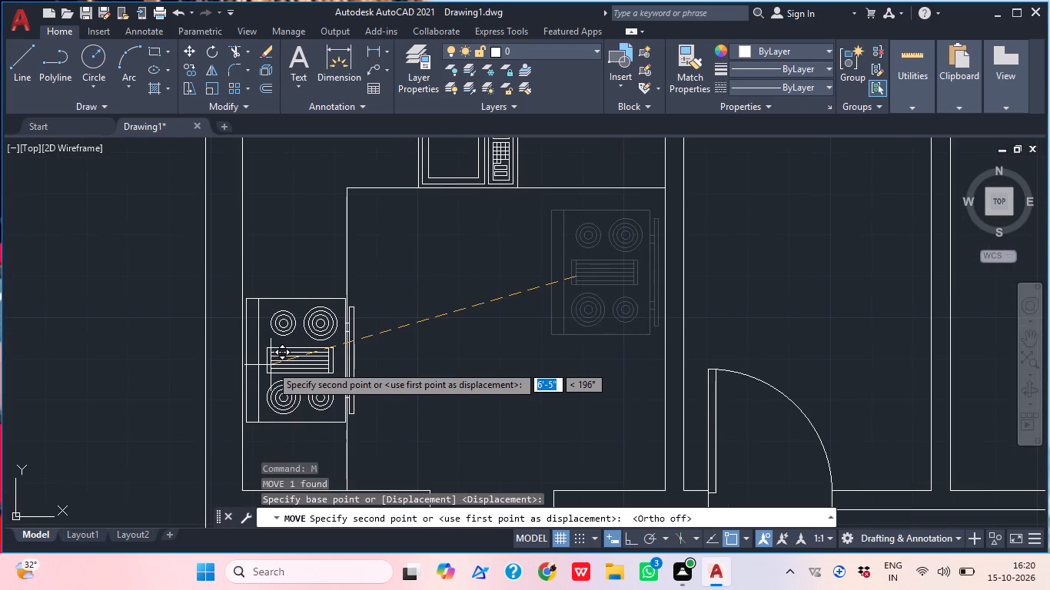
pyautogui.click(271, 365)
# Insert the Toilet - top block against the upper wall of the small room just right of the kitchen, near mid-wall.
pyautogui.scroll(-2, 334, 343)
pyautogui.moveTo(407, 375); pyautogui.dragTo(382, 374, button='middle')
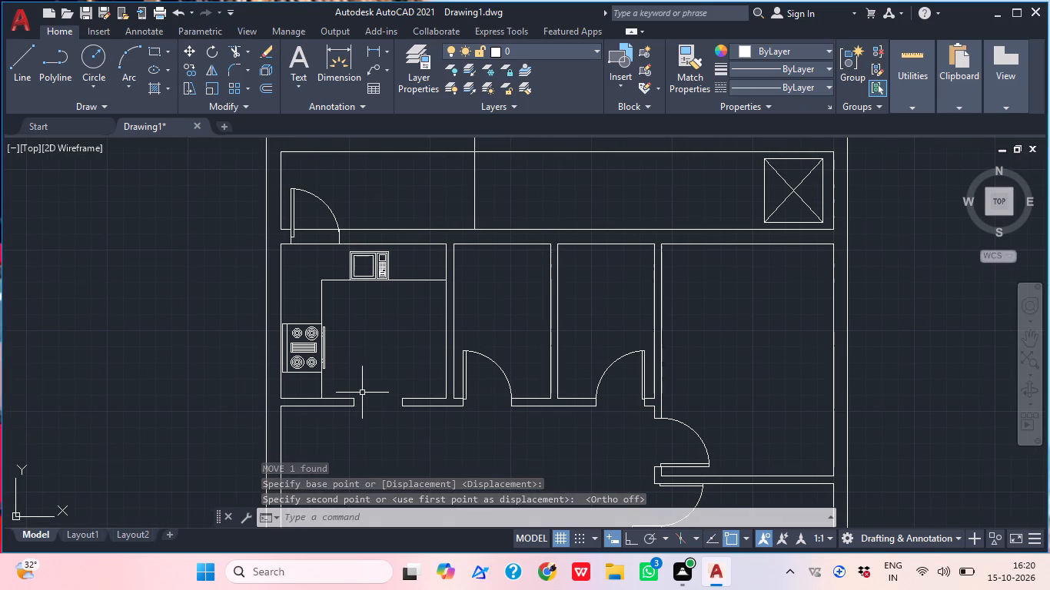
pyautogui.moveTo(470, 380); pyautogui.dragTo(417, 396, button='middle')
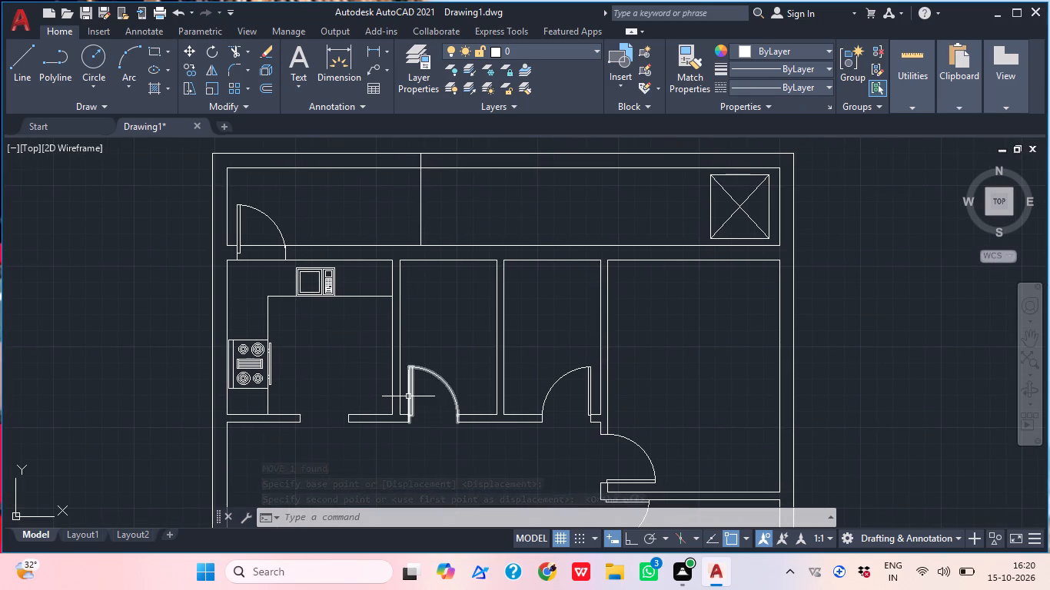
pyautogui.write('im')
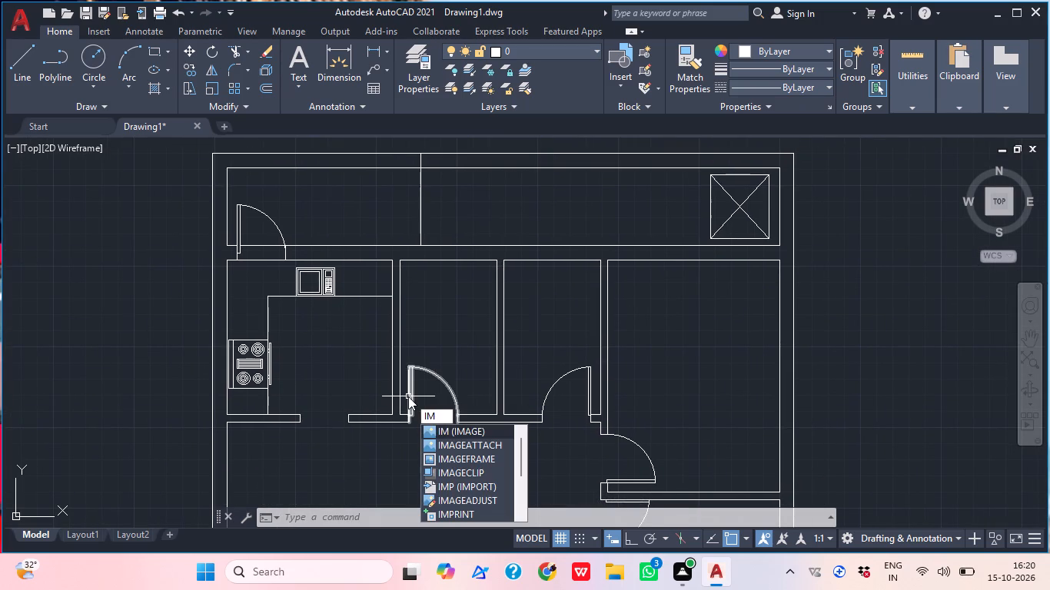
pyautogui.press('Escape')
pyautogui.write('i')
pyautogui.press('space')
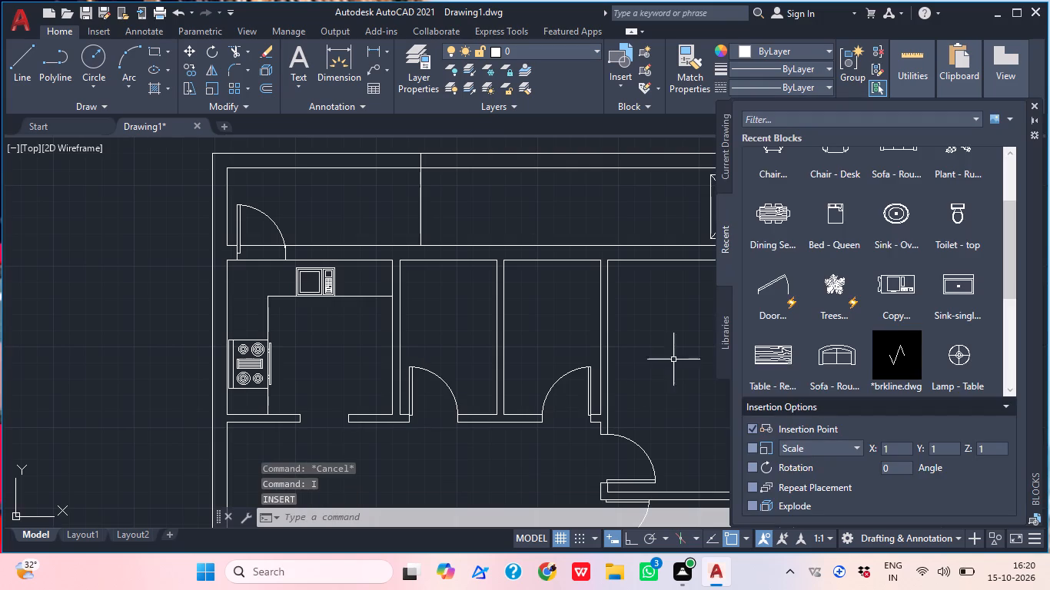
pyautogui.moveTo(970, 224); pyautogui.dragTo(456, 274)
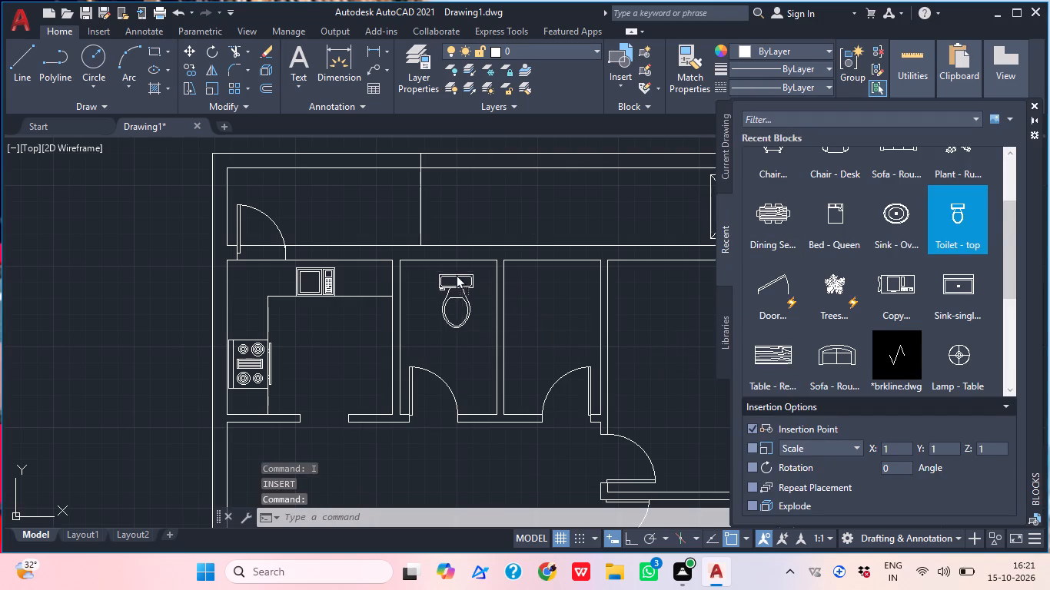
pyautogui.moveTo(456, 274); pyautogui.dragTo(449, 265)
pyautogui.moveTo(449, 265); pyautogui.dragTo(449, 266)
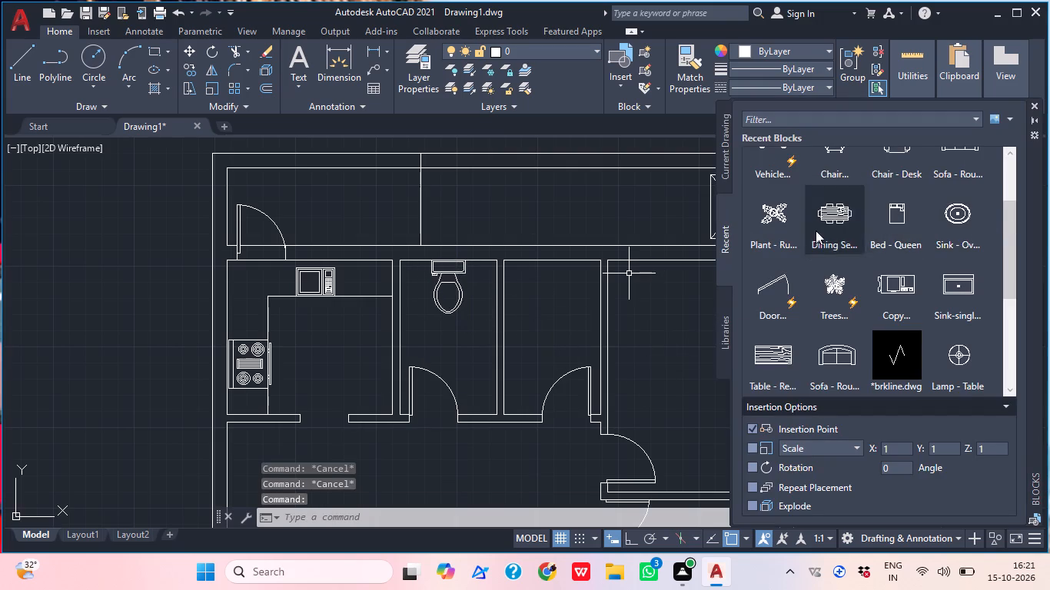
# Insert a second Toilet - top block against the upper wall of the neighbouring small room on the right.
pyautogui.scroll(3, 887, 160)
pyautogui.moveTo(766, 166); pyautogui.dragTo(556, 269)
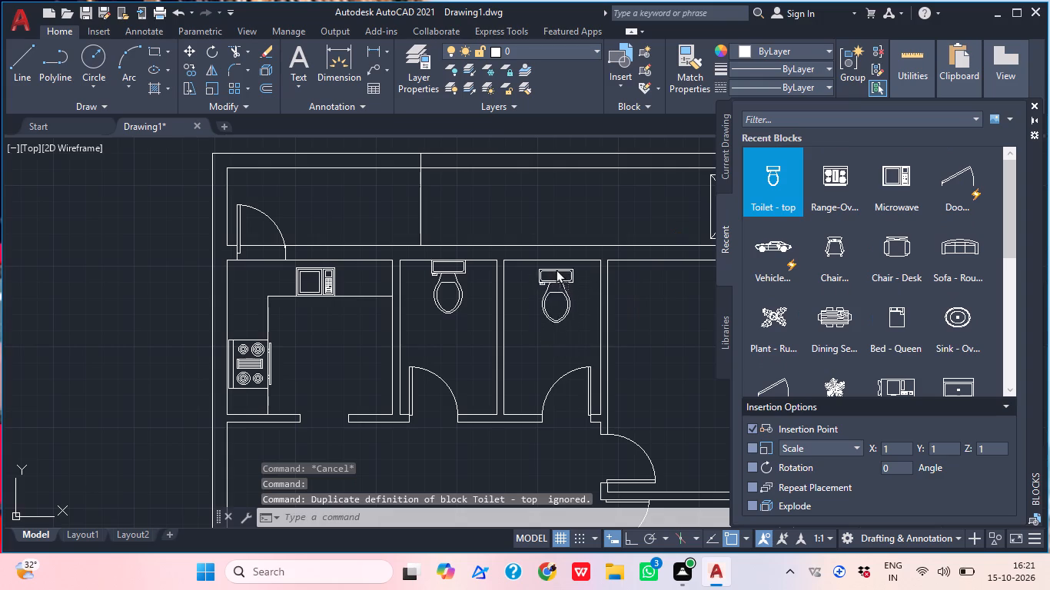
pyautogui.moveTo(556, 269); pyautogui.dragTo(552, 267)
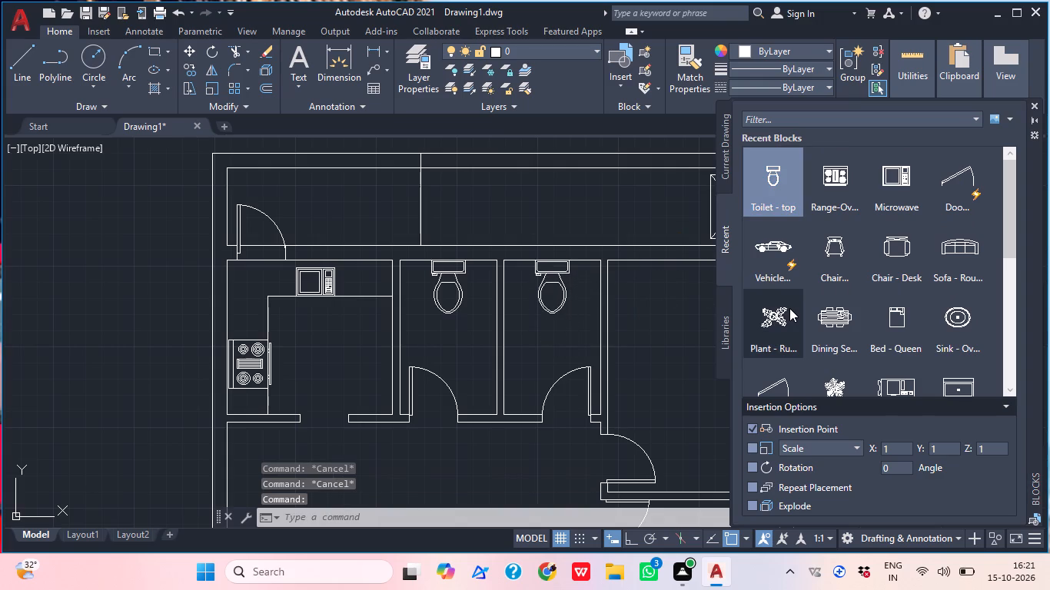
# Insert the 30 in top-view Sink-single block below the toilet in the right small room.
pyautogui.scroll(2, 875, 231)
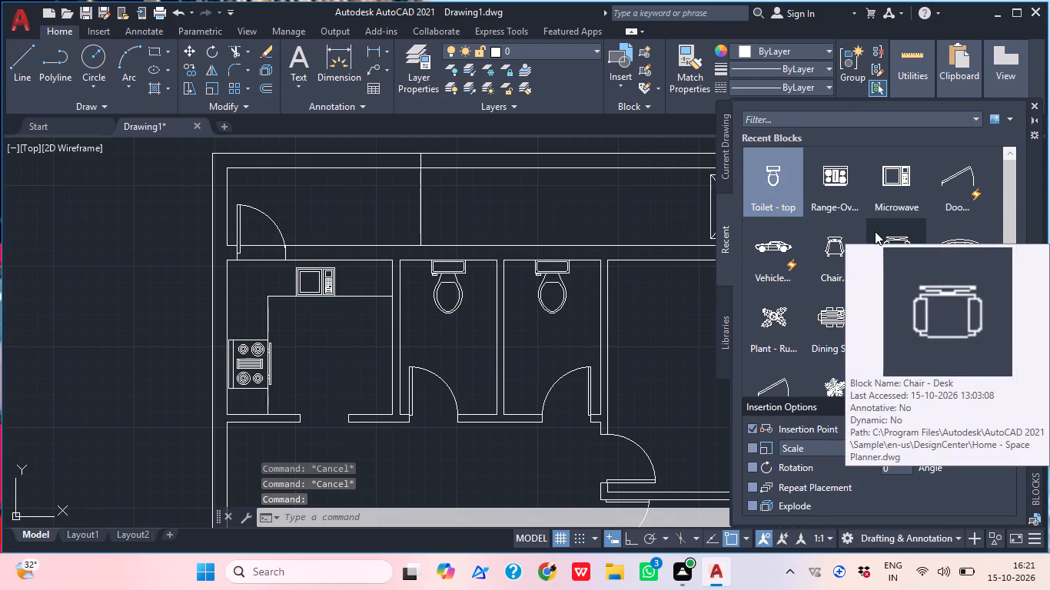
pyautogui.scroll(-2, 875, 231)
pyautogui.scroll(3, 810, 282)
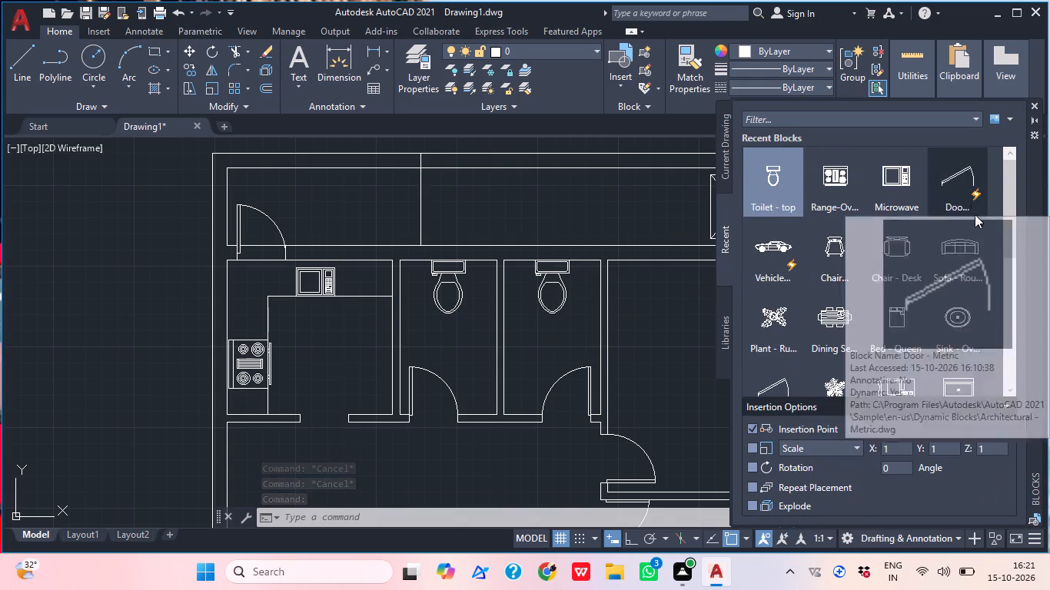
pyautogui.scroll(-2, 876, 339)
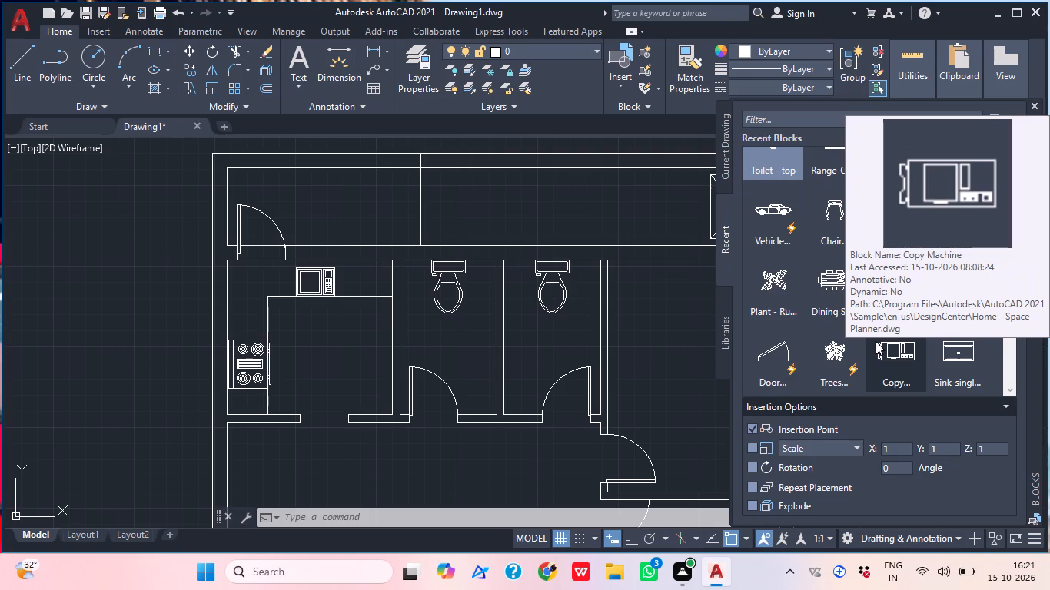
pyautogui.moveTo(946, 338); pyautogui.dragTo(491, 362)
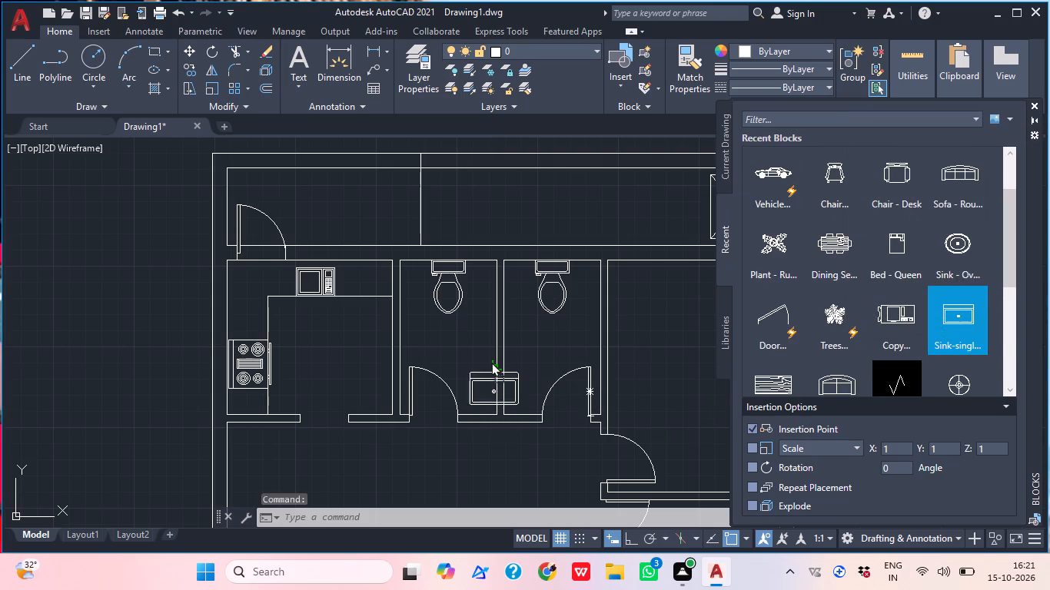
pyautogui.moveTo(491, 362); pyautogui.dragTo(533, 340)
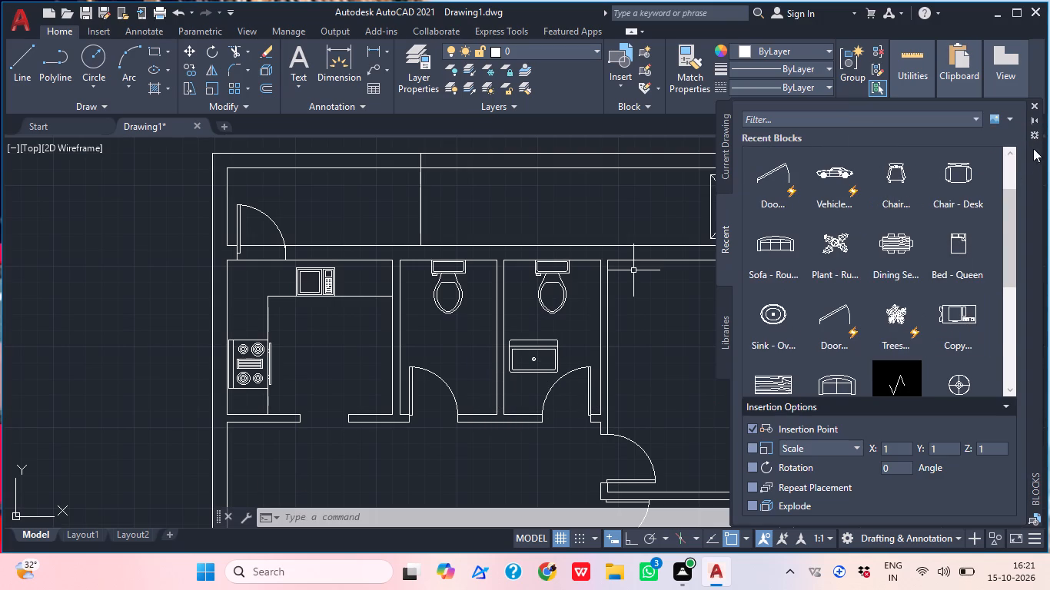
pyautogui.click(1034, 101)
# Rotate the sink in the right small room by 90 degrees so its back faces the partition between the toilets.
pyautogui.scroll(2, 518, 384)
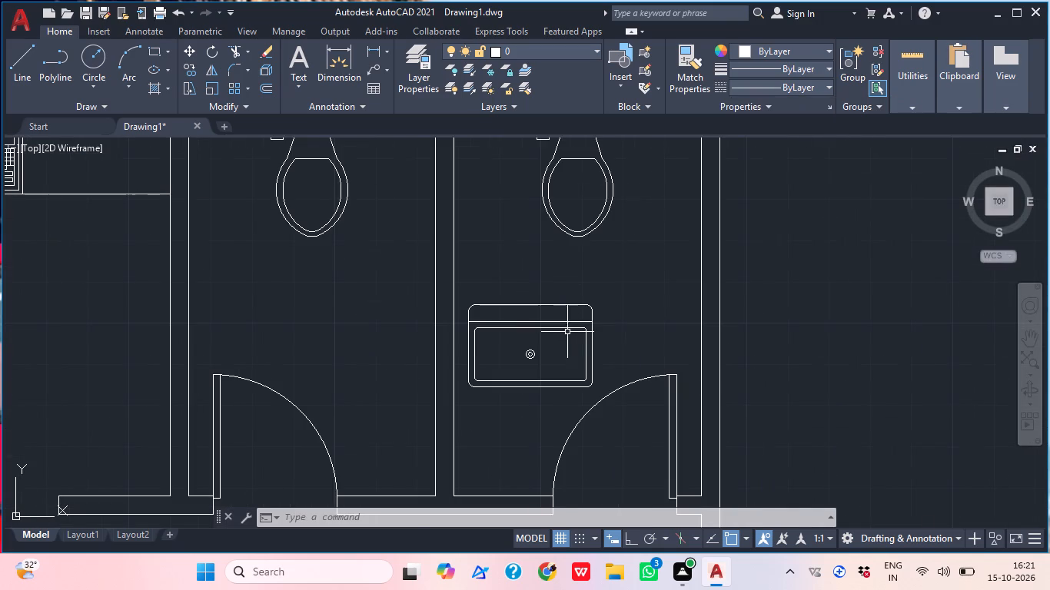
pyautogui.click(611, 342)
pyautogui.click(580, 320)
pyautogui.press('r')
pyautogui.write('o')
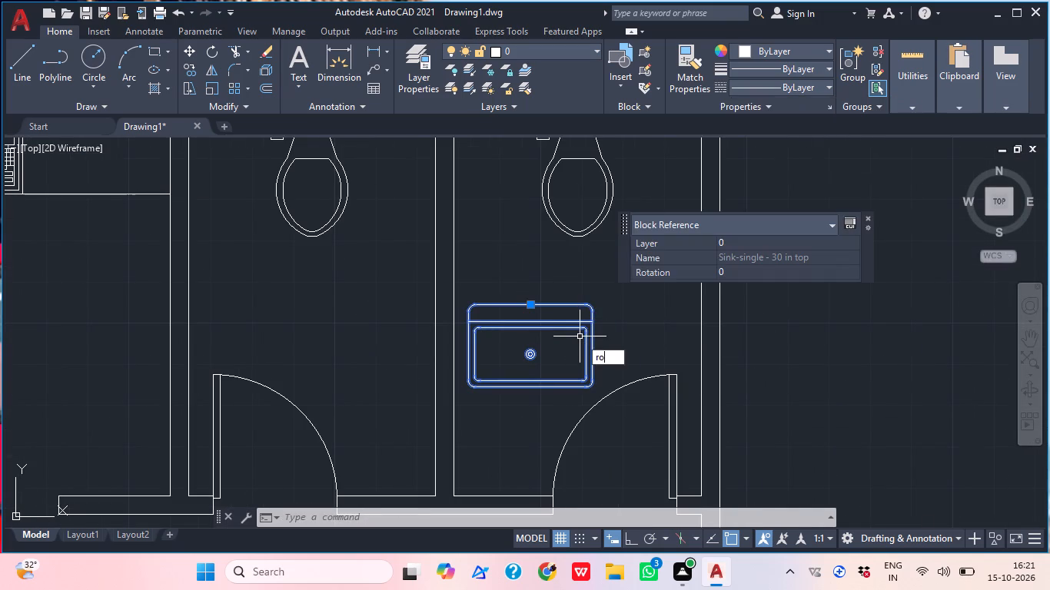
pyautogui.press('space')
pyautogui.click(540, 308)
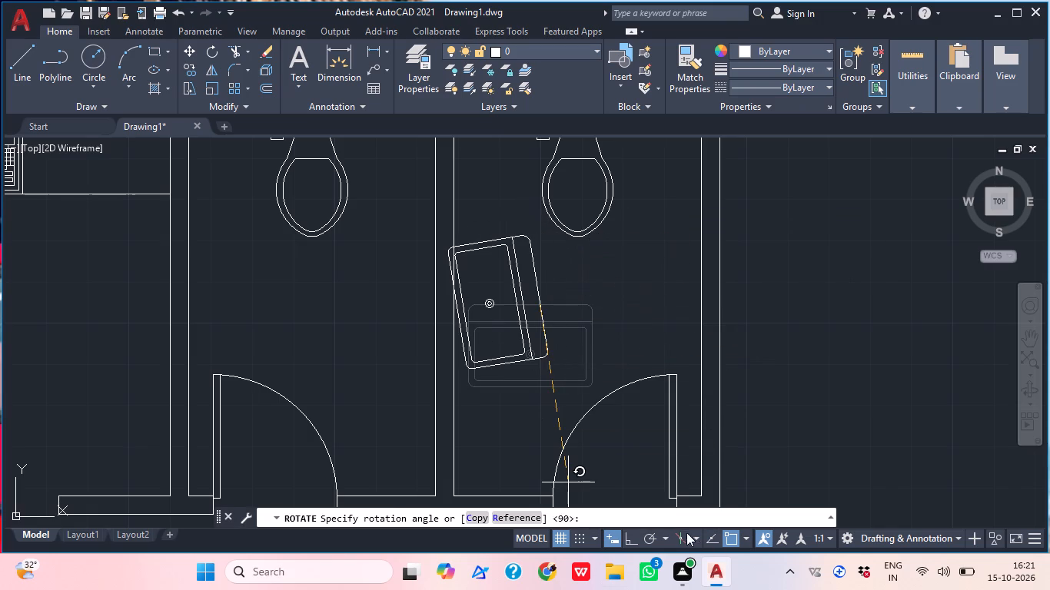
pyautogui.click(629, 539)
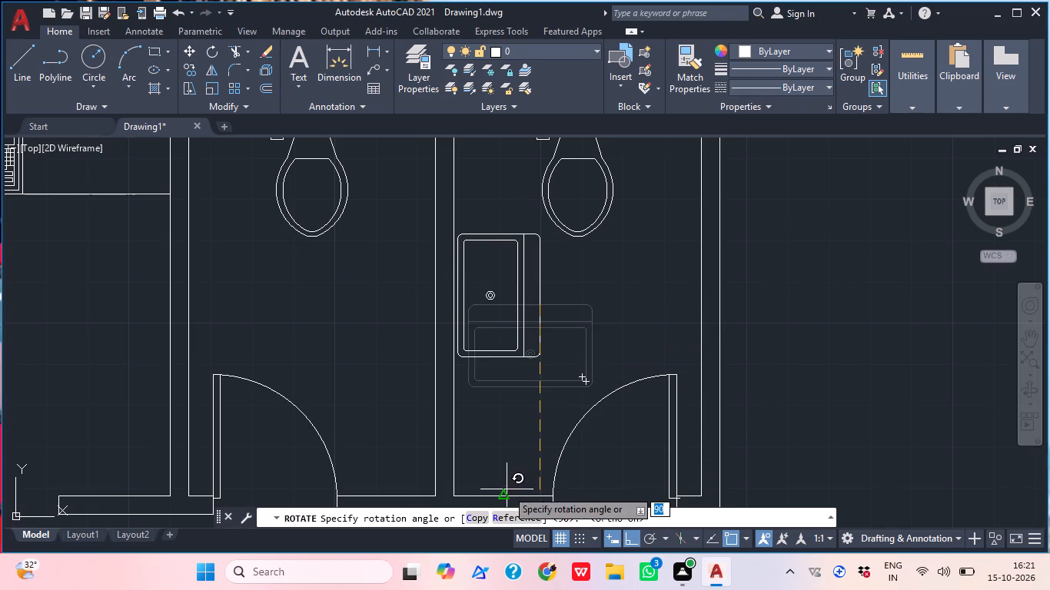
pyautogui.moveTo(552, 251); pyautogui.dragTo(537, 396, button='middle')
pyautogui.click(493, 356)
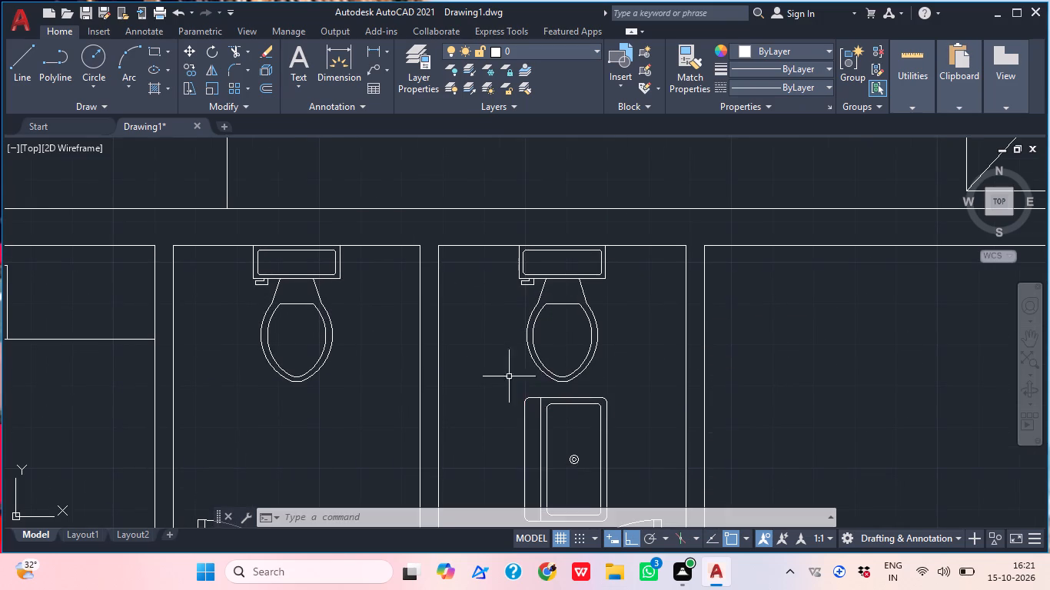
# Move the rotated sink against the left wall of the right small room, above the bottom-left corner.
pyautogui.moveTo(554, 409); pyautogui.dragTo(622, 305, button='middle')
pyautogui.click(610, 399)
pyautogui.write('m')
pyautogui.press('space')
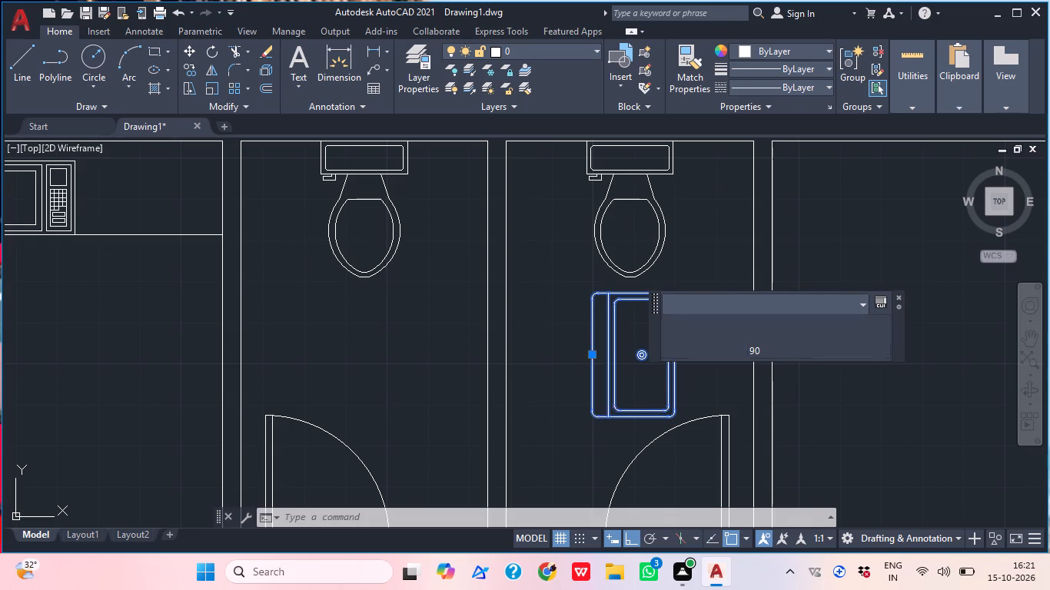
pyautogui.click(590, 357)
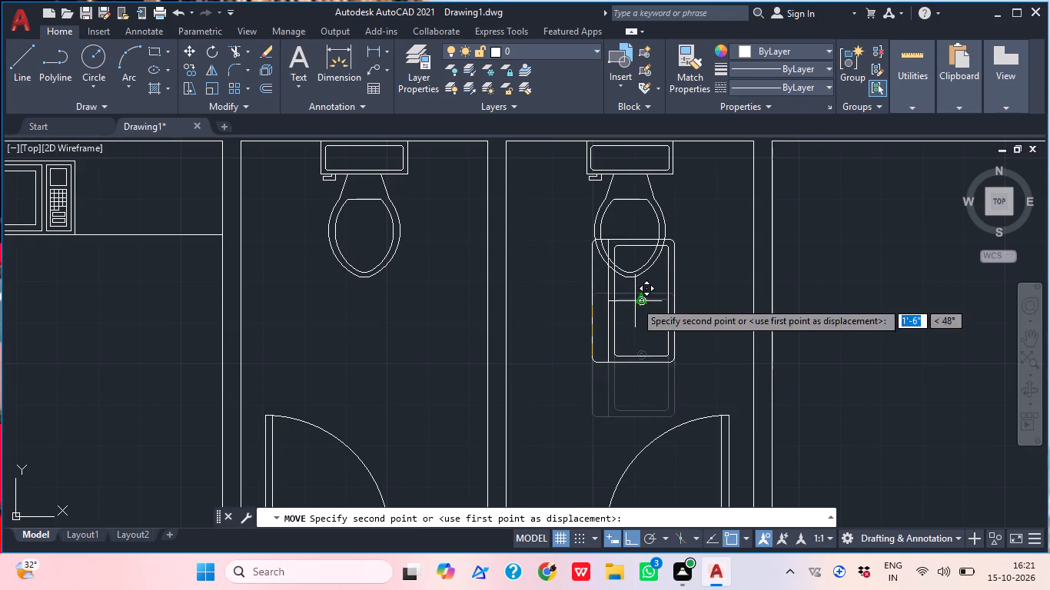
pyautogui.moveTo(631, 310); pyautogui.dragTo(706, 193, button='middle')
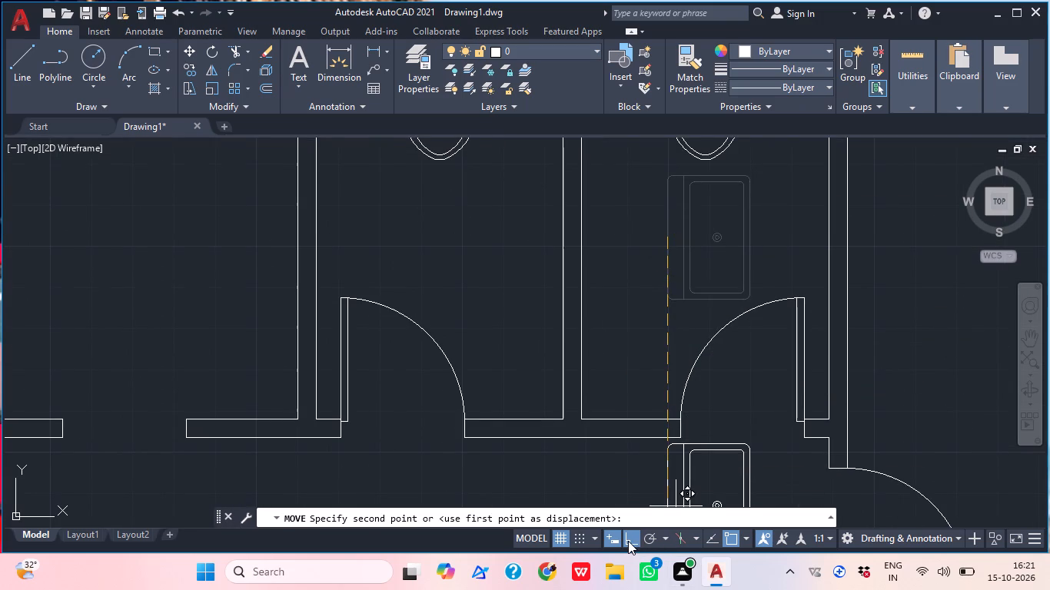
pyautogui.click(628, 541)
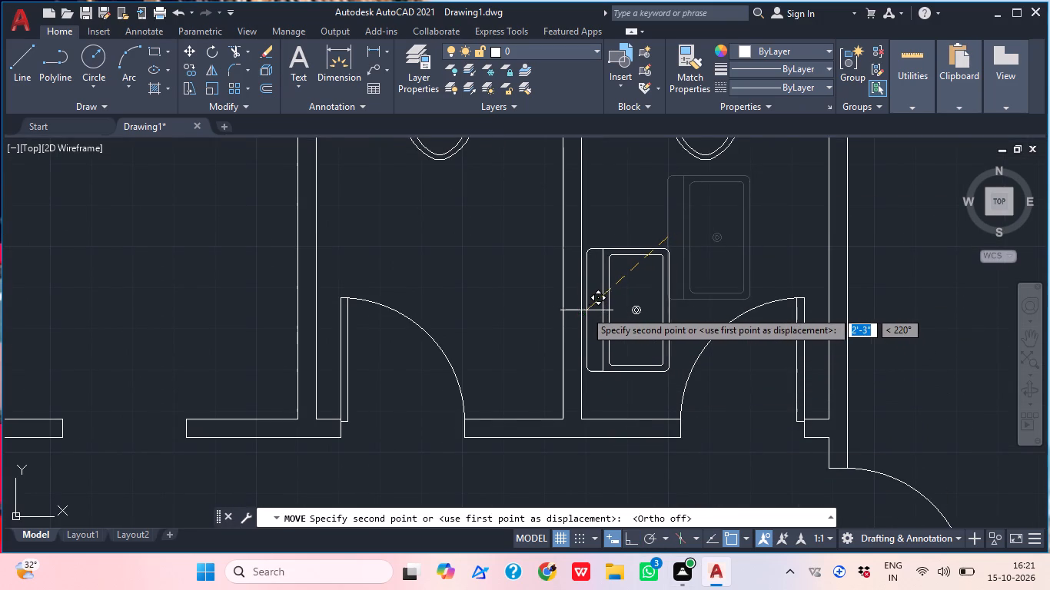
pyautogui.click(580, 310)
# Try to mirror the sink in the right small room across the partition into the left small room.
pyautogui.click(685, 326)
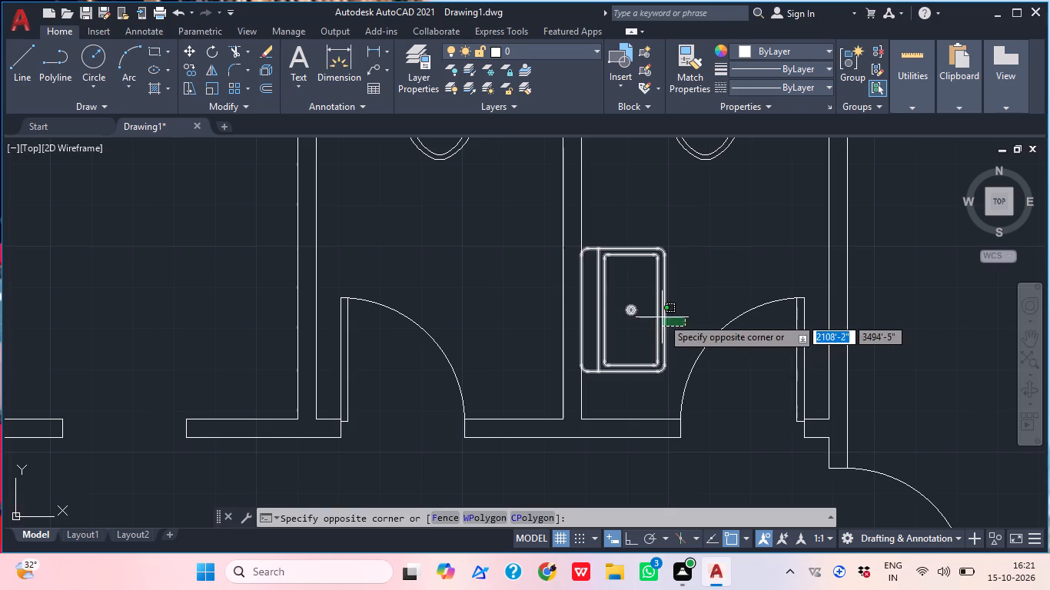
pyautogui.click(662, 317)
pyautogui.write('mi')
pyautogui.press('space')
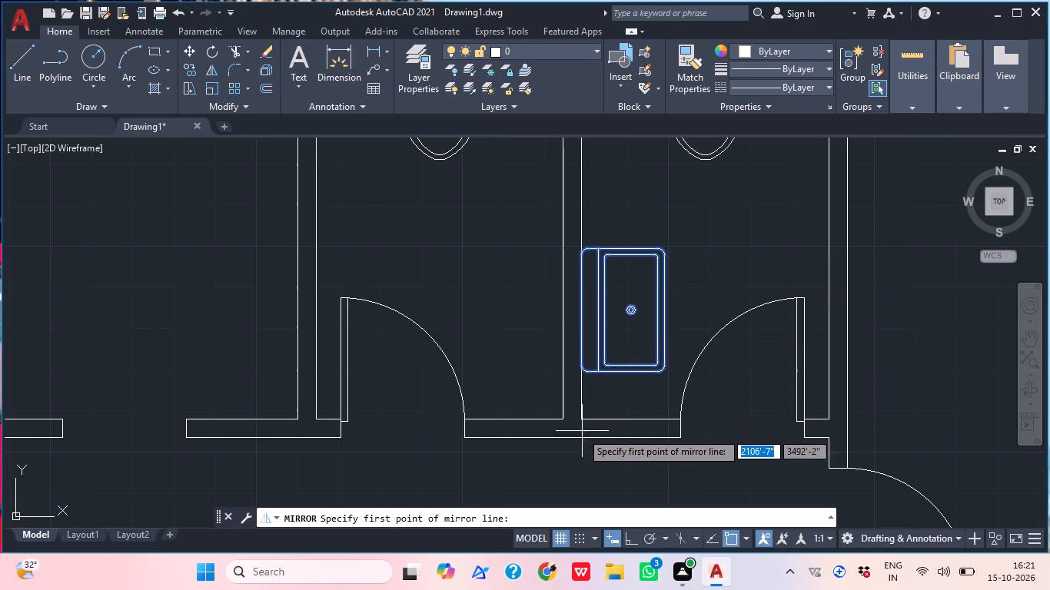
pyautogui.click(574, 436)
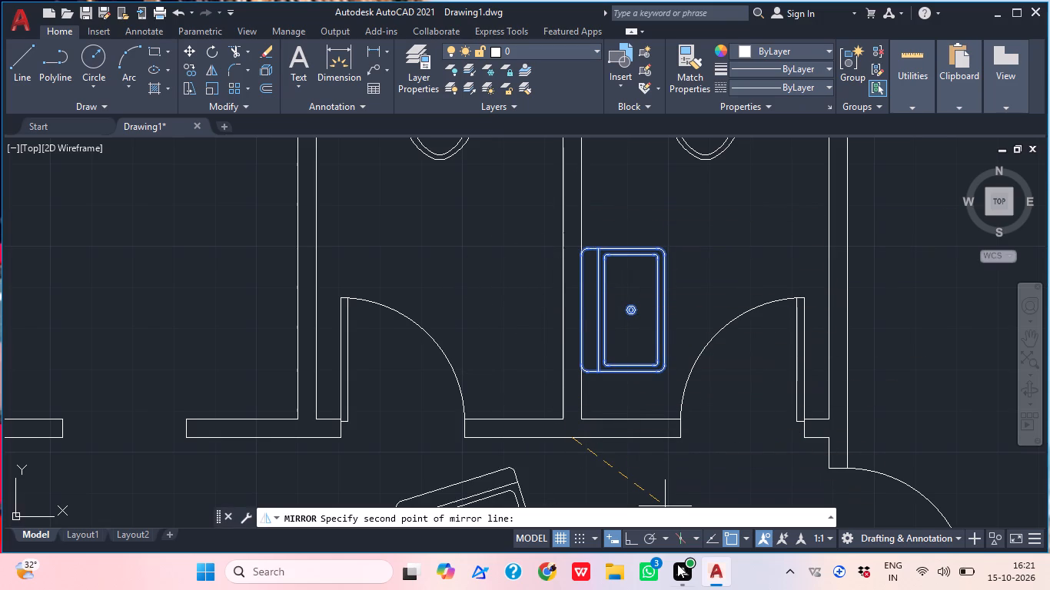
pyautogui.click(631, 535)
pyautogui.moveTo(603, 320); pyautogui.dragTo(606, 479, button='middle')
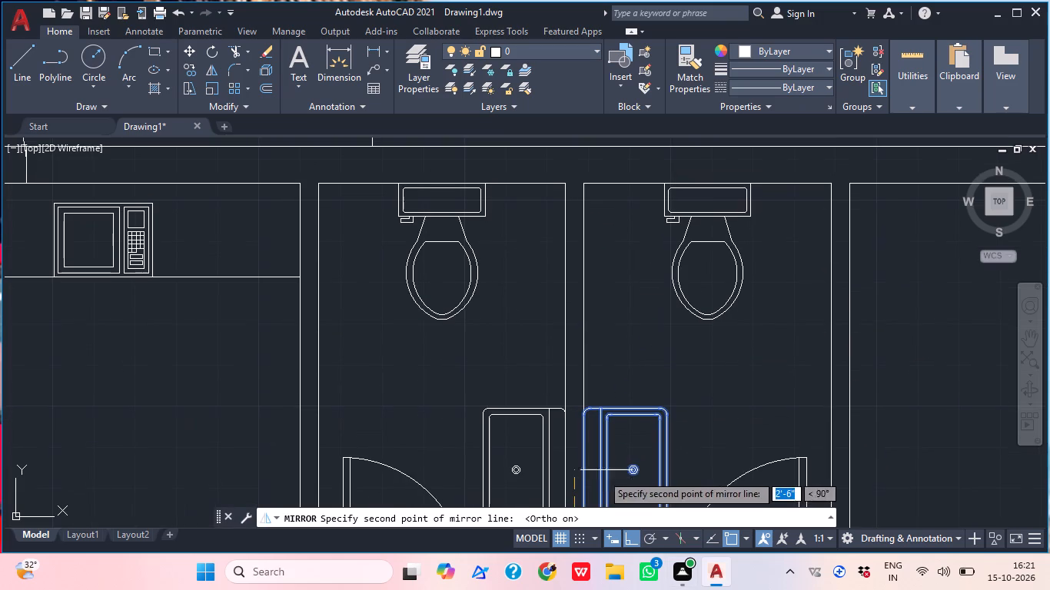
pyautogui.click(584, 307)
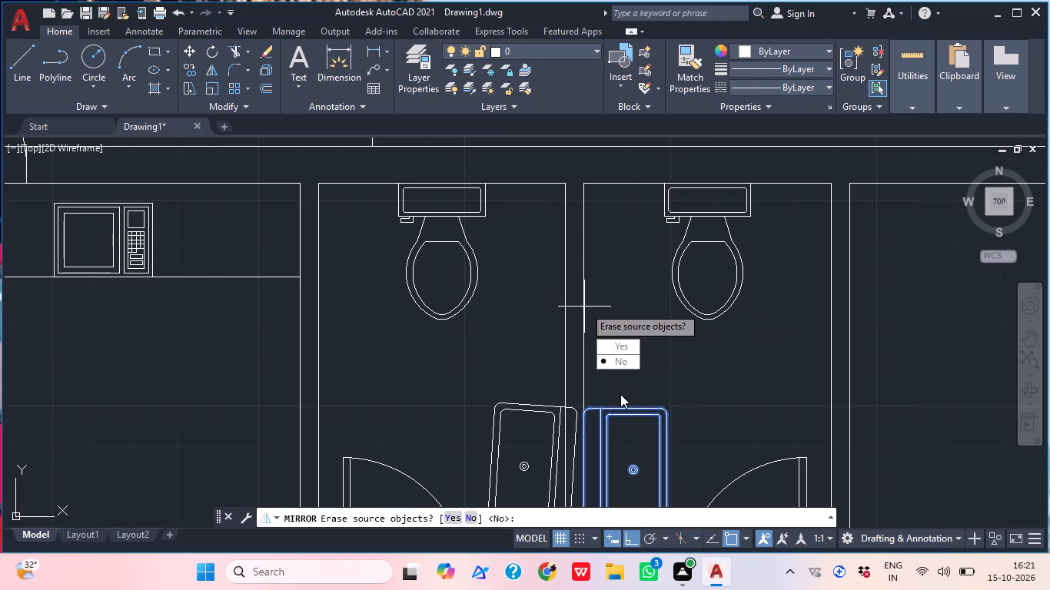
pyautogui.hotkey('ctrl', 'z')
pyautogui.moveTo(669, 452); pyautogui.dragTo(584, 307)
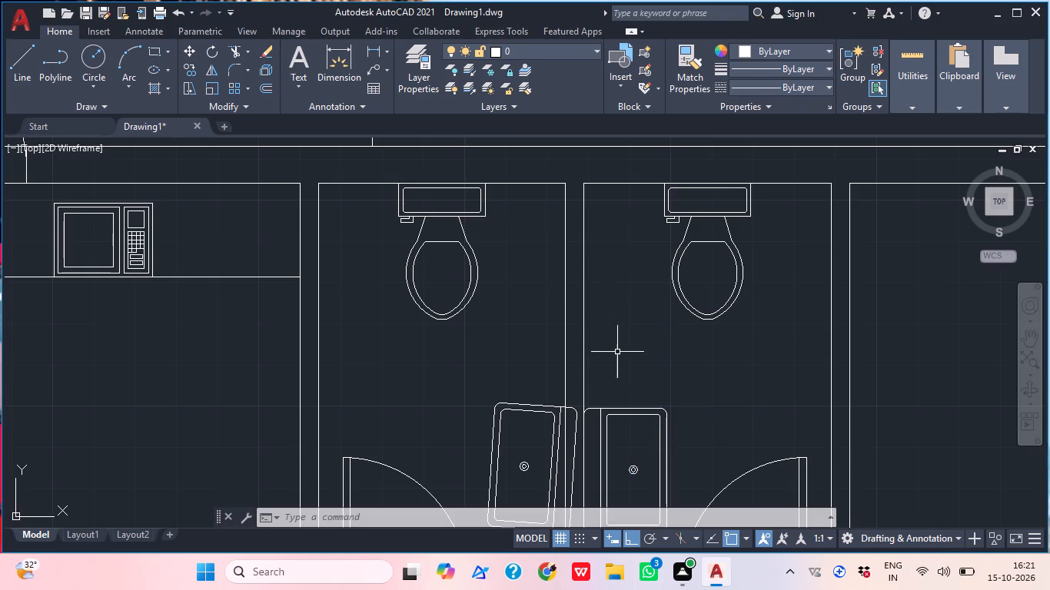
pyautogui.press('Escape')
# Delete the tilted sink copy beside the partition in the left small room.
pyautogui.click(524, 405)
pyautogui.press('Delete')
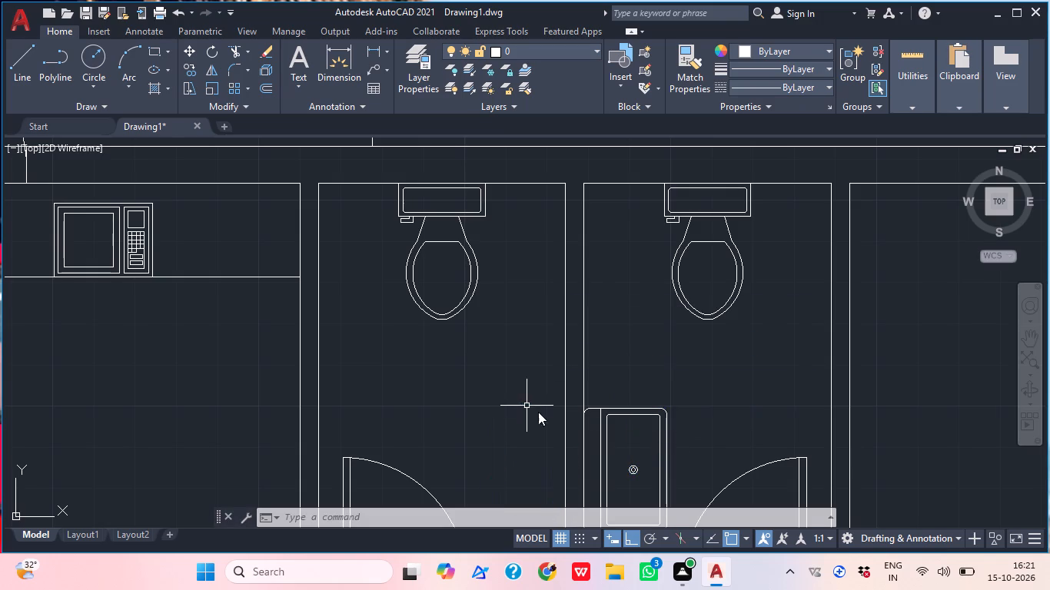
# Mirror the sink into the left small room about a vertical line through the partition's middle, keeping the original.
pyautogui.moveTo(631, 406); pyautogui.dragTo(636, 334, button='middle')
pyautogui.click(680, 373)
pyautogui.click(640, 344)
pyautogui.press('m')
pyautogui.press('i')
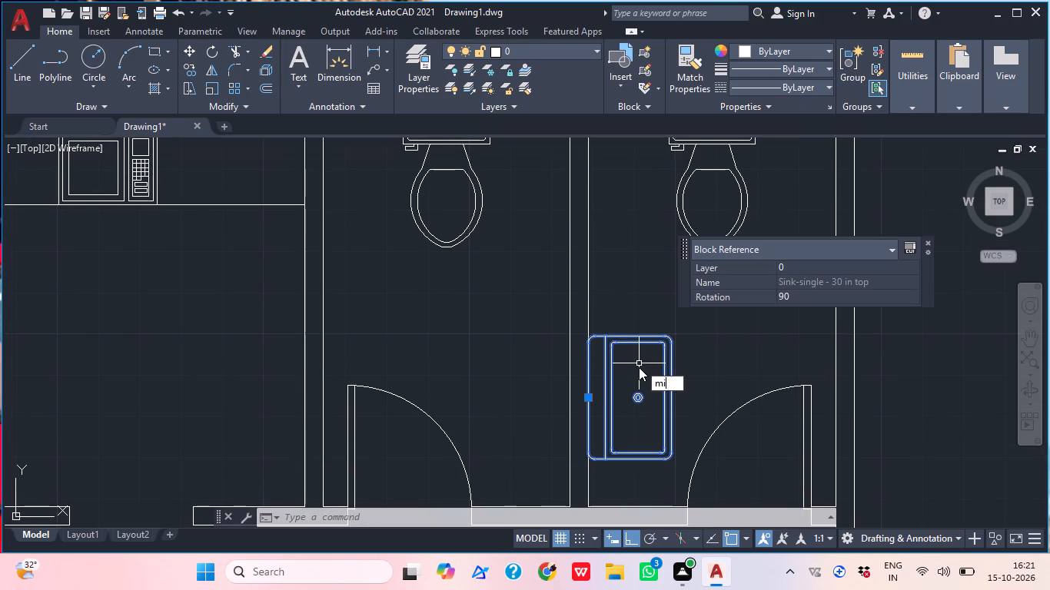
pyautogui.press('space')
pyautogui.moveTo(596, 436); pyautogui.dragTo(593, 333, button='middle')
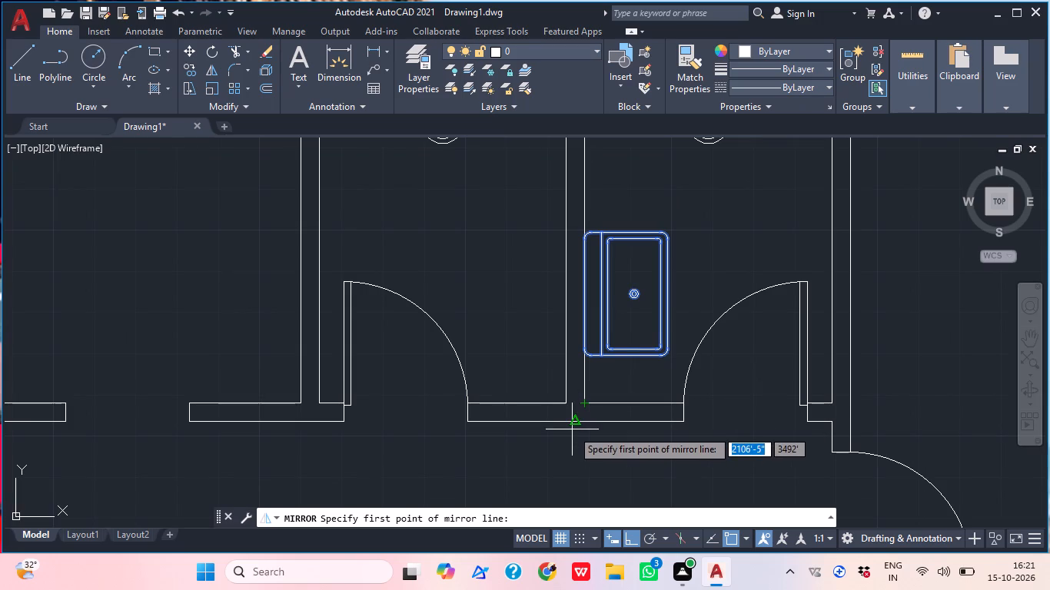
pyautogui.click(573, 422)
pyautogui.moveTo(556, 381); pyautogui.dragTo(543, 436, button='middle')
pyautogui.scroll(-1, 555, 384)
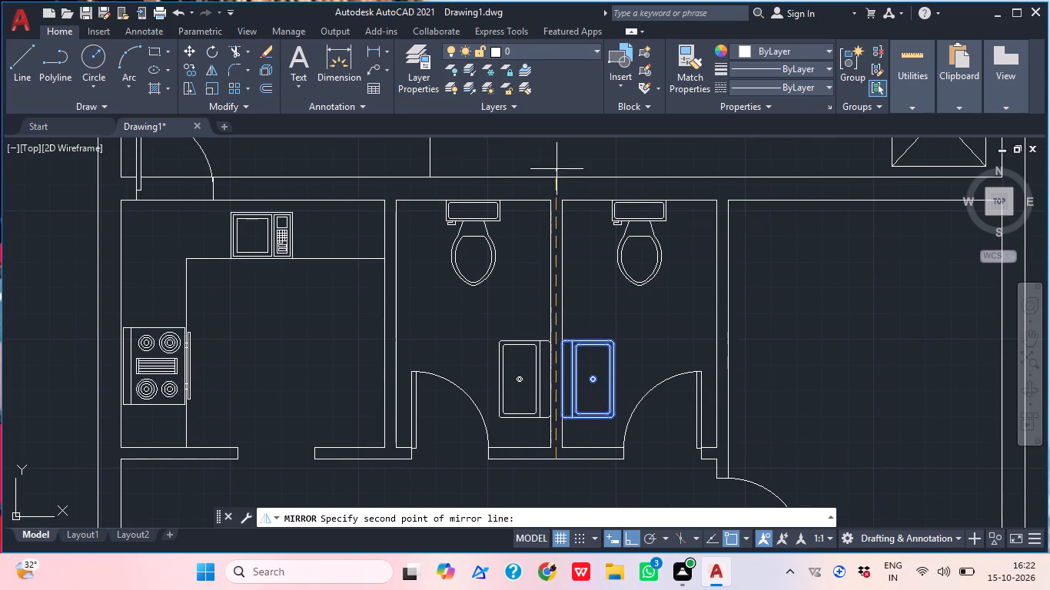
pyautogui.click(553, 163)
pyautogui.moveTo(577, 221); pyautogui.dragTo(565, 201)
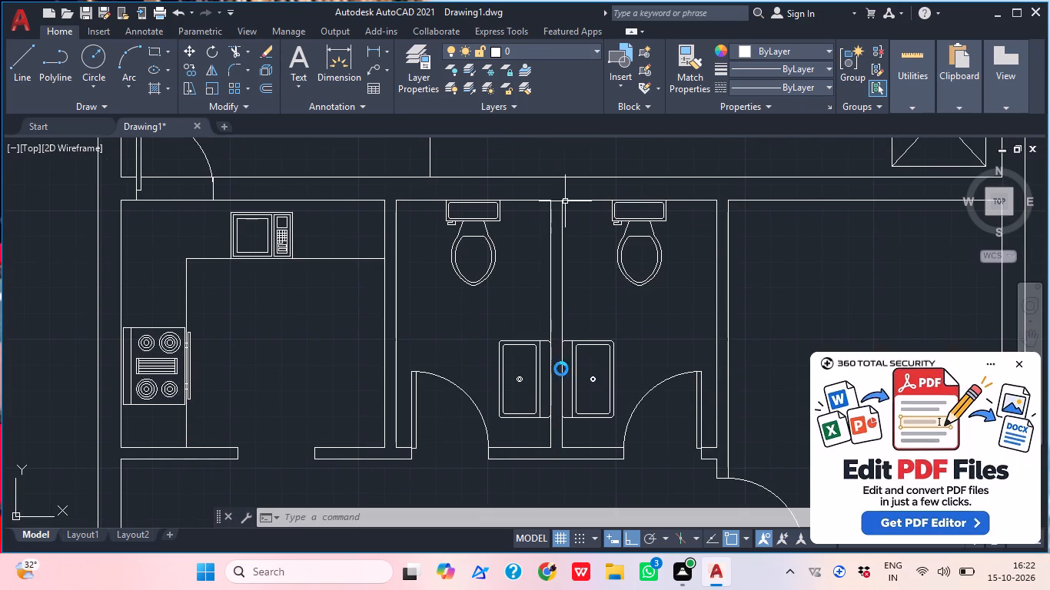
# Draw a rectangle about 1'-9" wide and 1'-7" deep against the underside of the right toilet room's lower wall.
pyautogui.moveTo(580, 402); pyautogui.dragTo(608, 403, button='middle')
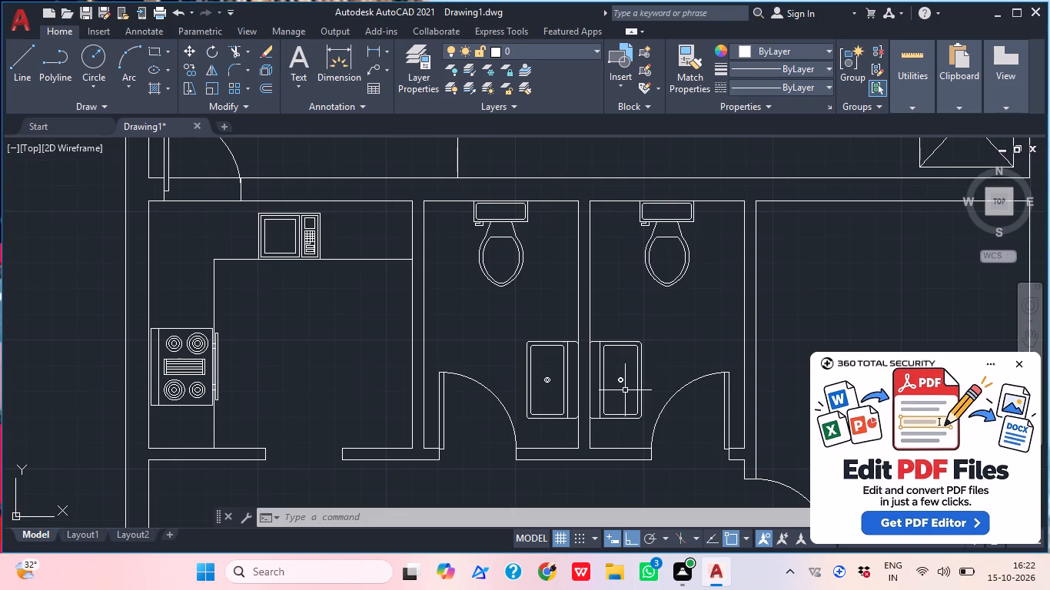
pyautogui.scroll(1, 607, 386)
pyautogui.moveTo(602, 477); pyautogui.dragTo(553, 276, button='middle')
pyautogui.moveTo(590, 354); pyautogui.dragTo(592, 370, button='middle')
pyautogui.write('rec')
pyautogui.press('space')
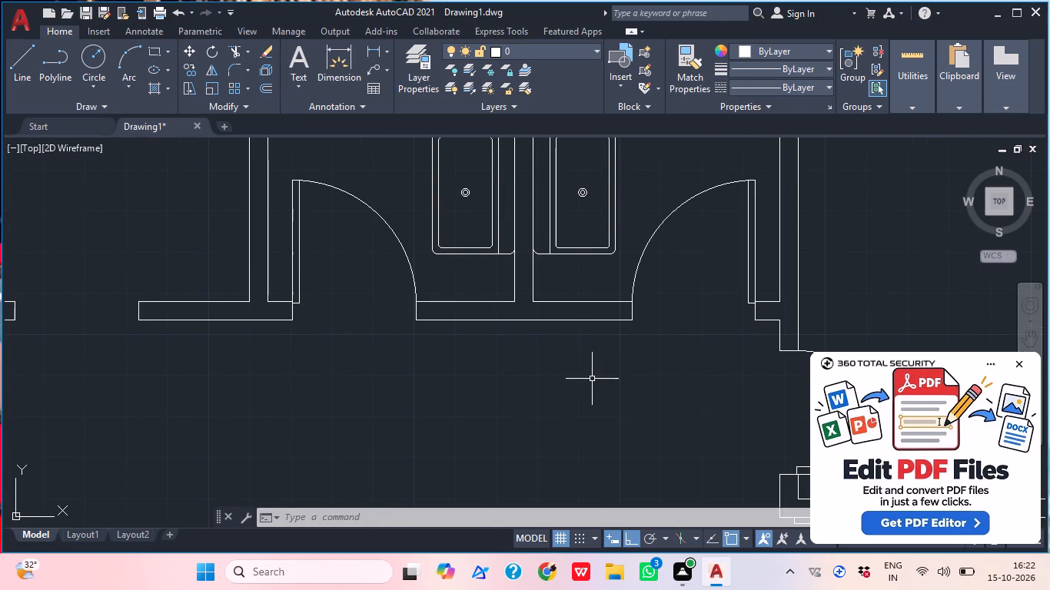
pyautogui.click(539, 318)
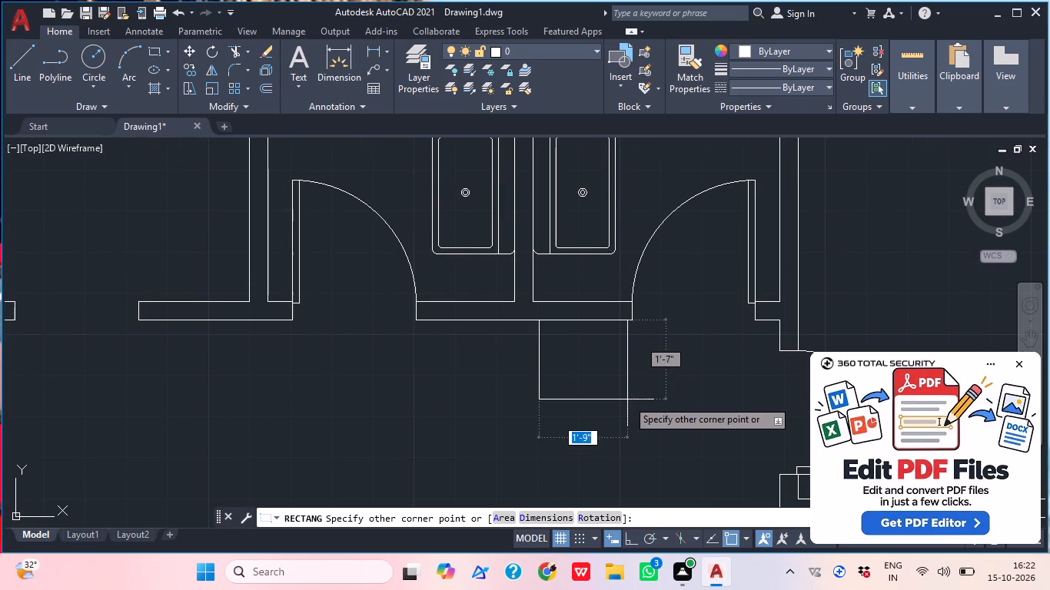
pyautogui.click(627, 399)
# Draw a second rectangle about 1'-10" by 2' over the first, starting from its upper-left corner at the wall.
pyautogui.moveTo(626, 443); pyautogui.dragTo(610, 443, button='middle')
pyautogui.write('rec')
pyautogui.press('space')
pyautogui.scroll(1, 568, 434)
pyautogui.scroll(1, 499, 356)
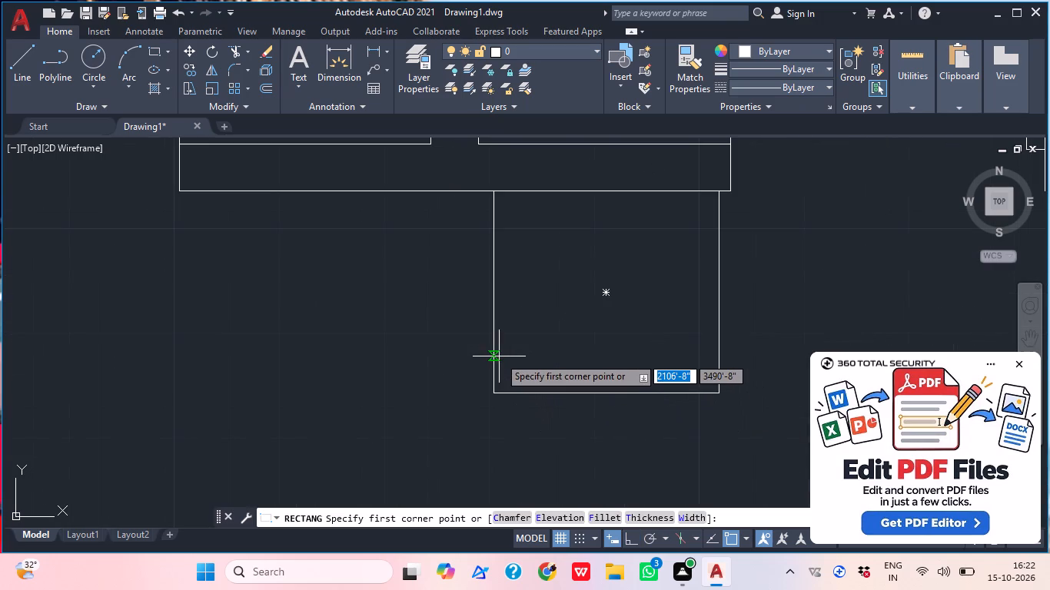
pyautogui.click(487, 191)
pyautogui.scroll(-1, 514, 442)
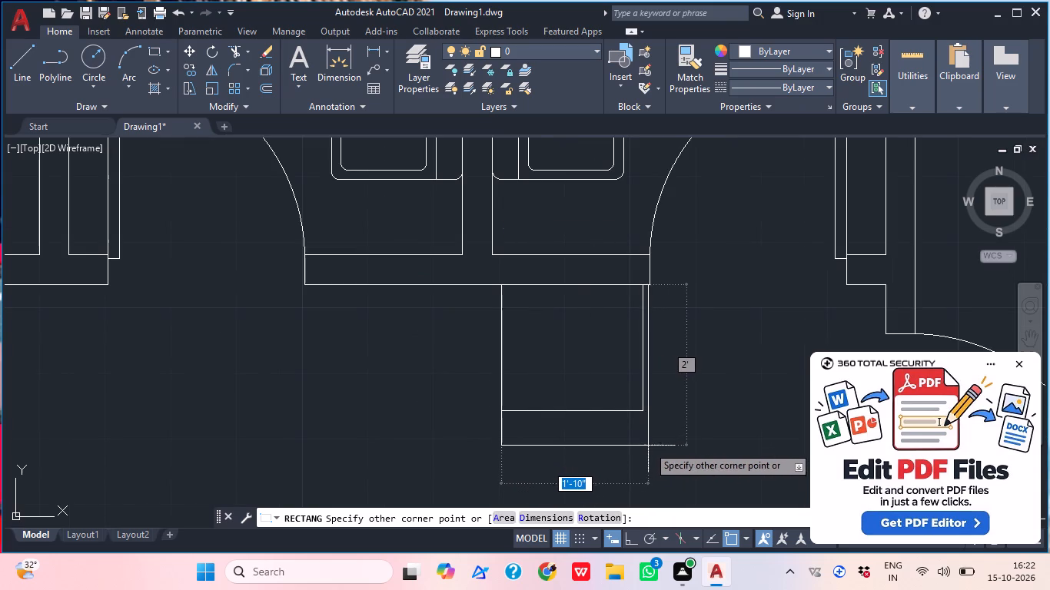
pyautogui.scroll(2, 644, 446)
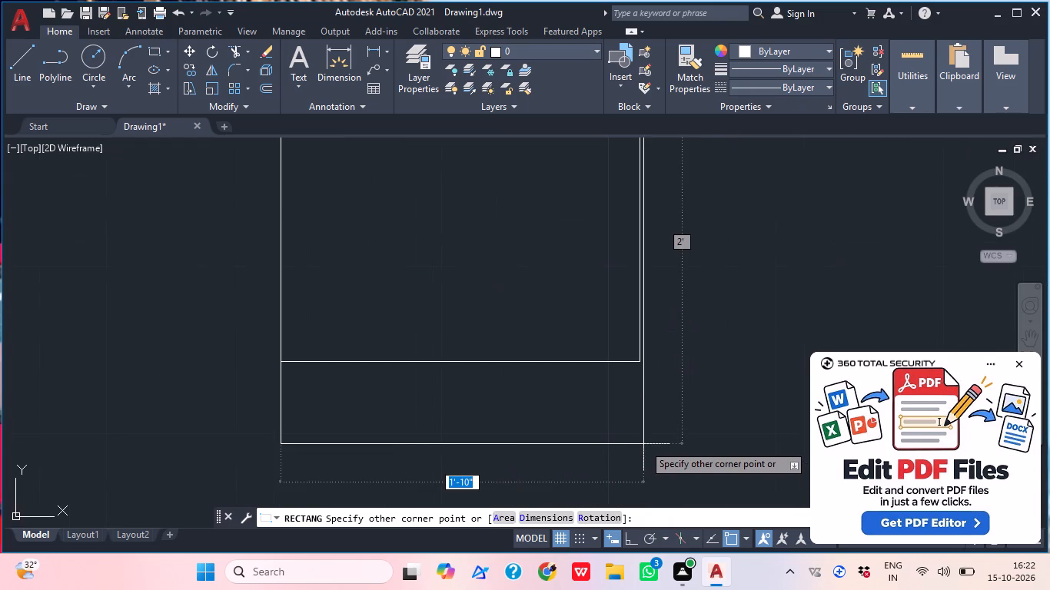
pyautogui.click(643, 438)
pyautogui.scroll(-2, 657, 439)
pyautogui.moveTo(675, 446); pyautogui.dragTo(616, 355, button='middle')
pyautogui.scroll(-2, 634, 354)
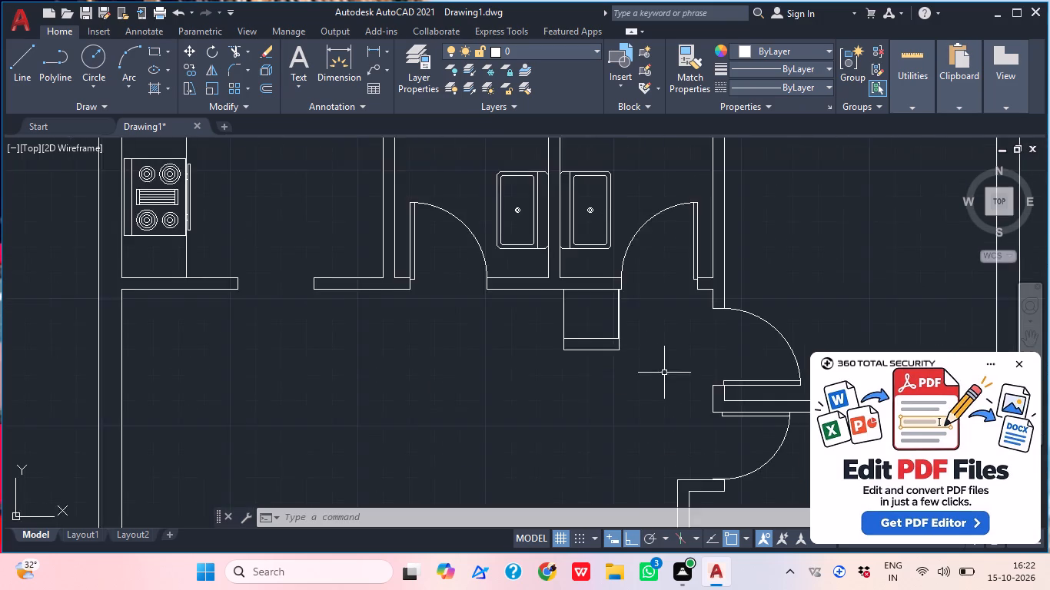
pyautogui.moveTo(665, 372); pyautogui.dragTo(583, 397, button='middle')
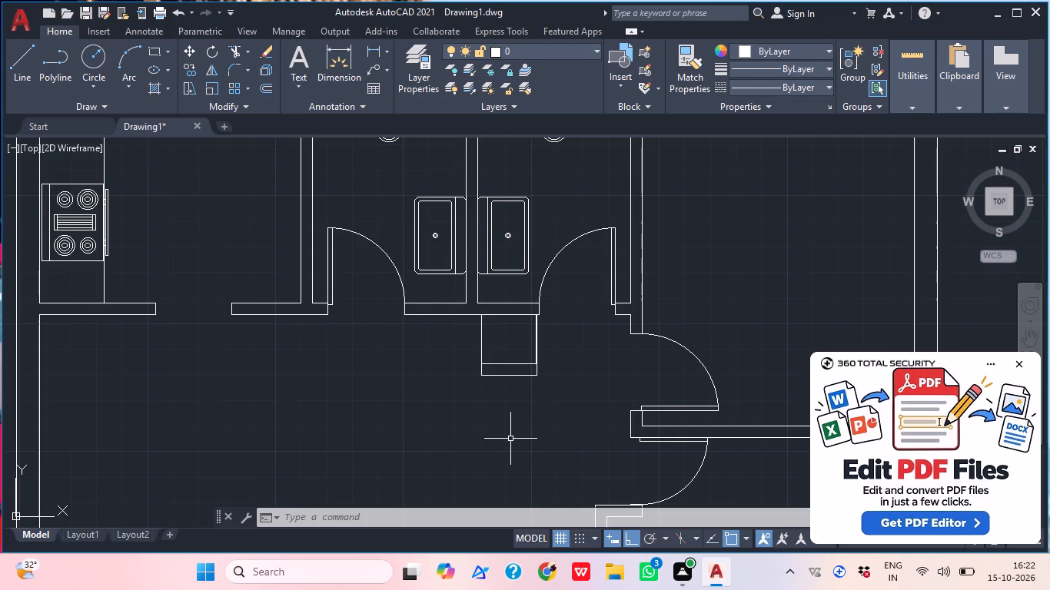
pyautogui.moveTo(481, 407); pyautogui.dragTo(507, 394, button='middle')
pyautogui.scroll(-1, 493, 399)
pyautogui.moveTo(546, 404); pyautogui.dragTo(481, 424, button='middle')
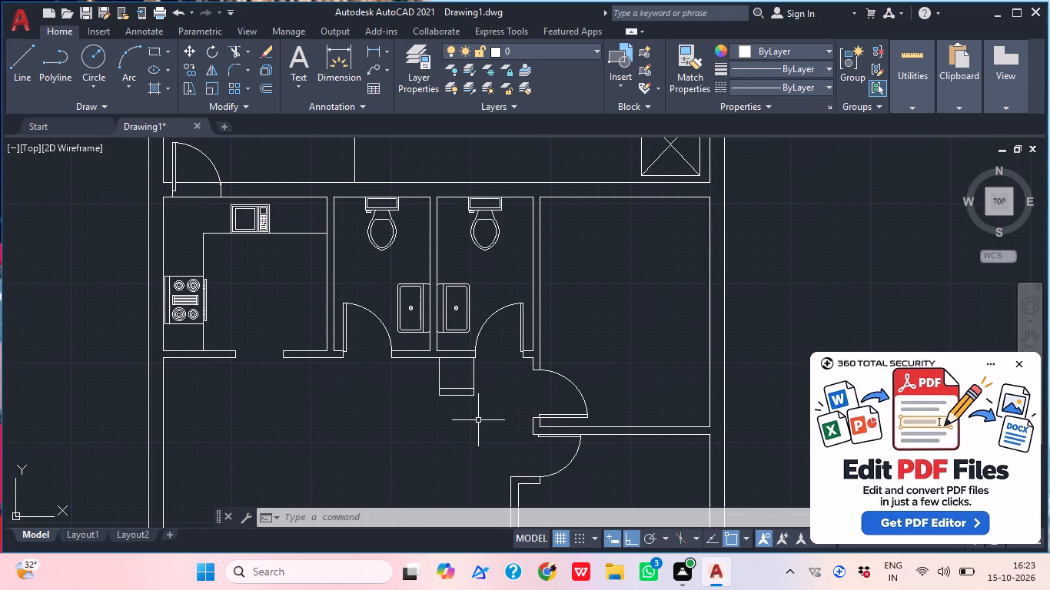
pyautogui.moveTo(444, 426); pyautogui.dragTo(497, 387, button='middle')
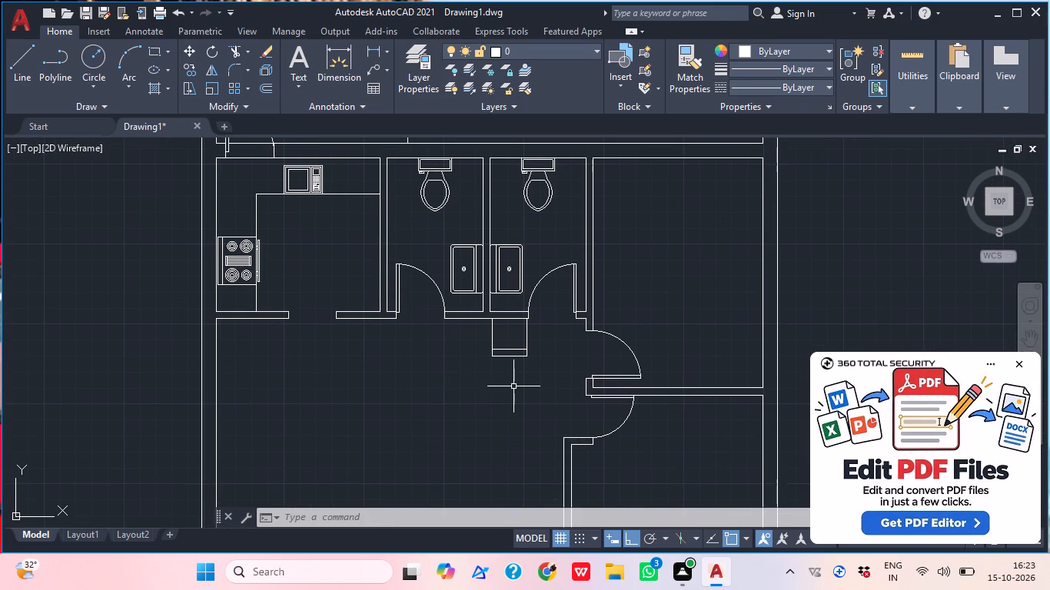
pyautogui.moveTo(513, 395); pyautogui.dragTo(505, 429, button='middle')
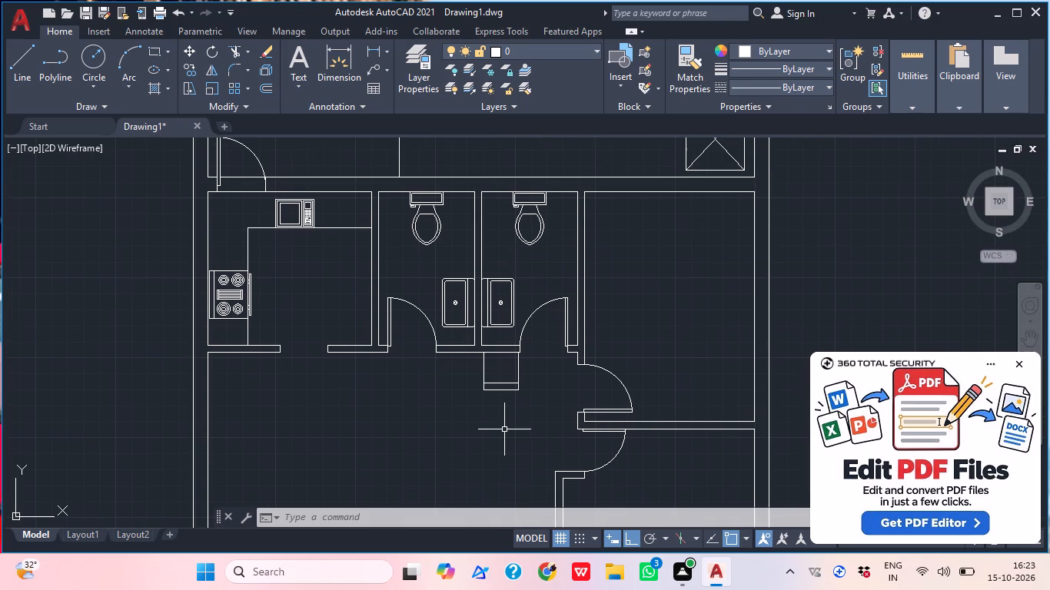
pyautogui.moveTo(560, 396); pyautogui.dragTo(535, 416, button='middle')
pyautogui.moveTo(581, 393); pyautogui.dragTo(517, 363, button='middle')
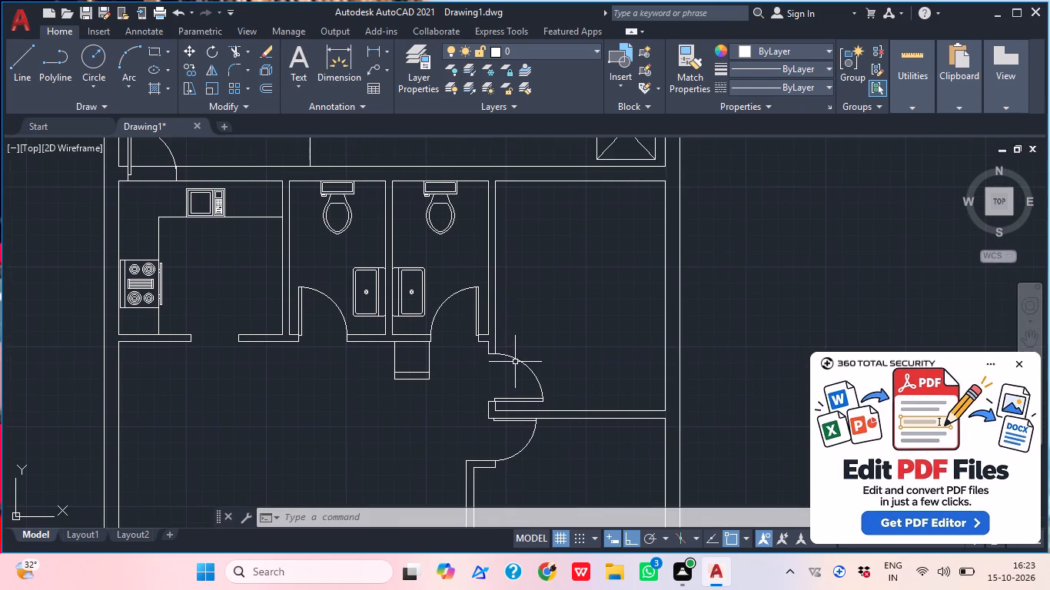
# Dismiss the PDF editor advertisement covering the drawing.
pyautogui.click(1008, 368)
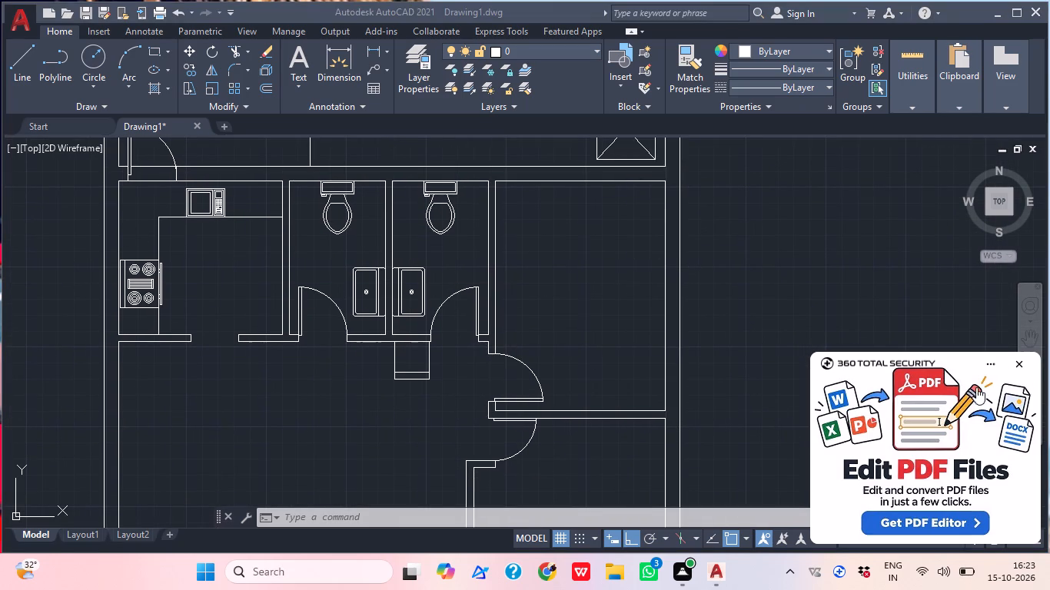
pyautogui.click(1017, 366)
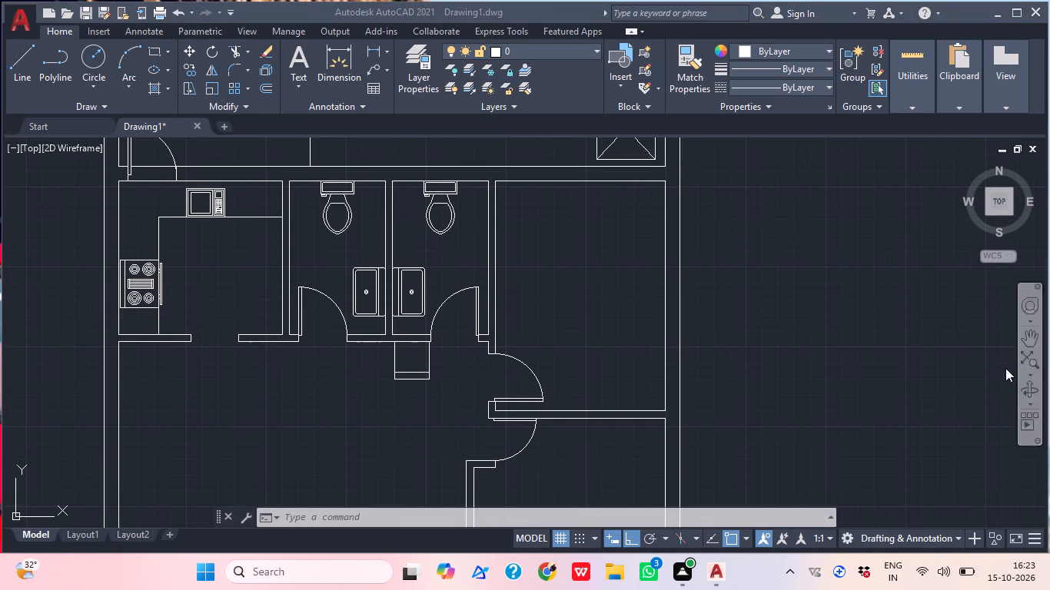
# Insert the Bed - Queen block in the room to the right of the toilet rooms.
pyautogui.moveTo(882, 405); pyautogui.dragTo(839, 430, button='middle')
pyautogui.write('i')
pyautogui.press('space')
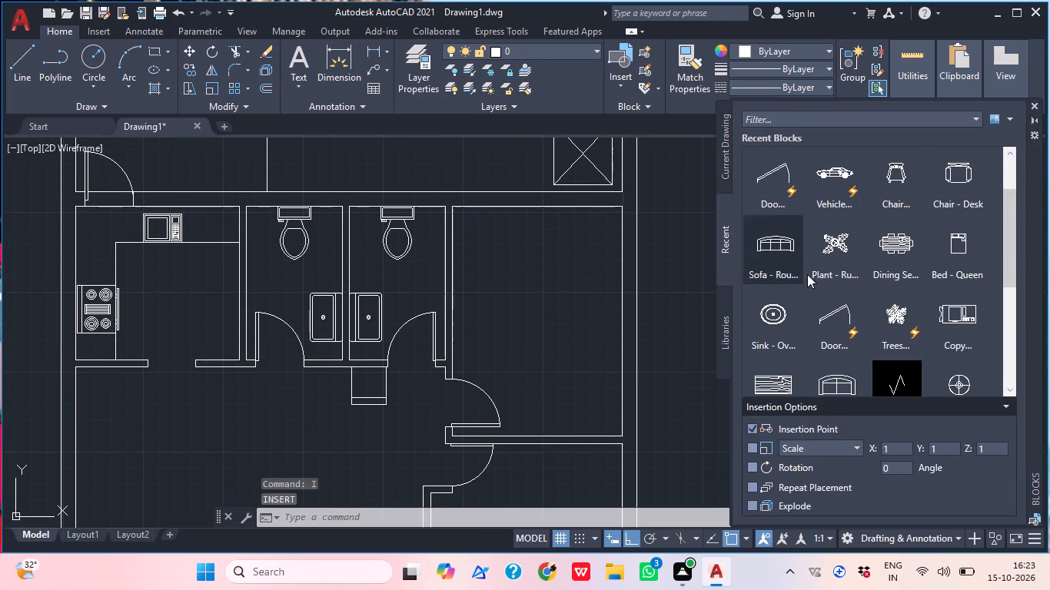
pyautogui.moveTo(965, 259); pyautogui.dragTo(517, 273)
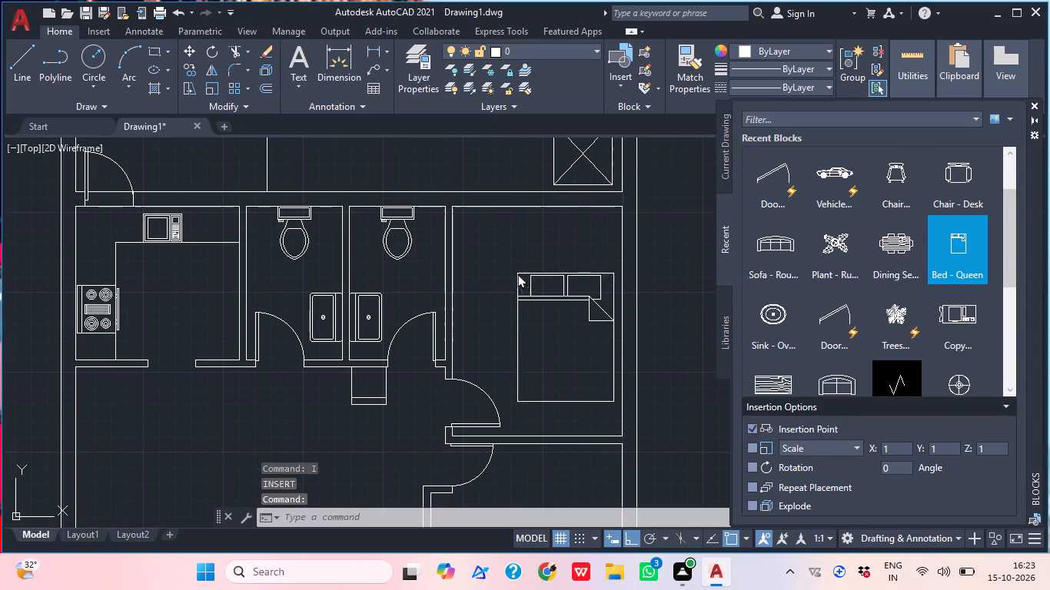
pyautogui.moveTo(517, 273); pyautogui.dragTo(496, 244)
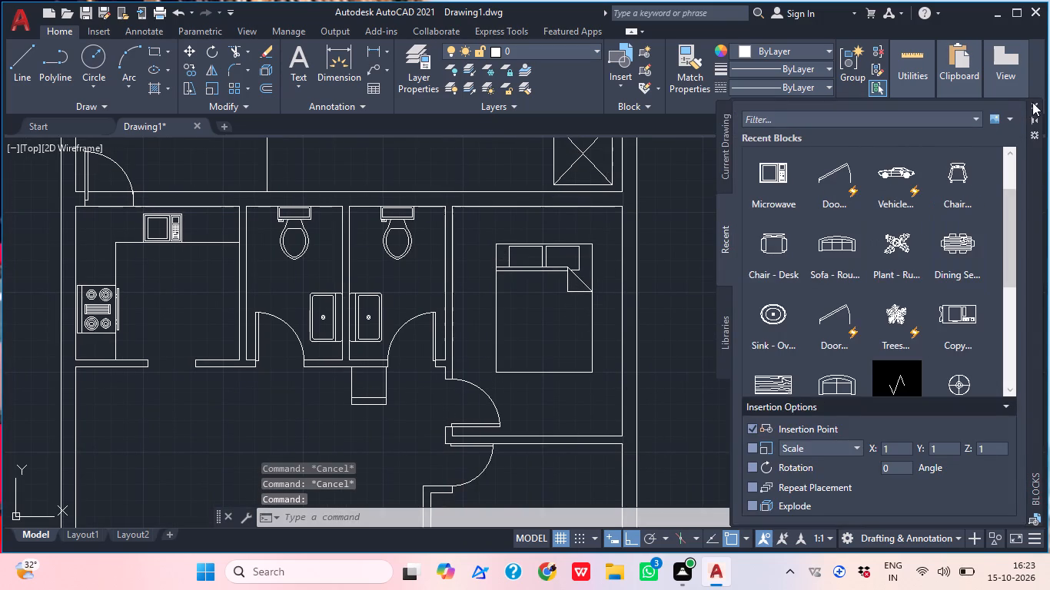
pyautogui.click(1032, 105)
# Rotate the queen bed by 270 degrees so its pillows face the right-hand outer wall.
pyautogui.click(593, 270)
pyautogui.press('r')
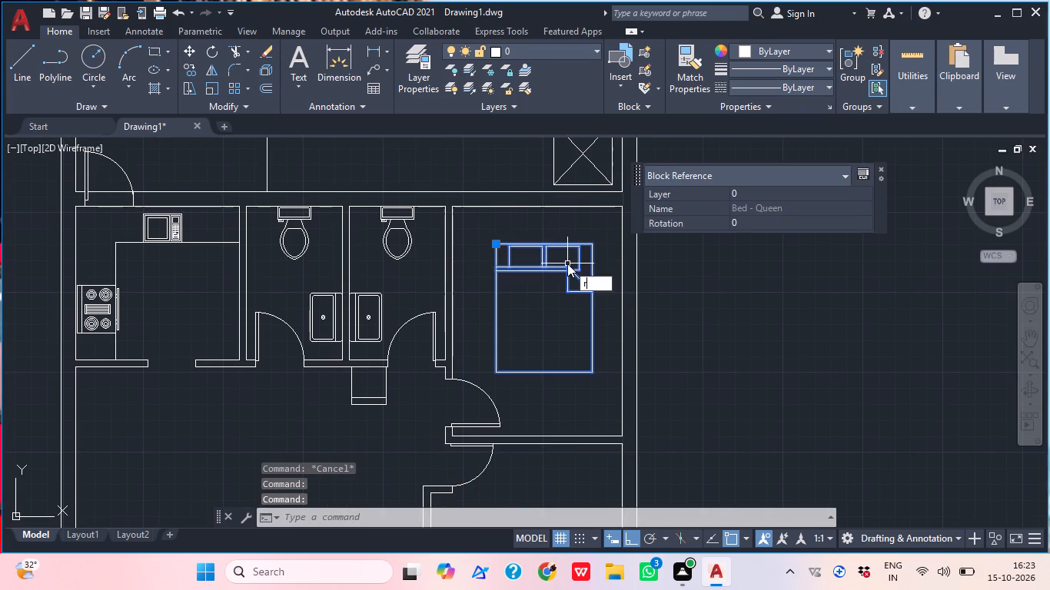
pyautogui.press('o')
pyautogui.press('space')
pyautogui.click(530, 212)
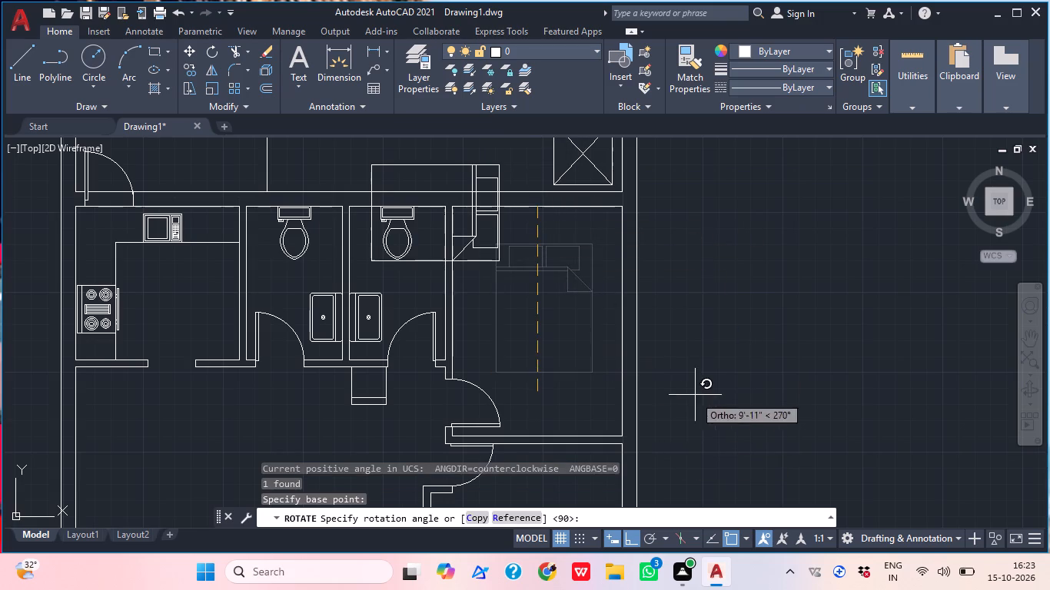
pyautogui.click(700, 388)
# Move the rotated queen bed into the room right of the toilets, with its head near the right wall at mid-height.
pyautogui.click(509, 268)
pyautogui.click(479, 244)
pyautogui.press('m')
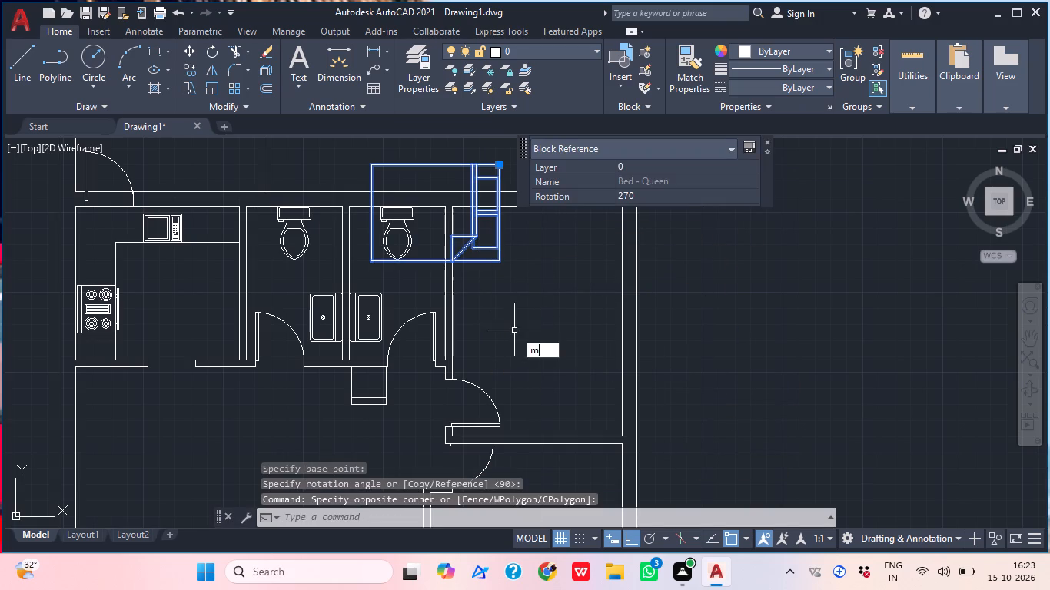
pyautogui.press('space')
pyautogui.click(498, 210)
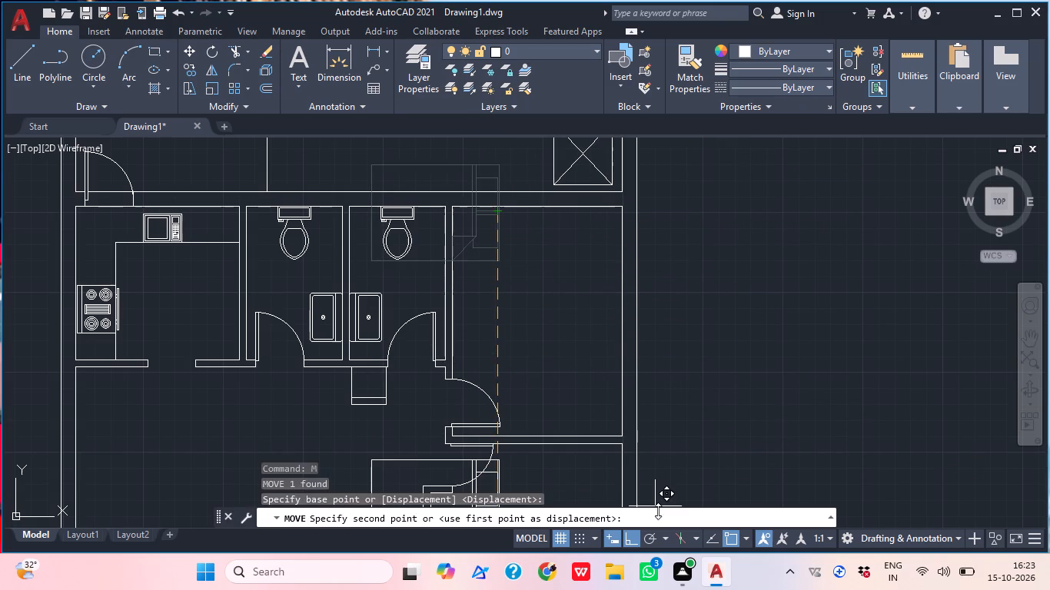
pyautogui.click(630, 536)
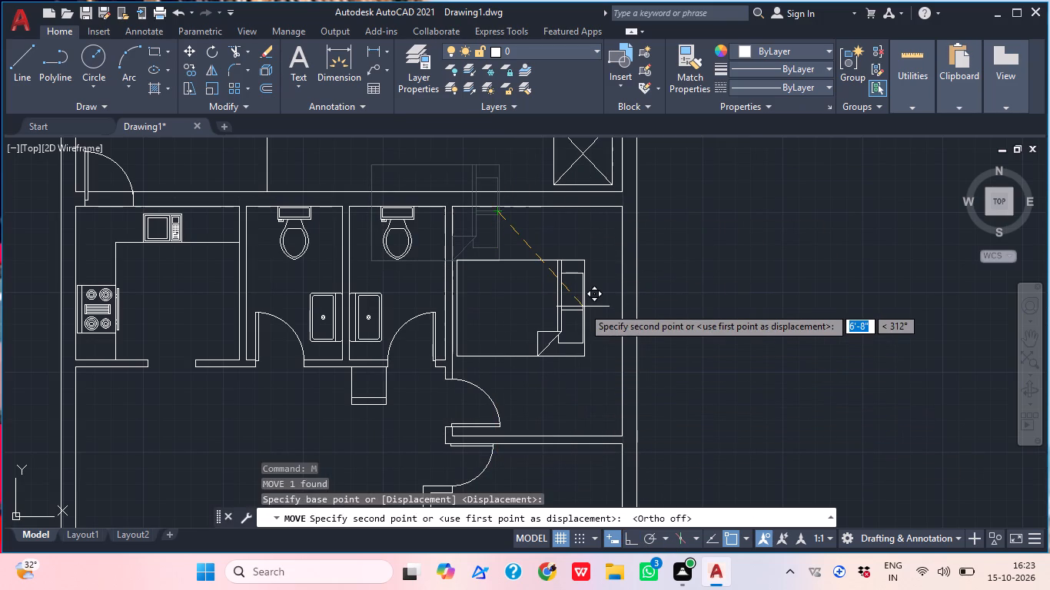
pyautogui.scroll(1, 614, 308)
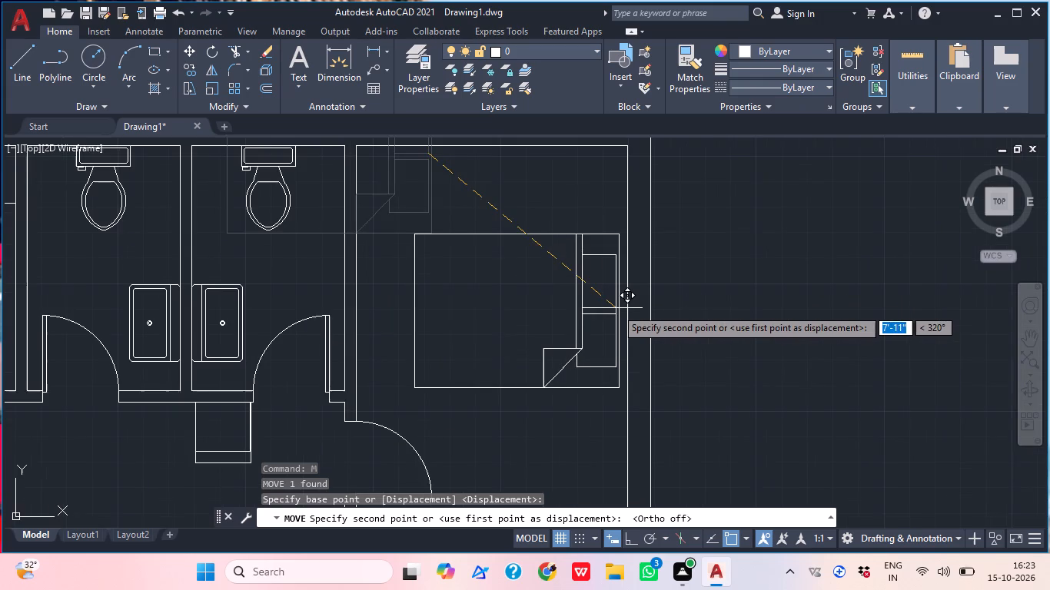
pyautogui.click(616, 306)
pyautogui.moveTo(670, 309); pyautogui.dragTo(664, 378, button='middle')
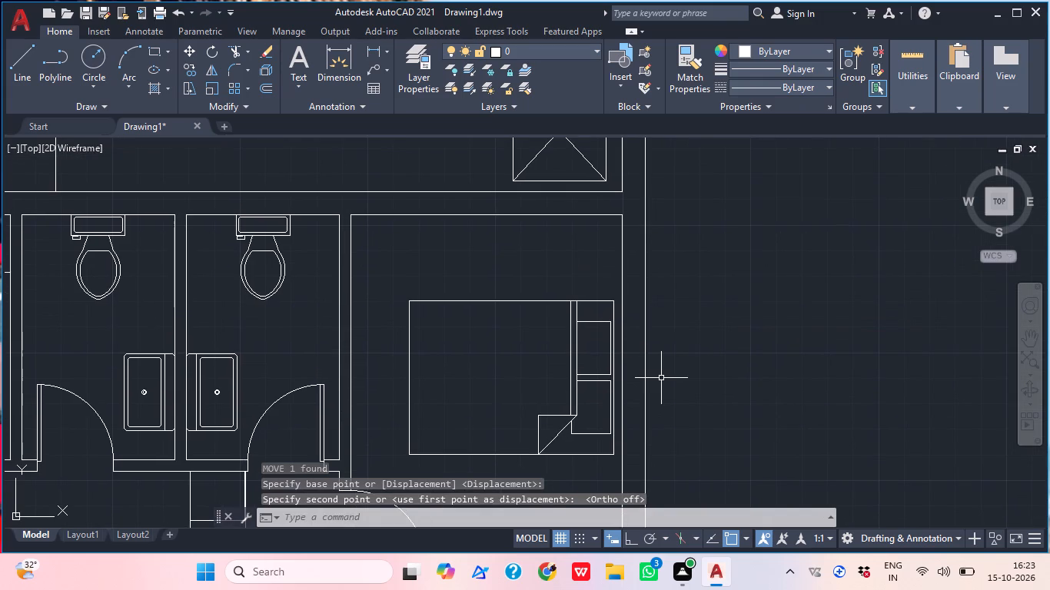
# Draw a nightstand rectangle about 1' square just above the head end of the queen bed.
pyautogui.write('rec')
pyautogui.press('space')
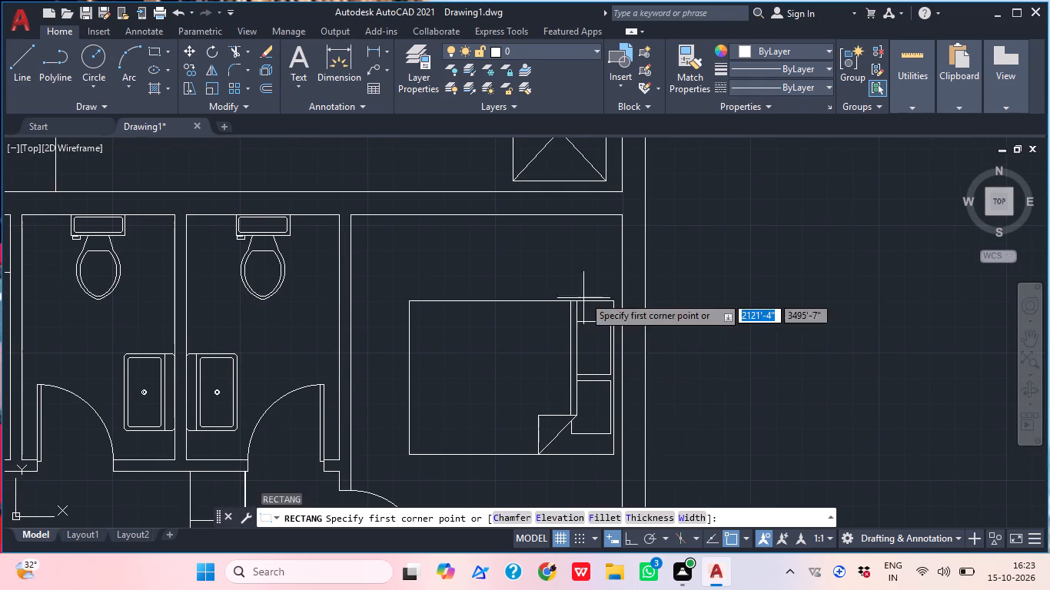
pyautogui.scroll(1, 574, 274)
pyautogui.click(565, 254)
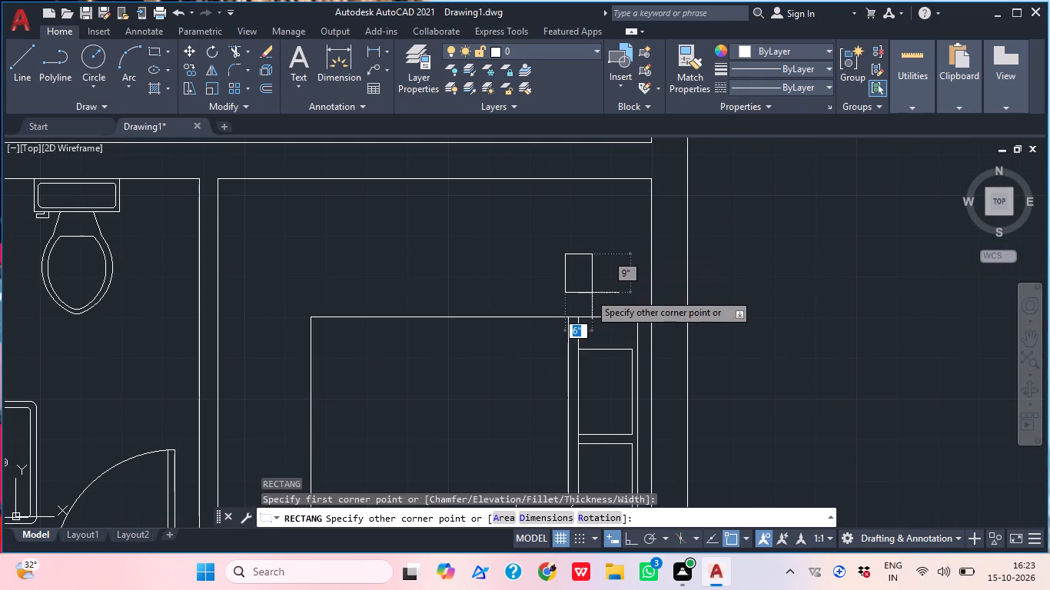
pyautogui.scroll(2, 636, 302)
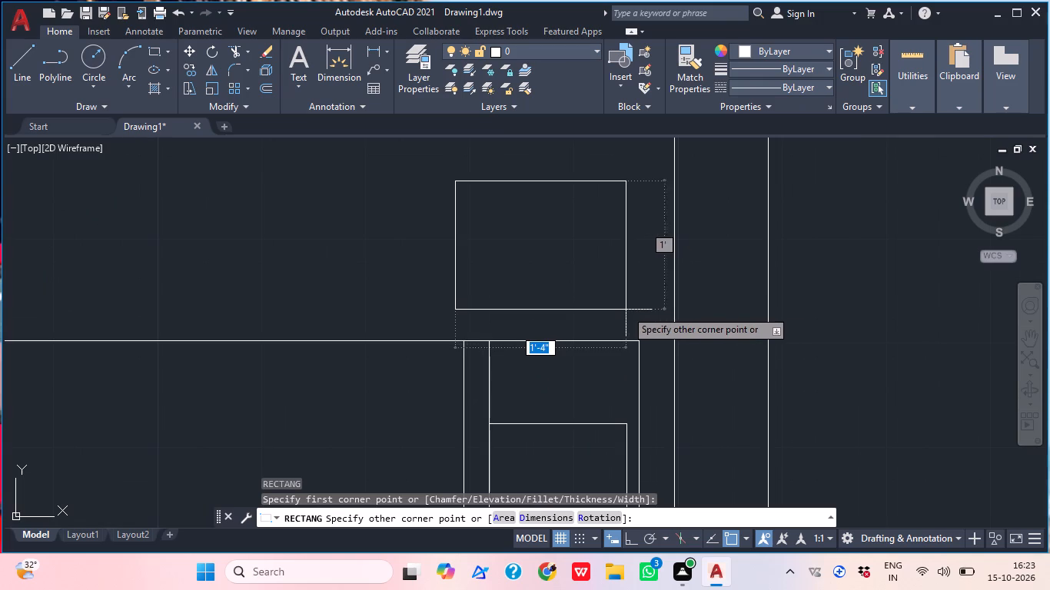
pyautogui.click(593, 320)
# Mirror the nightstand about the bed's horizontal centreline to its lower side, with Ortho on and keeping the original.
pyautogui.moveTo(598, 291); pyautogui.dragTo(598, 266, button='middle')
pyautogui.scroll(-1, 598, 276)
pyautogui.moveTo(602, 366); pyautogui.dragTo(578, 234, button='middle')
pyautogui.scroll(-2, 606, 231)
pyautogui.moveTo(611, 342); pyautogui.dragTo(563, 403, button='middle')
pyautogui.scroll(-1, 563, 401)
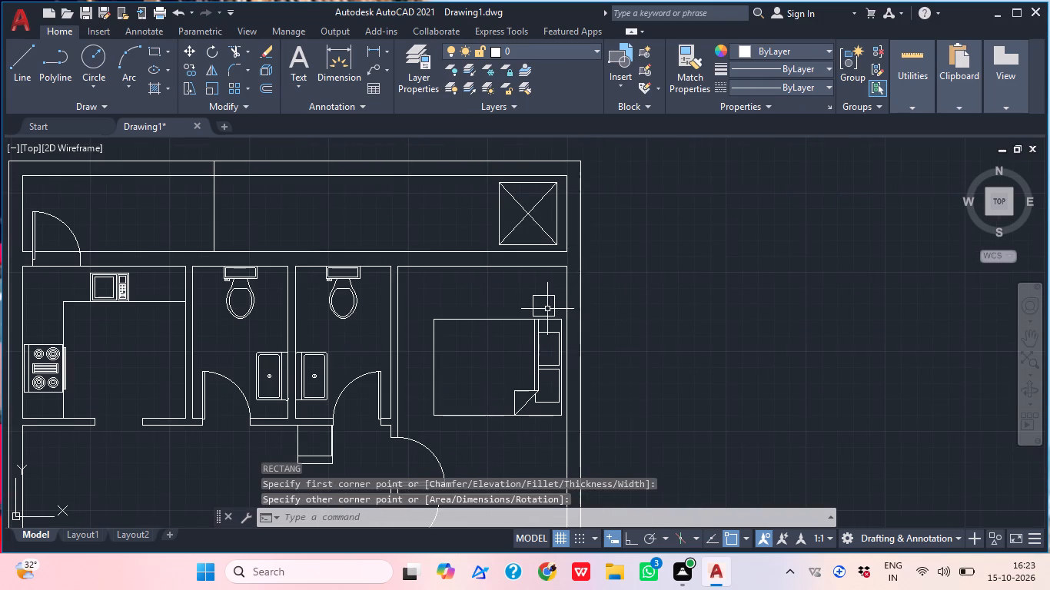
pyautogui.scroll(1, 558, 311)
pyautogui.click(559, 310)
pyautogui.click(495, 284)
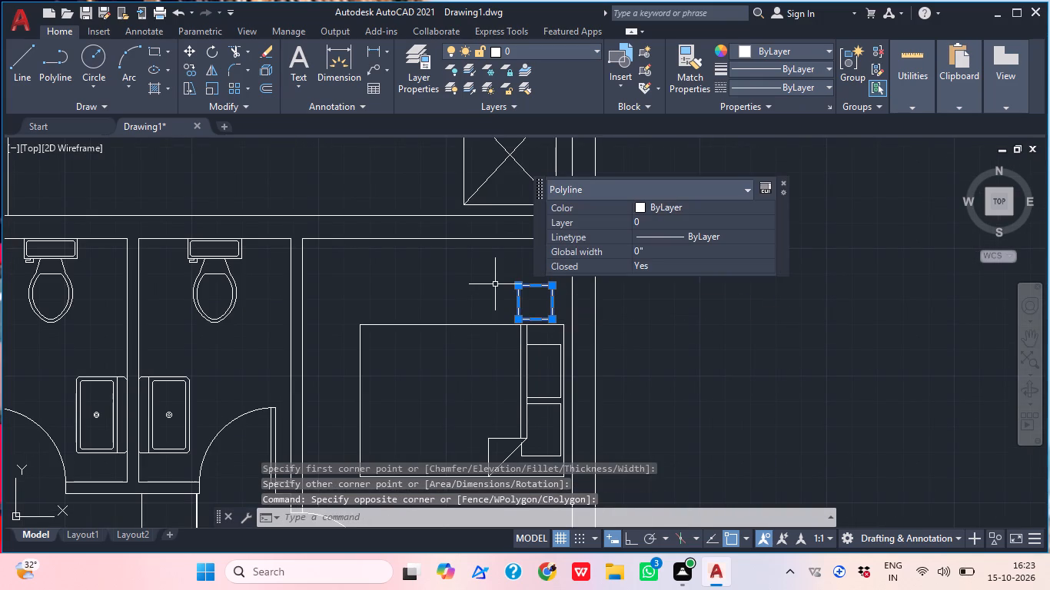
pyautogui.write('mi')
pyautogui.press('space')
pyautogui.scroll(-1, 583, 346)
pyautogui.moveTo(586, 348); pyautogui.dragTo(600, 282, button='middle')
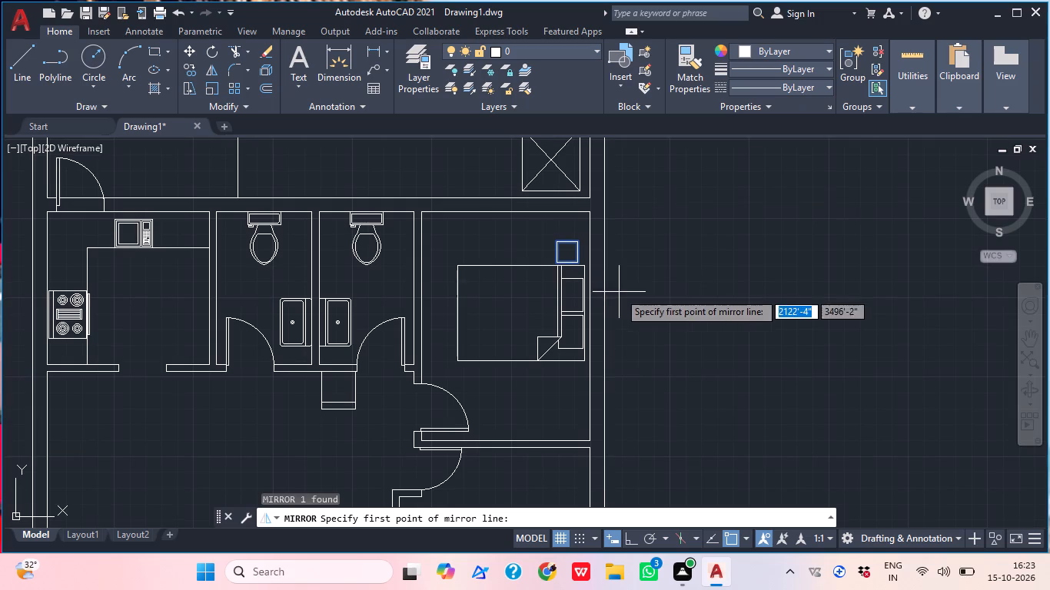
pyautogui.scroll(3, 586, 310)
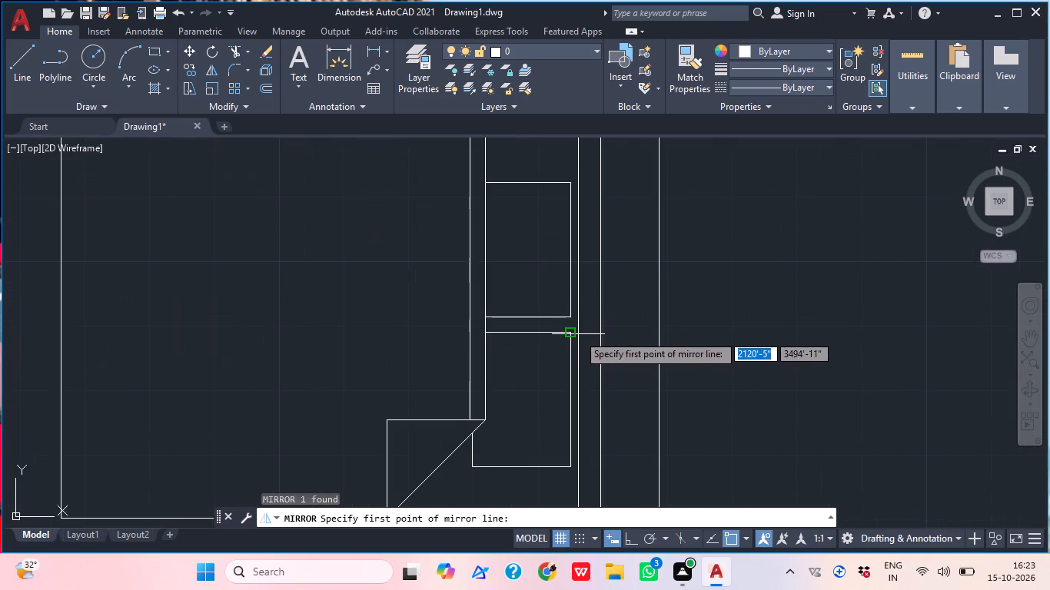
pyautogui.click(576, 325)
pyautogui.scroll(-3, 605, 299)
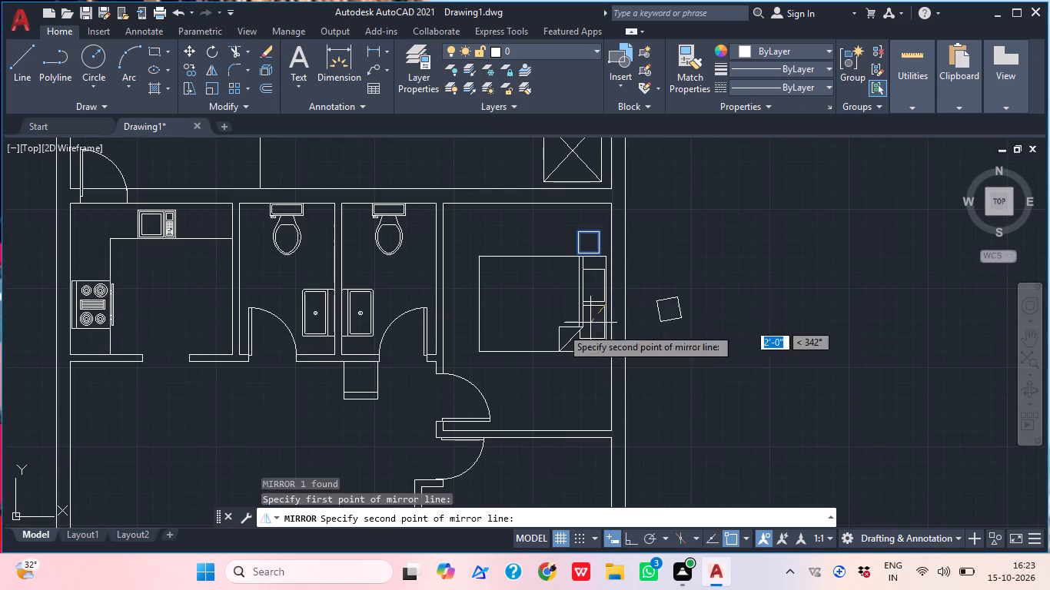
pyautogui.click(626, 533)
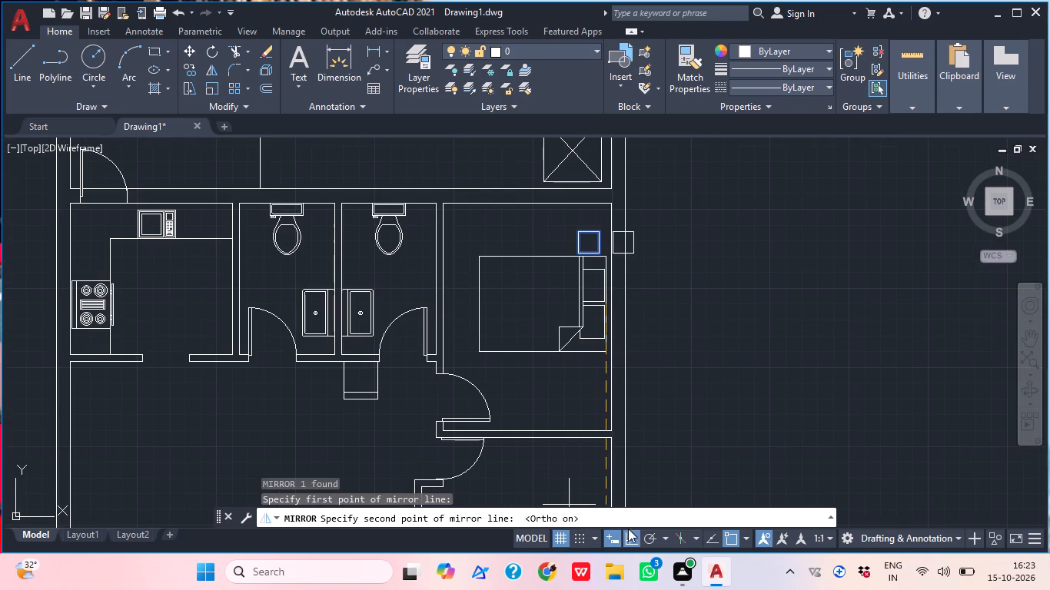
pyautogui.click(690, 292)
pyautogui.moveTo(705, 345); pyautogui.dragTo(690, 292)
# Draw a wardrobe rectangle about 4'-5" wide in the bedroom's lower-right corner, against the bottom and right-hand walls.
pyautogui.moveTo(629, 256); pyautogui.dragTo(662, 255, button='middle')
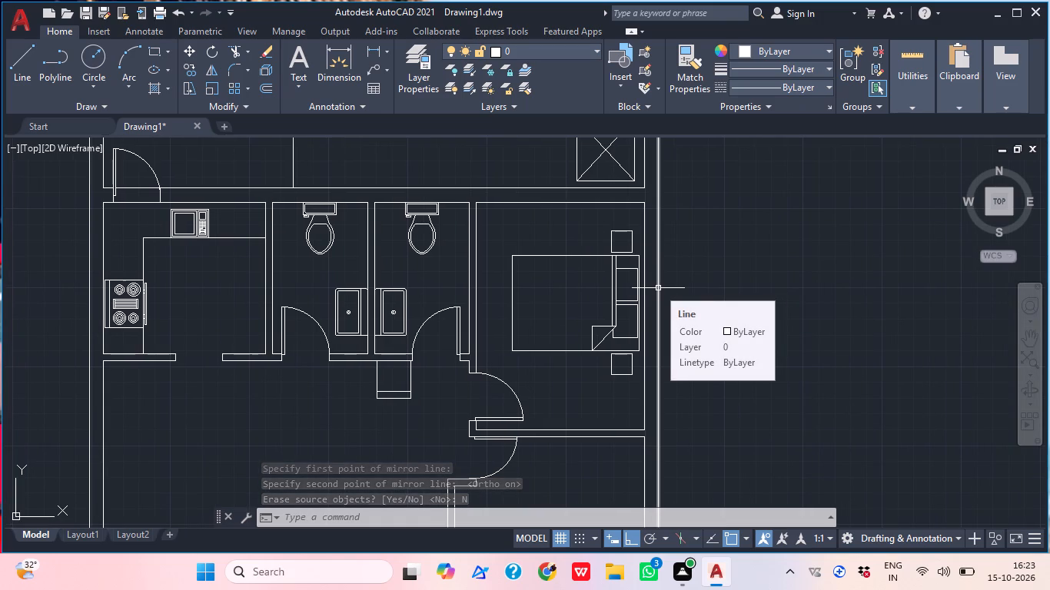
pyautogui.moveTo(610, 452); pyautogui.dragTo(573, 422, button='middle')
pyautogui.write('reec')
pyautogui.press('space')
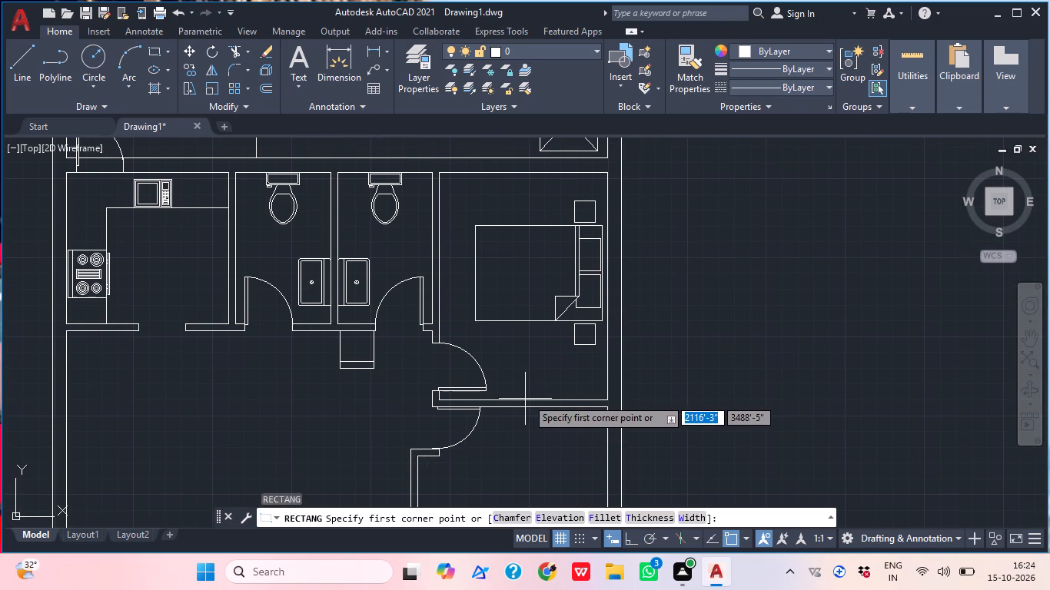
pyautogui.click(526, 398)
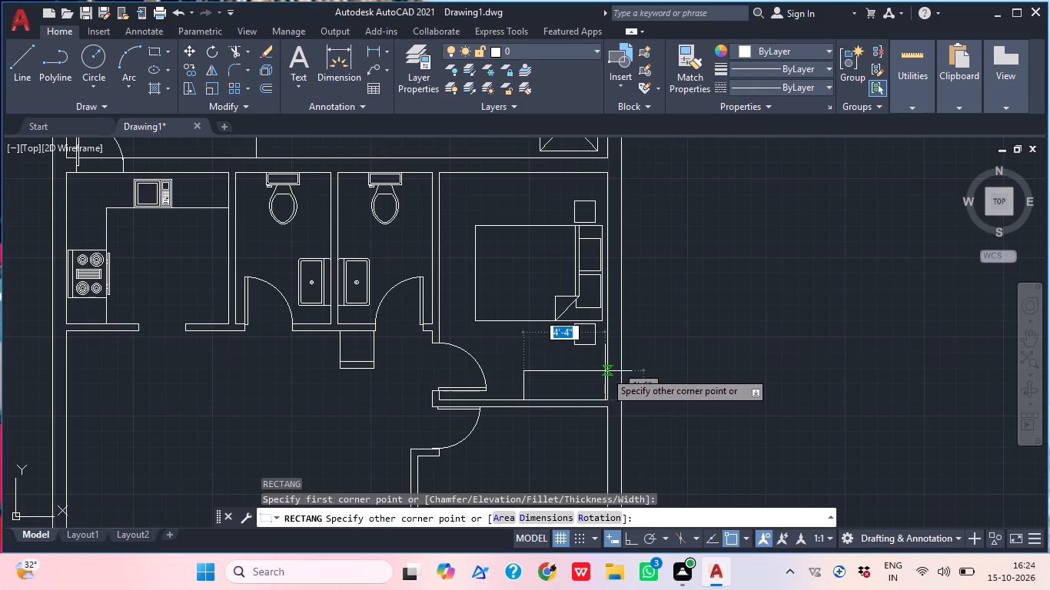
pyautogui.click(605, 371)
# Draw a horizontal rail line through the wardrobe, from the midpoint of its left side to its right side.
pyautogui.scroll(2, 663, 374)
pyautogui.moveTo(650, 388); pyautogui.dragTo(680, 374, button='middle')
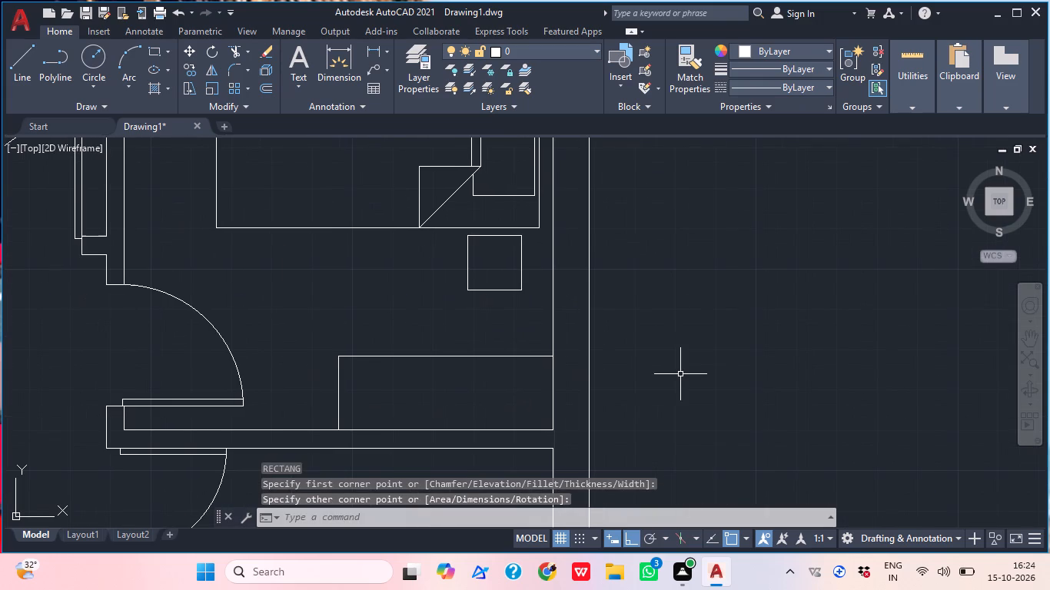
pyautogui.moveTo(670, 380); pyautogui.dragTo(727, 411, button='middle')
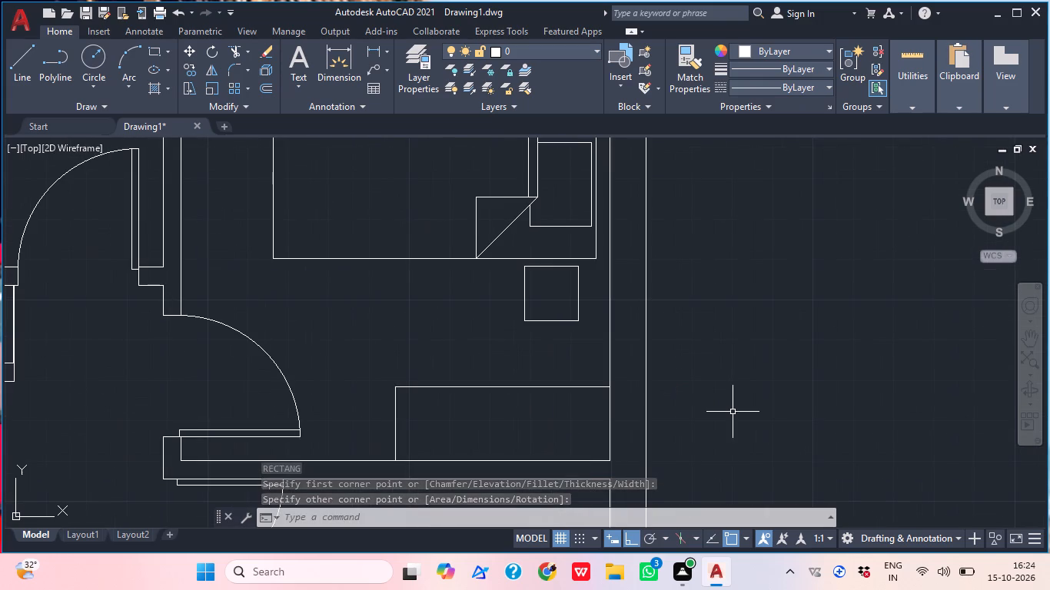
pyautogui.write('l')
pyautogui.press('space')
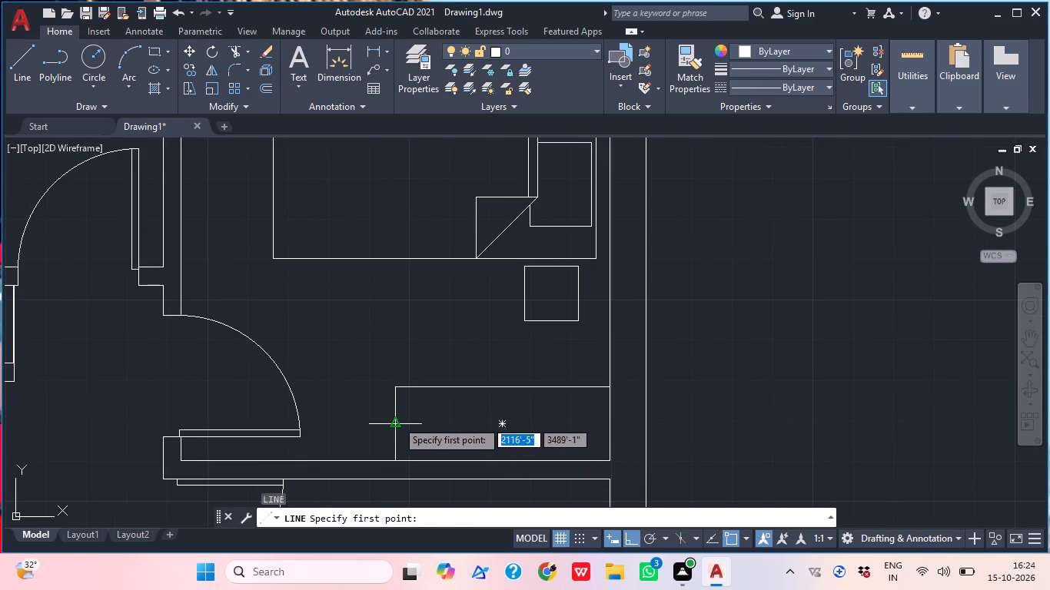
pyautogui.click(397, 420)
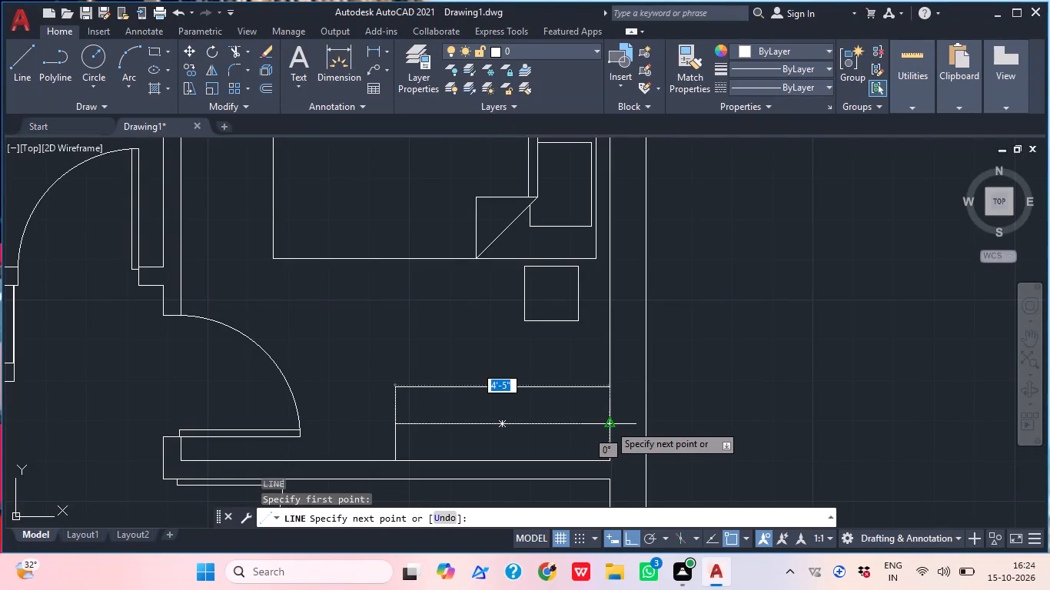
pyautogui.click(609, 424)
pyautogui.press('Escape')
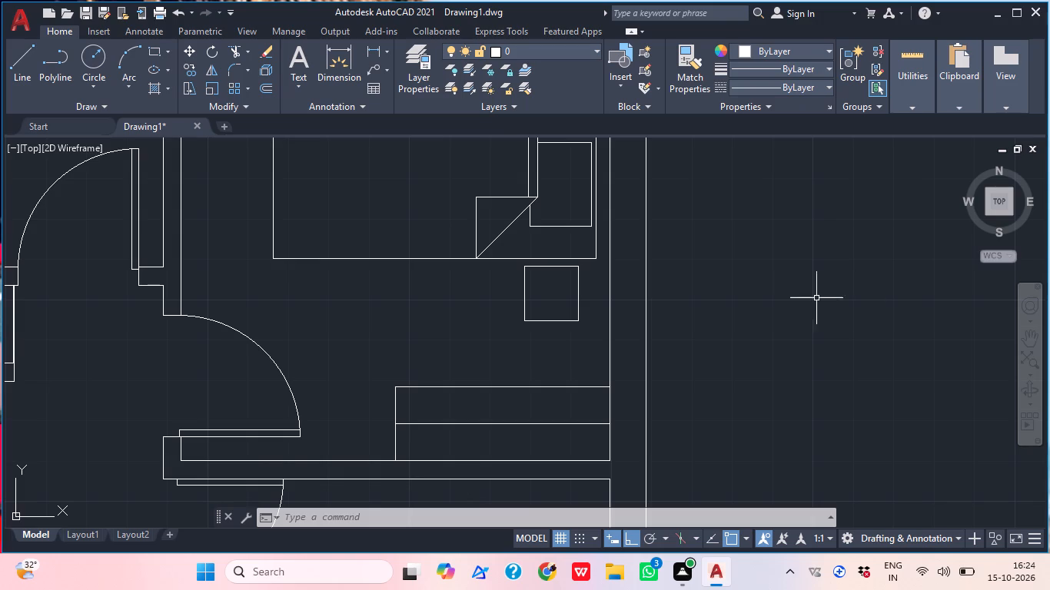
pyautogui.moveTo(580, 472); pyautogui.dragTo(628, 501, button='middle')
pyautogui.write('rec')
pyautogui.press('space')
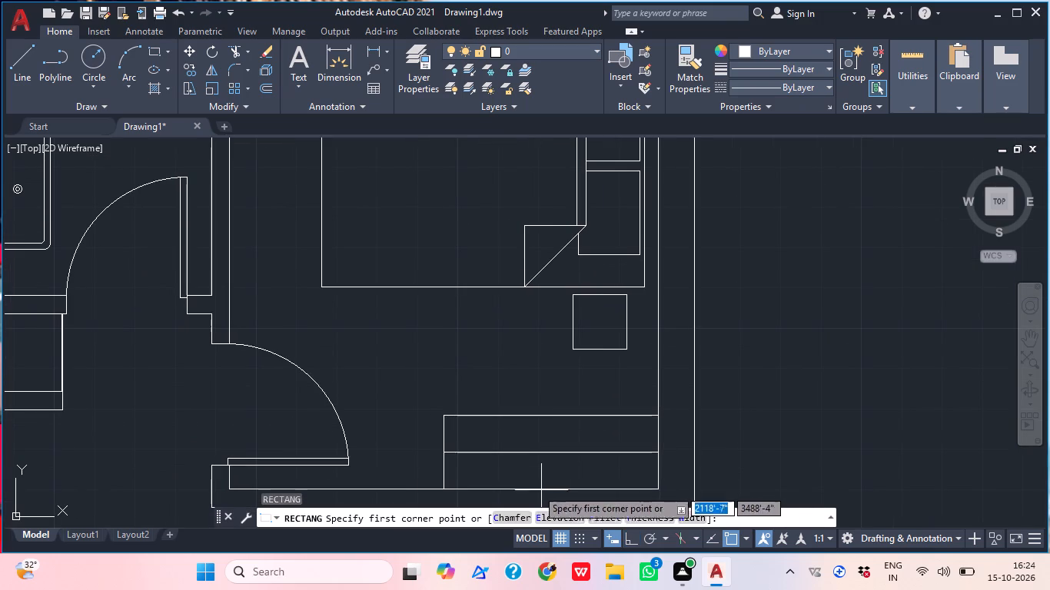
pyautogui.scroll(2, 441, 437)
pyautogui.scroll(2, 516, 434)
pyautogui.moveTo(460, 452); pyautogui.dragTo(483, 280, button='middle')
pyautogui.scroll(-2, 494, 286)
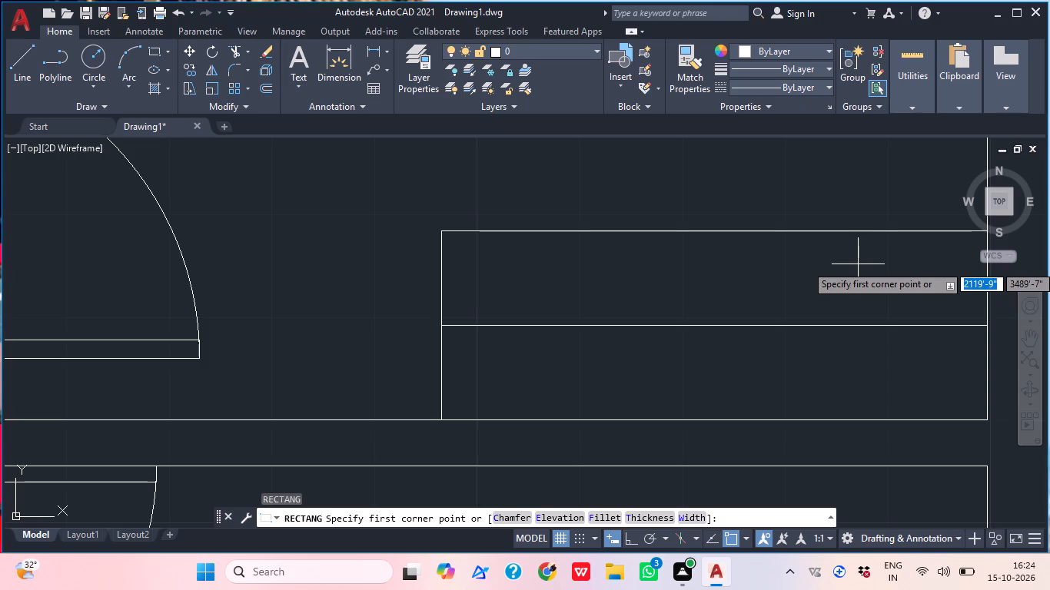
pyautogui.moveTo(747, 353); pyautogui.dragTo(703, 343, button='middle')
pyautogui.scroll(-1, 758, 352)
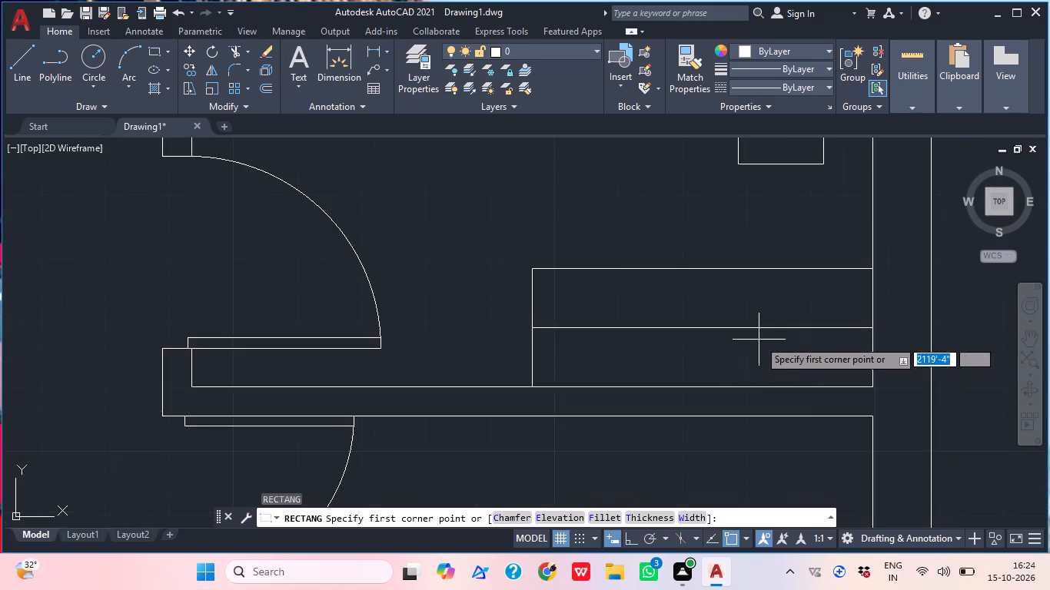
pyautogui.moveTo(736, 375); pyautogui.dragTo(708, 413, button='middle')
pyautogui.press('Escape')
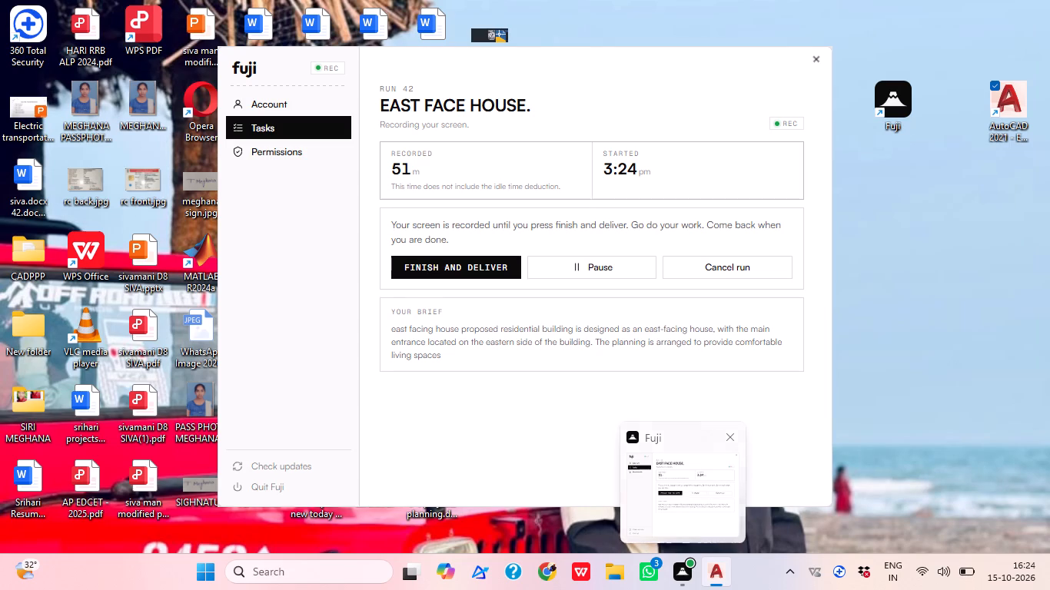
# Draw a thin upright hanger rectangle, about 1" by 1'-2", across the rail at the wardrobe's left end.
pyautogui.moveTo(670, 262); pyautogui.dragTo(671, 311, button='middle')
pyautogui.scroll(-1, 671, 315)
pyautogui.moveTo(673, 320); pyautogui.dragTo(628, 339, button='middle')
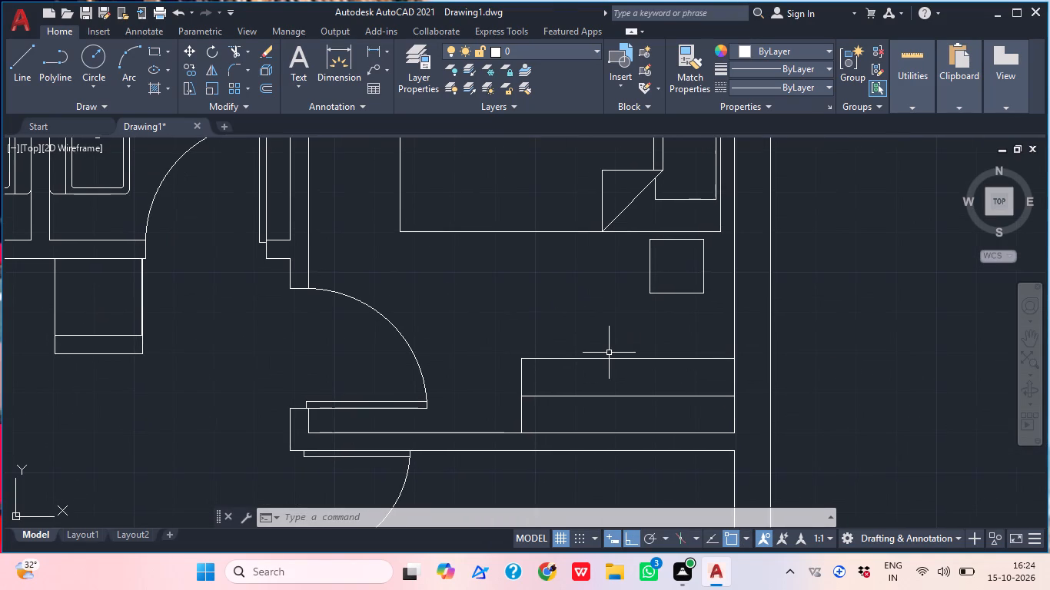
pyautogui.write('rex')
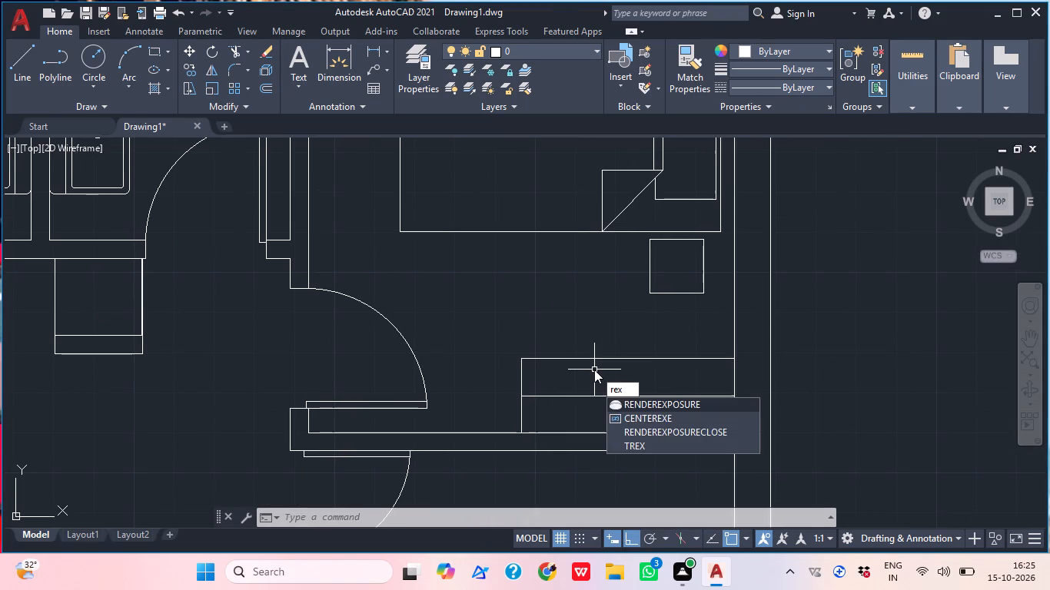
pyautogui.press('BackSpace')
pyautogui.press('c')
pyautogui.press('space')
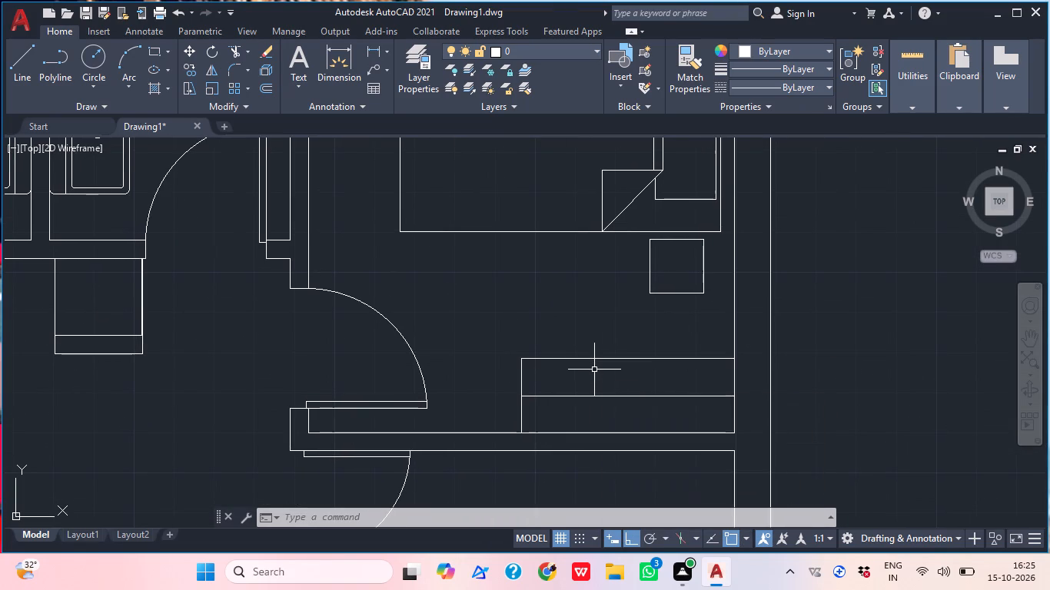
pyautogui.scroll(1, 551, 426)
pyautogui.moveTo(557, 363); pyautogui.dragTo(586, 286, button='middle')
pyautogui.scroll(1, 556, 257)
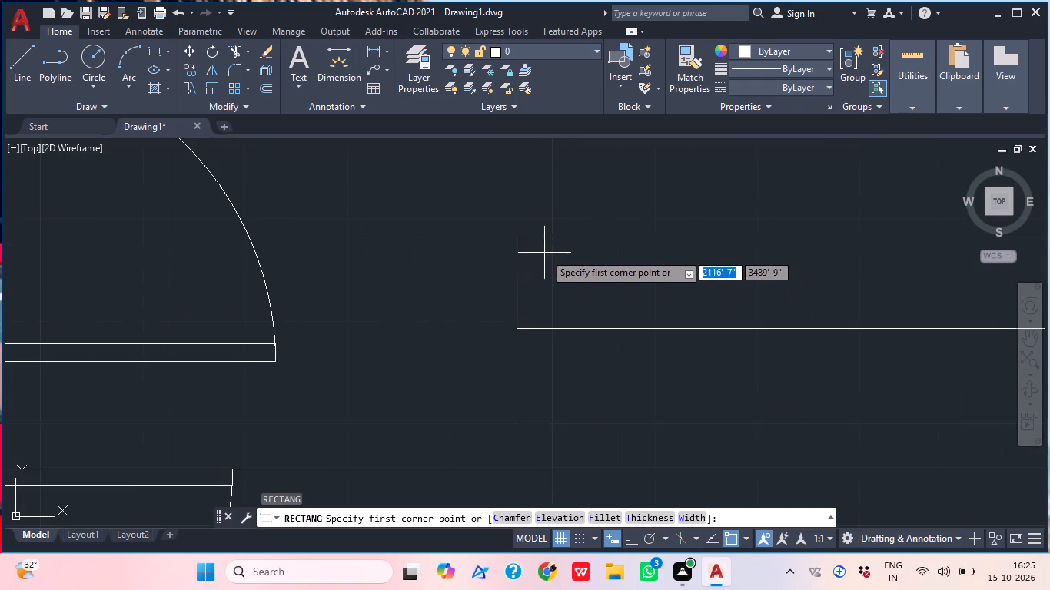
pyautogui.click(529, 259)
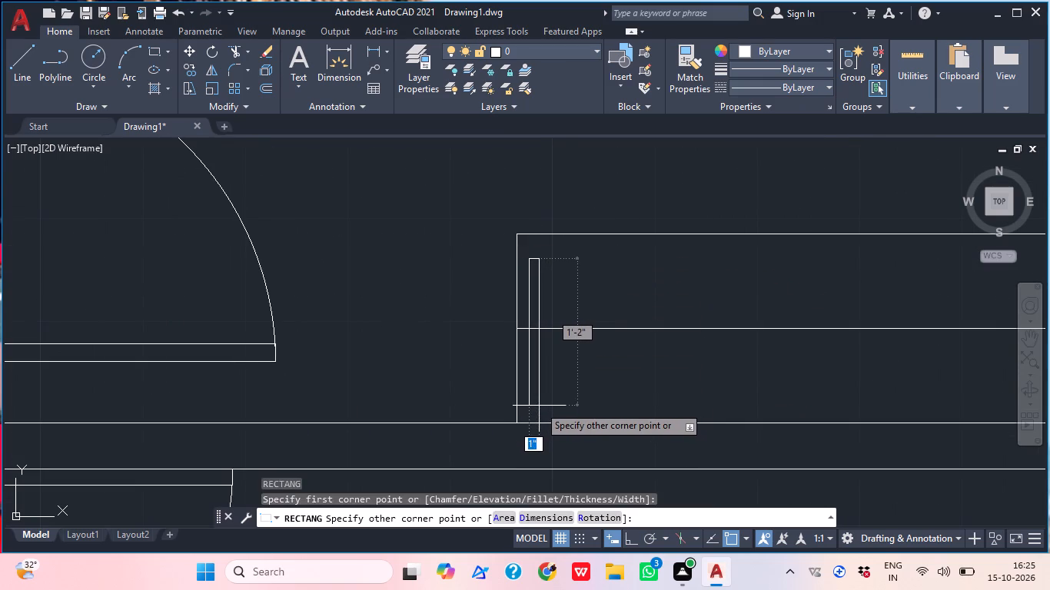
pyautogui.click(535, 406)
# Copy the hanger rectangle from its centre on the rail, placing six copies to its right, about 2" to 3" apart.
pyautogui.scroll(1, 574, 390)
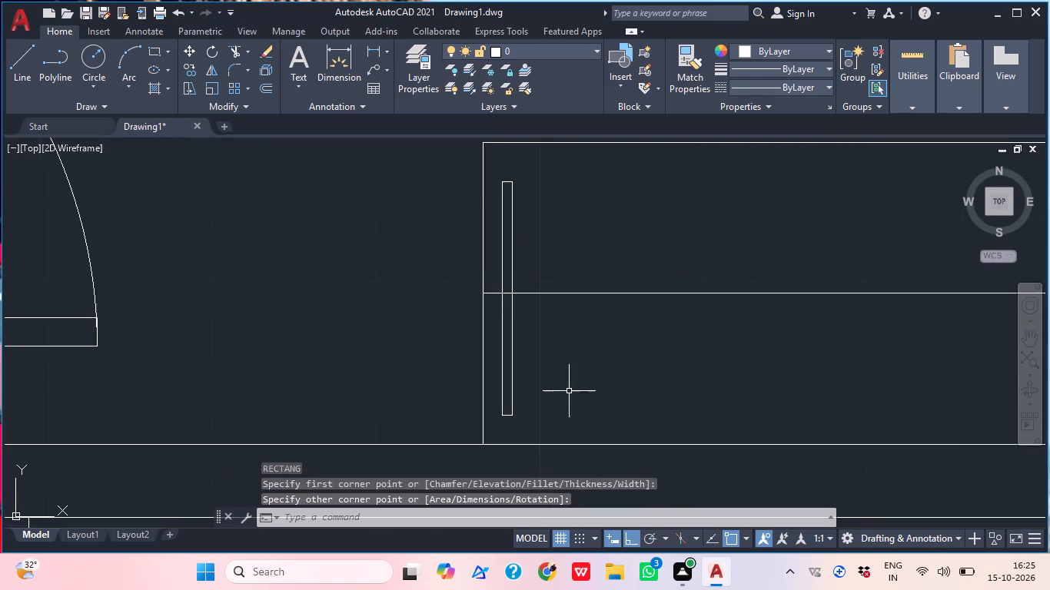
pyautogui.moveTo(517, 422); pyautogui.dragTo(494, 416, button='middle')
pyautogui.click(512, 411)
pyautogui.click(472, 398)
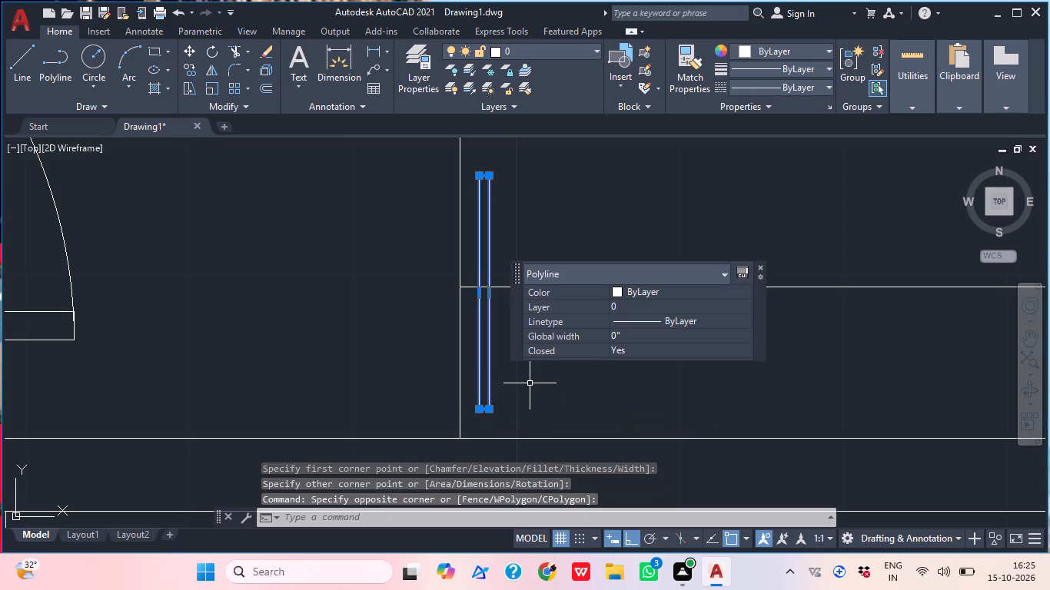
pyautogui.write('cop')
pyautogui.press('space')
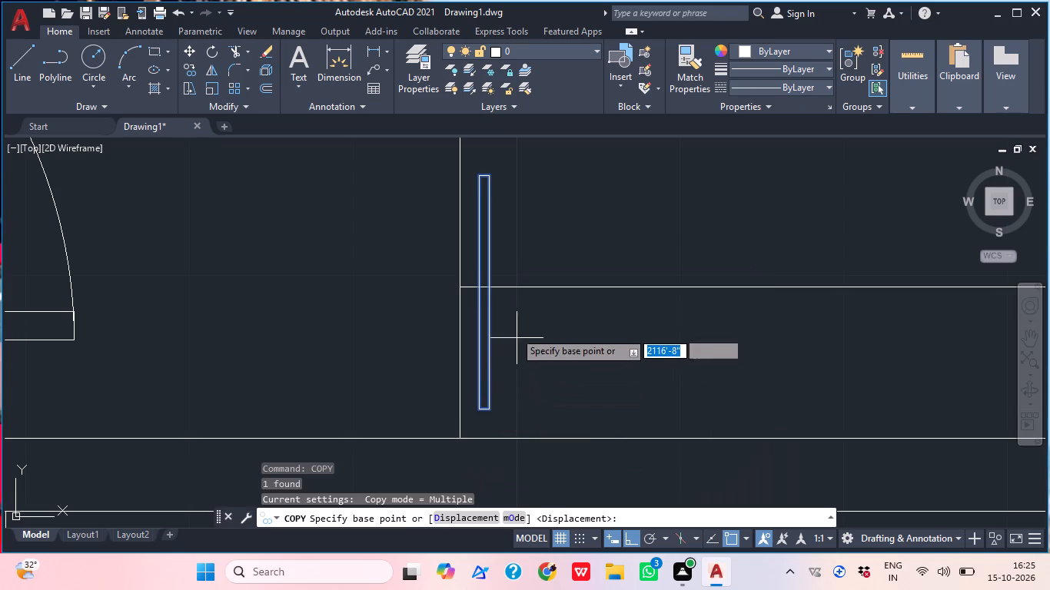
pyautogui.click(484, 287)
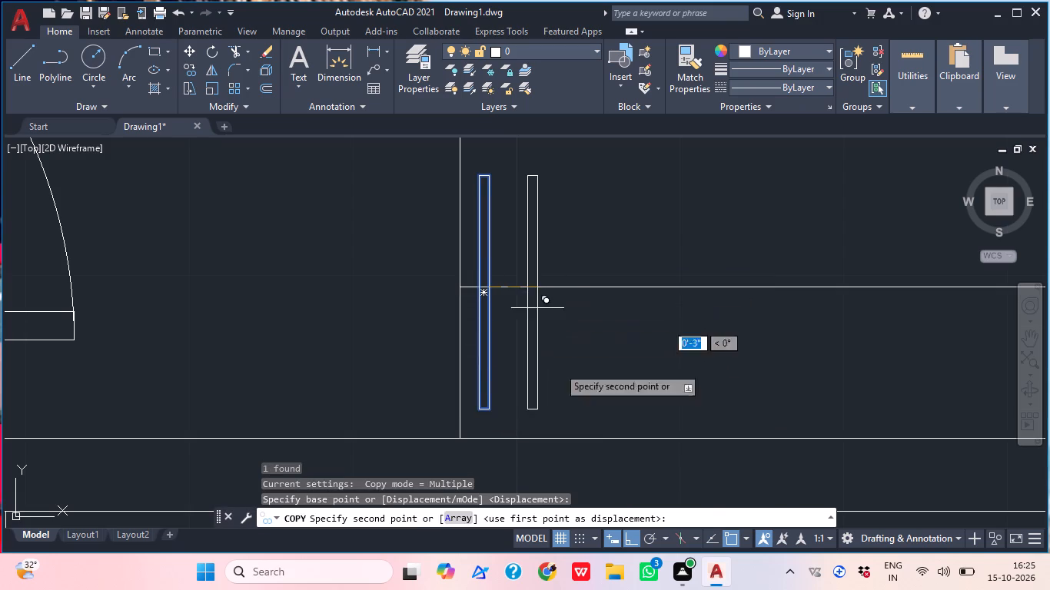
pyautogui.click(517, 315)
pyautogui.click(539, 311)
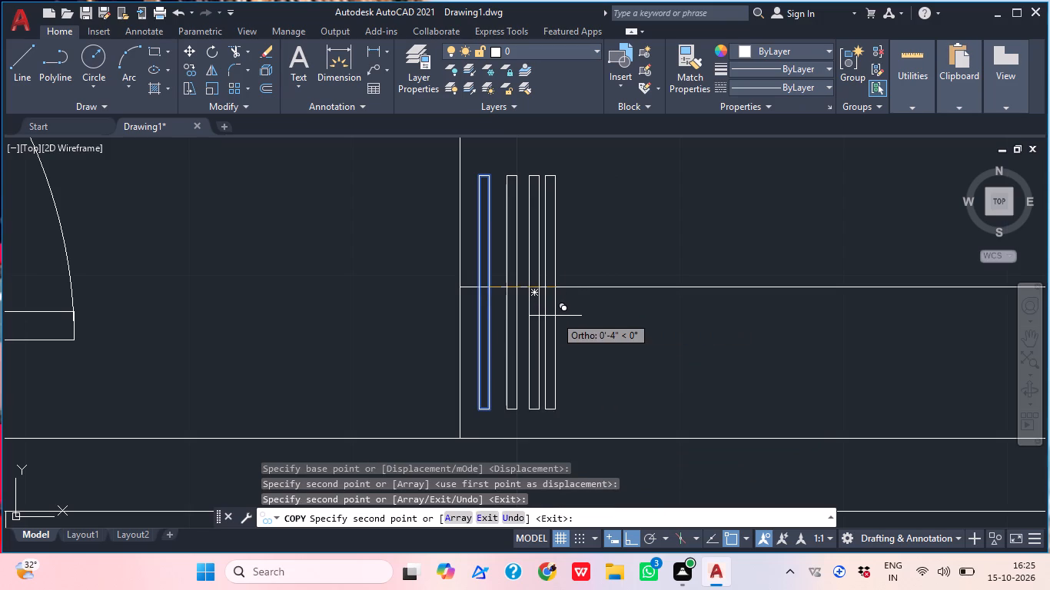
pyautogui.click(565, 314)
pyautogui.click(598, 318)
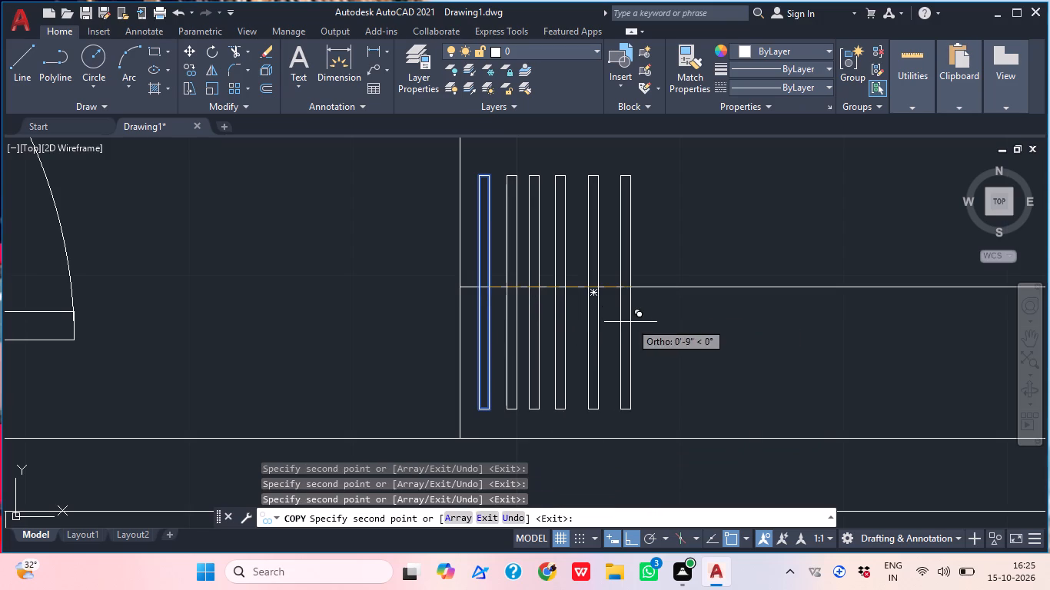
pyautogui.click(630, 322)
pyautogui.click(676, 332)
# Keep placing hanger copies along the rail at similar spacing towards the wardrobe's right end.
pyautogui.moveTo(715, 340); pyautogui.dragTo(504, 290, button='middle')
pyautogui.scroll(-1, 547, 313)
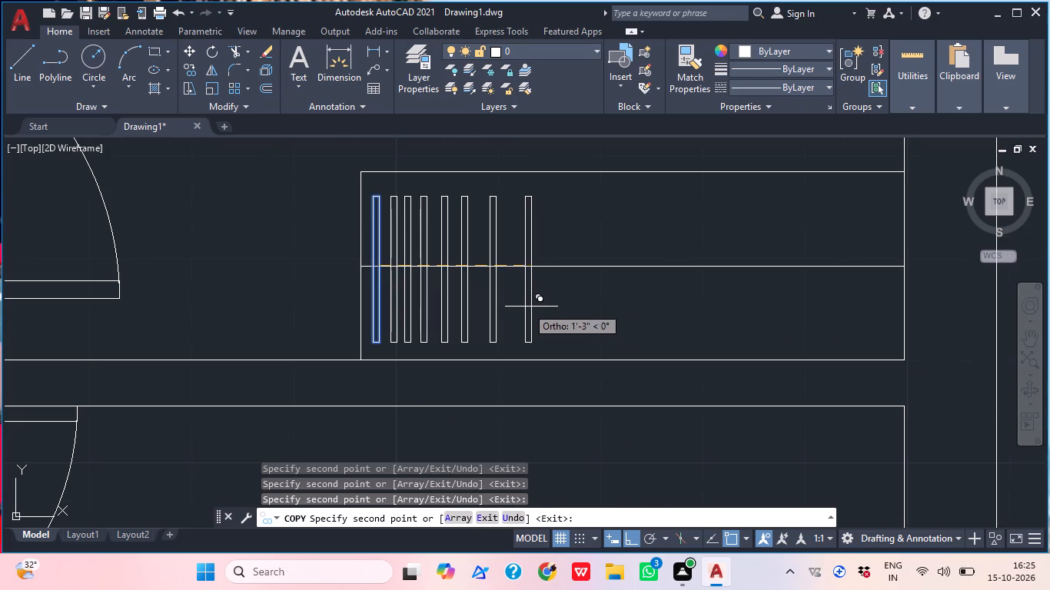
pyautogui.click(517, 310)
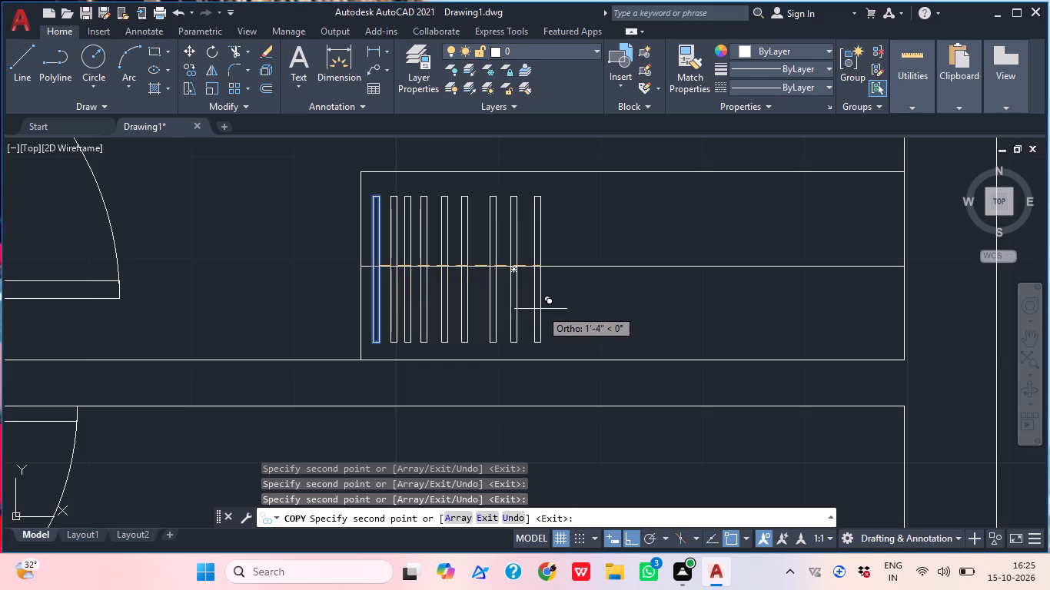
pyautogui.click(538, 310)
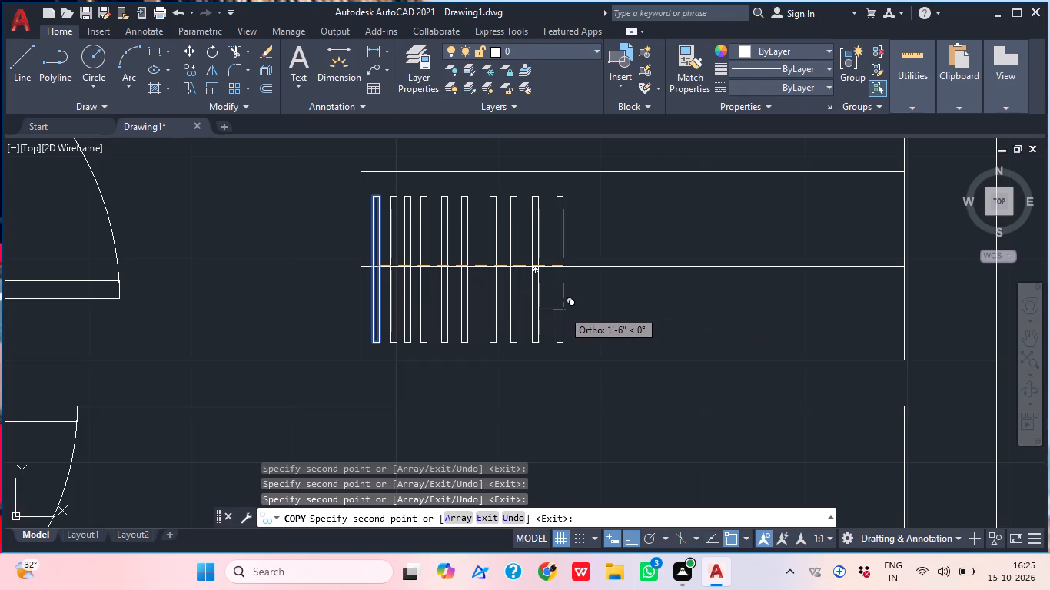
pyautogui.click(561, 310)
pyautogui.click(590, 313)
pyautogui.click(616, 313)
pyautogui.click(646, 318)
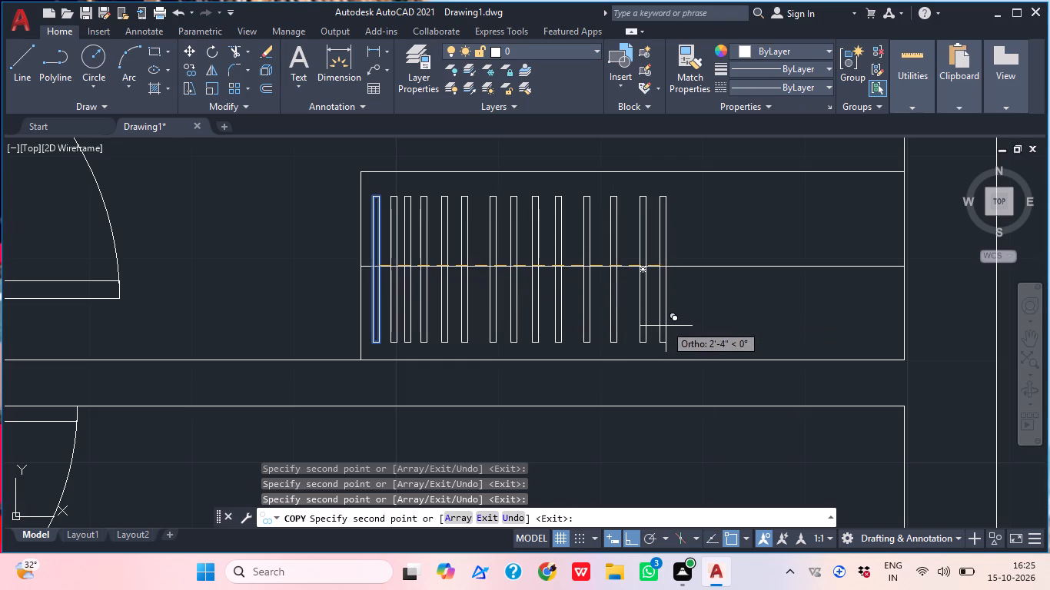
pyautogui.click(667, 326)
pyautogui.click(694, 330)
pyautogui.click(721, 330)
pyautogui.click(747, 340)
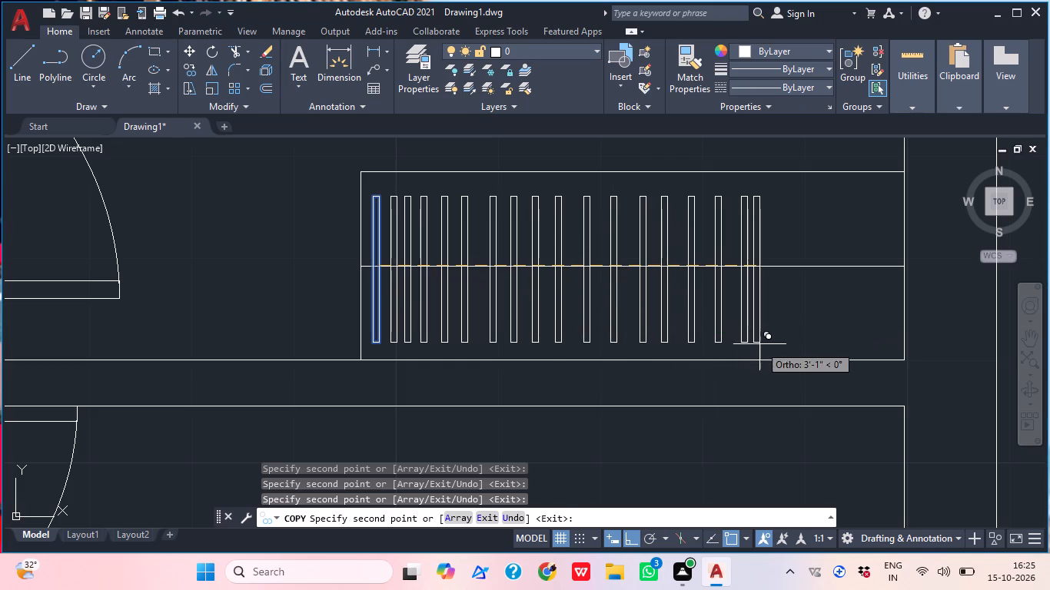
pyautogui.click(764, 348)
pyautogui.click(792, 353)
pyautogui.click(824, 354)
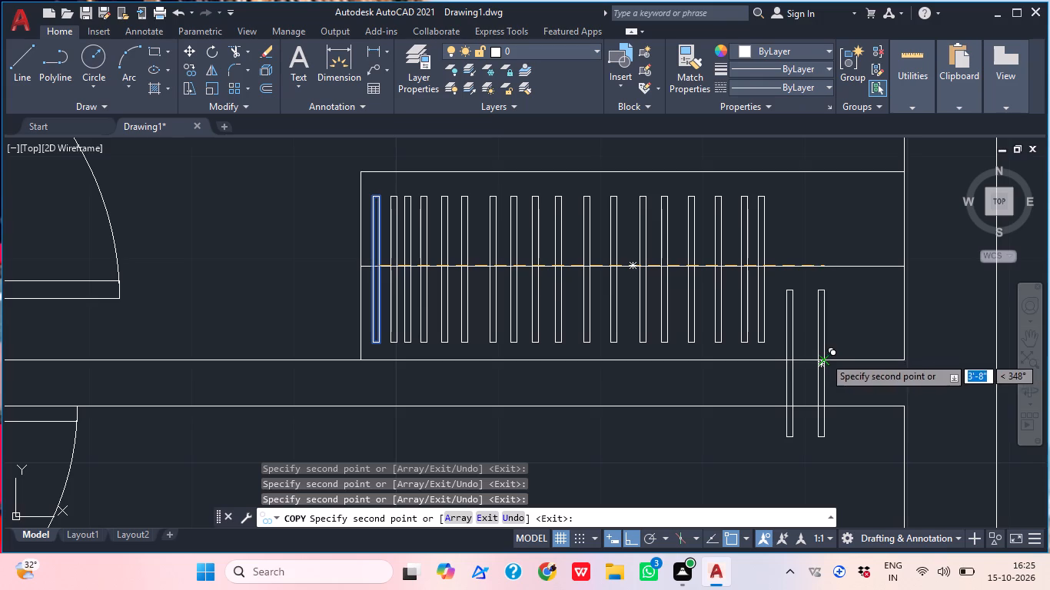
# Undo the last misplaced hanger copy and continue the copies along the rail to the wardrobe's right end.
pyautogui.hotkey('ctrl', 'z')
pyautogui.press('z')
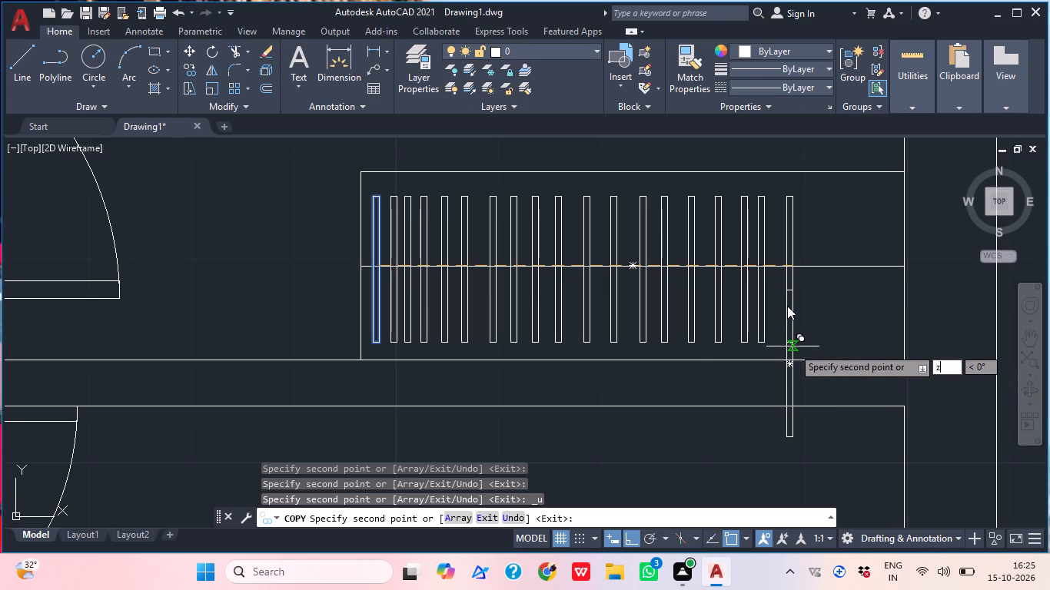
pyautogui.hotkey('ctrl', 'z')
pyautogui.hotkey('ctrl', 'z')
pyautogui.click(799, 298)
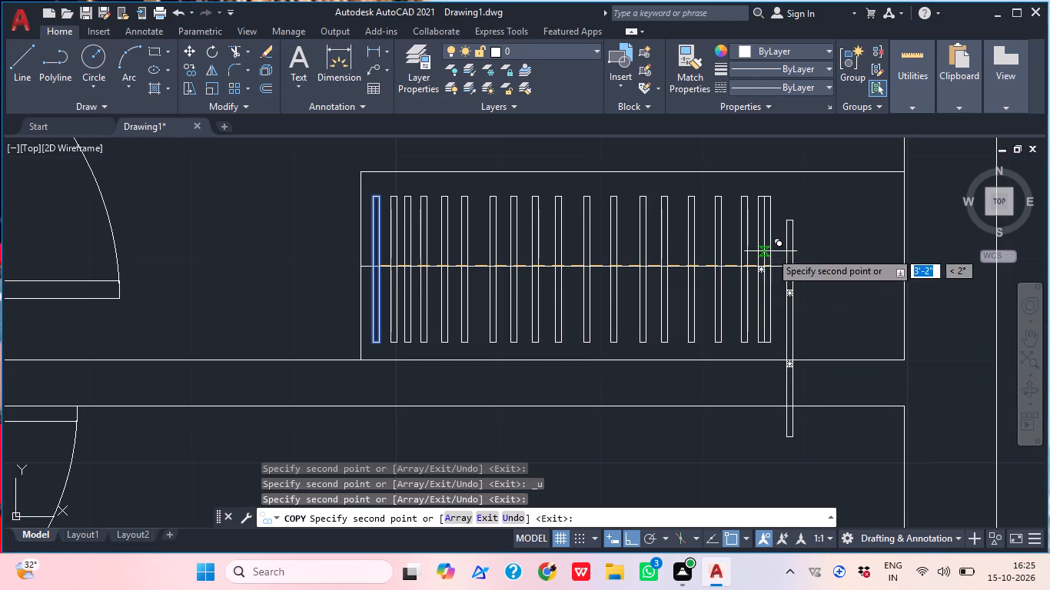
pyautogui.scroll(2, 794, 251)
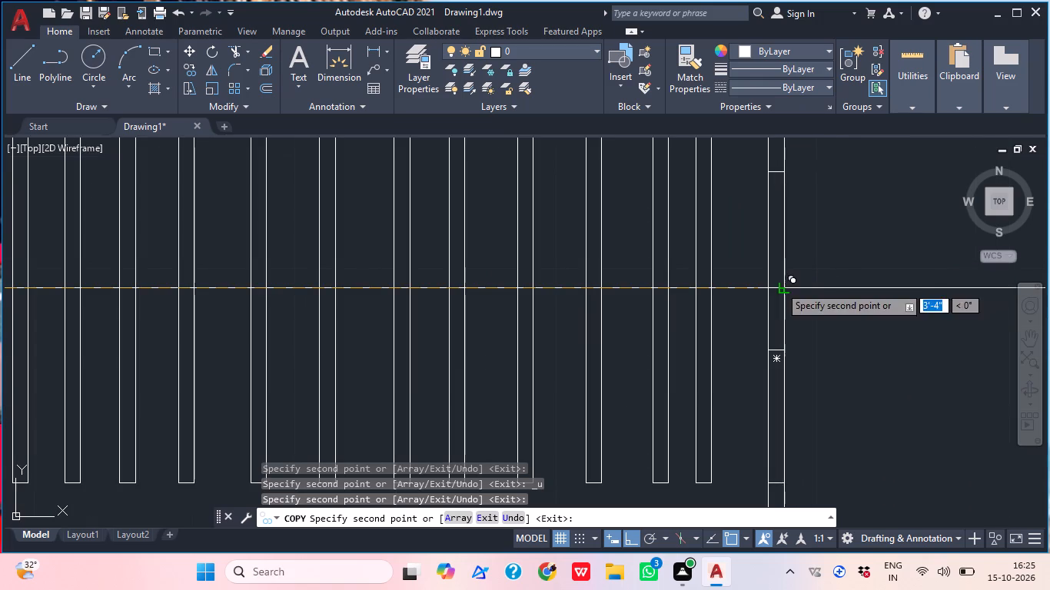
pyautogui.click(756, 286)
pyautogui.click(815, 286)
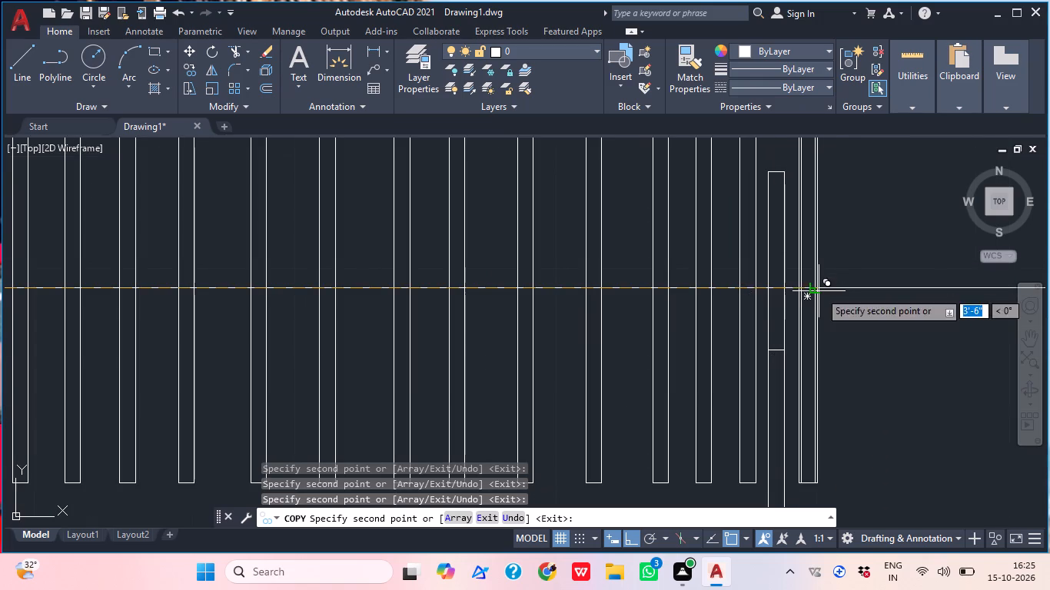
pyautogui.moveTo(819, 291); pyautogui.dragTo(640, 246, button='middle')
pyautogui.click(681, 250)
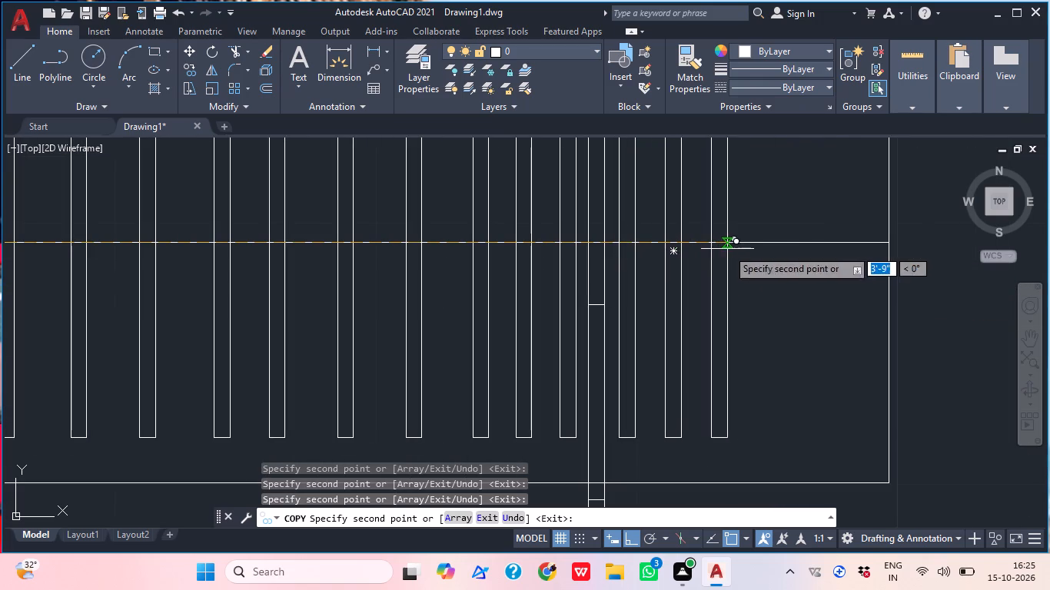
pyautogui.click(727, 249)
pyautogui.click(763, 248)
pyautogui.click(802, 250)
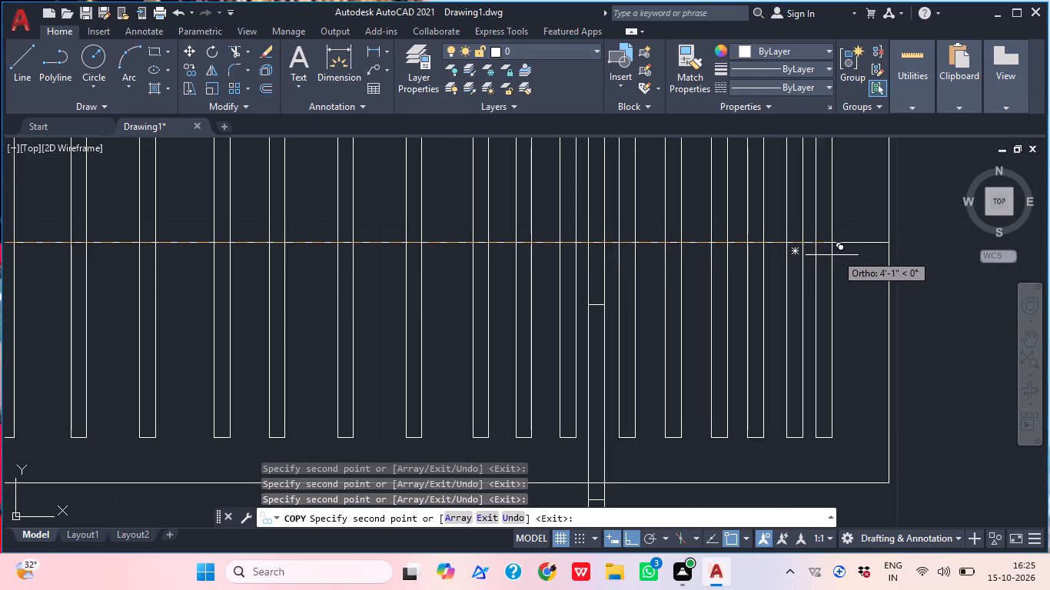
pyautogui.click(849, 246)
pyautogui.moveTo(854, 265); pyautogui.dragTo(873, 313, button='middle')
pyautogui.press('Escape')
# Delete the two stray hanger copies that extend off the rail near the wardrobe's right end.
pyautogui.moveTo(785, 350); pyautogui.dragTo(816, 300, button='middle')
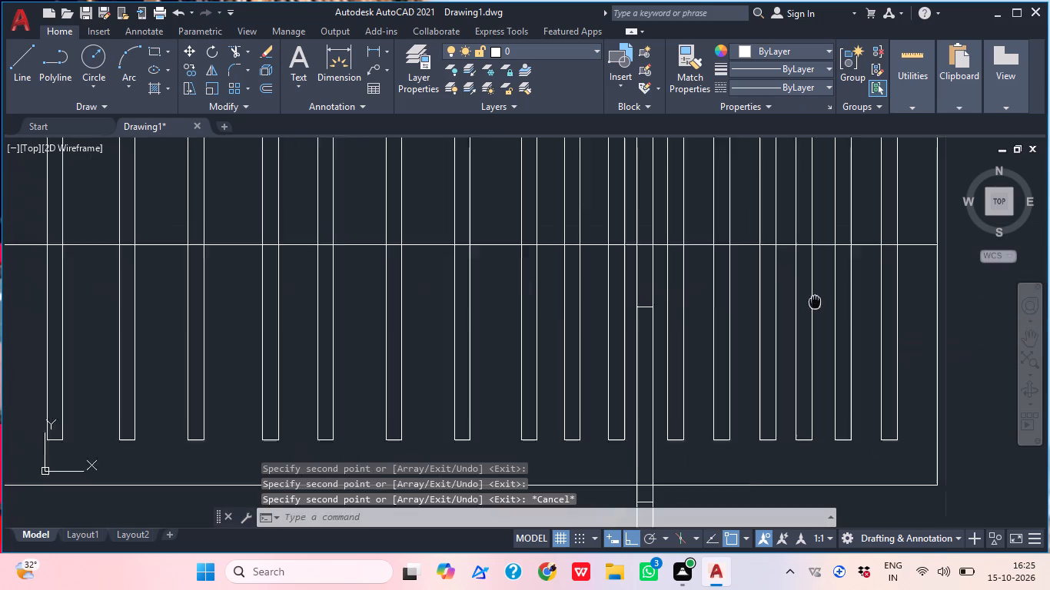
pyautogui.moveTo(816, 300); pyautogui.dragTo(819, 288, button='middle')
pyautogui.click(697, 455)
pyautogui.click(617, 460)
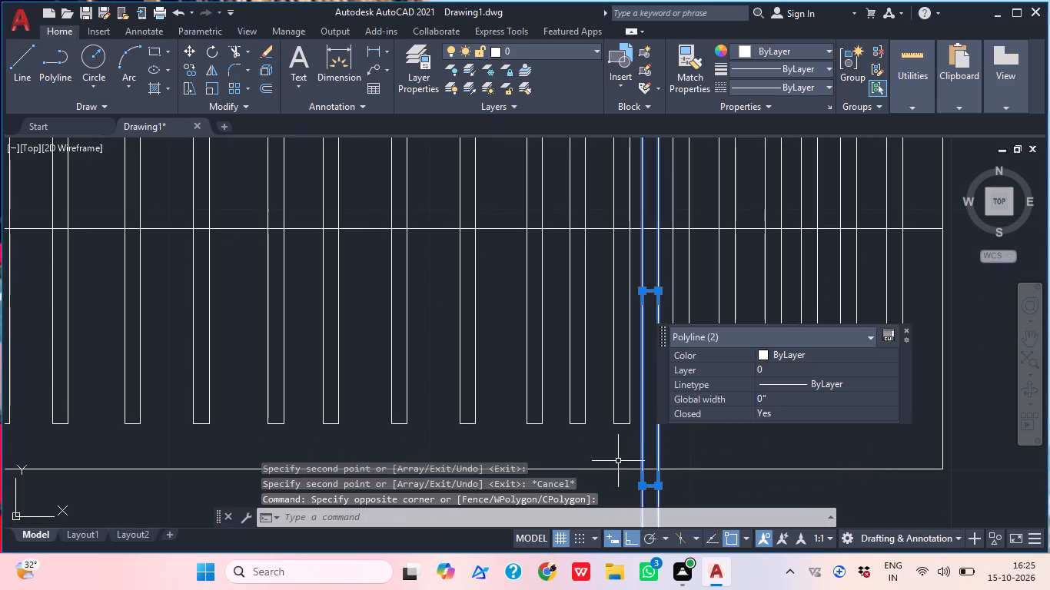
pyautogui.press('Delete')
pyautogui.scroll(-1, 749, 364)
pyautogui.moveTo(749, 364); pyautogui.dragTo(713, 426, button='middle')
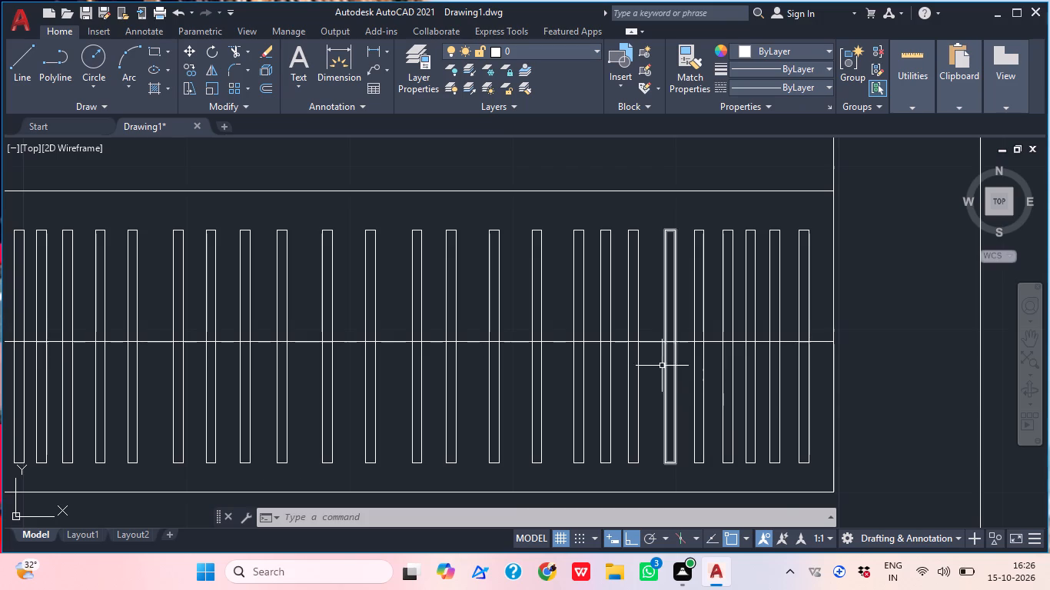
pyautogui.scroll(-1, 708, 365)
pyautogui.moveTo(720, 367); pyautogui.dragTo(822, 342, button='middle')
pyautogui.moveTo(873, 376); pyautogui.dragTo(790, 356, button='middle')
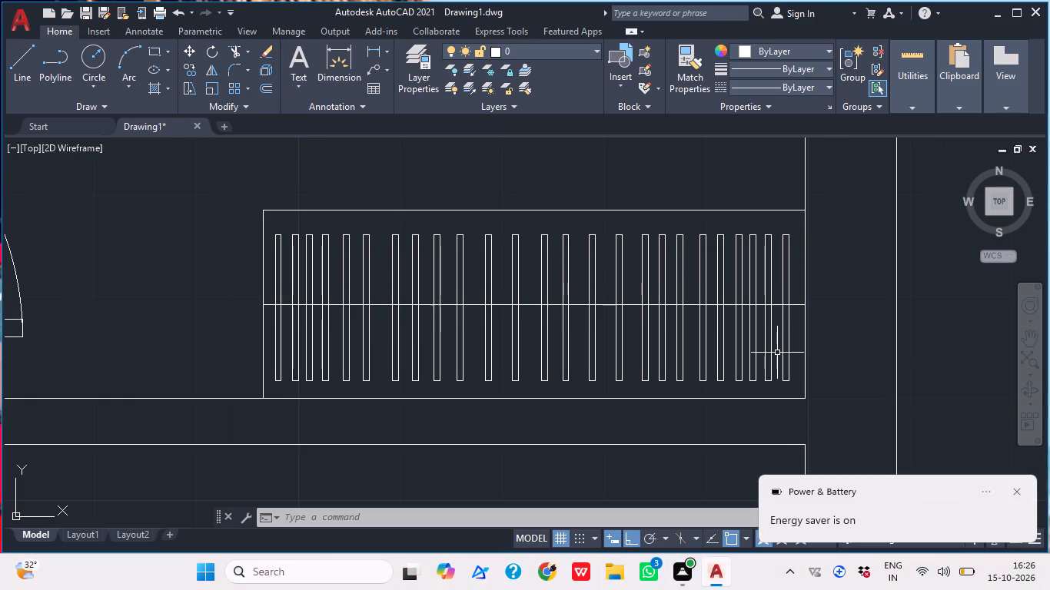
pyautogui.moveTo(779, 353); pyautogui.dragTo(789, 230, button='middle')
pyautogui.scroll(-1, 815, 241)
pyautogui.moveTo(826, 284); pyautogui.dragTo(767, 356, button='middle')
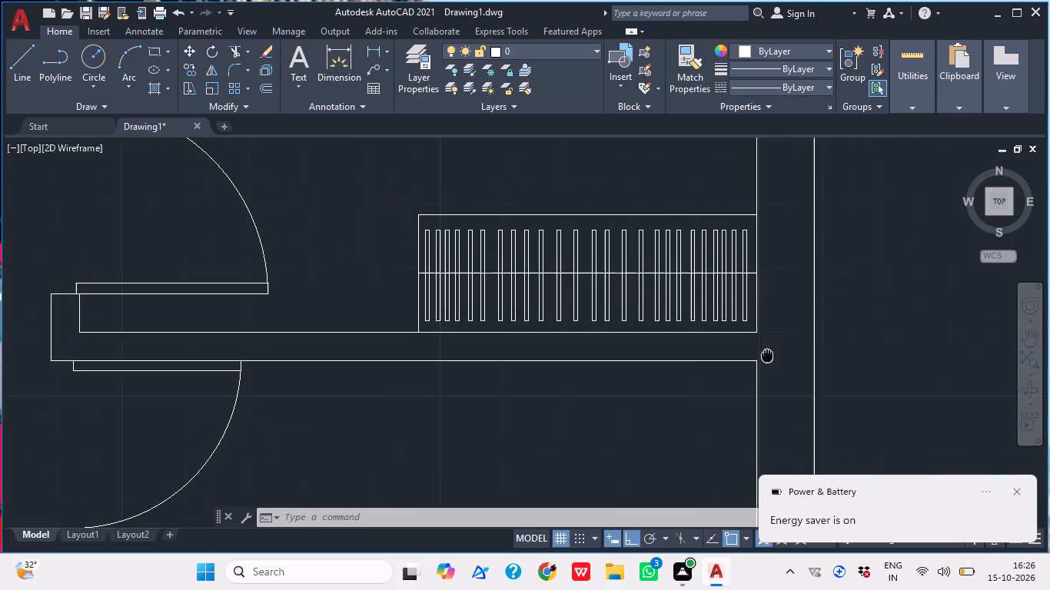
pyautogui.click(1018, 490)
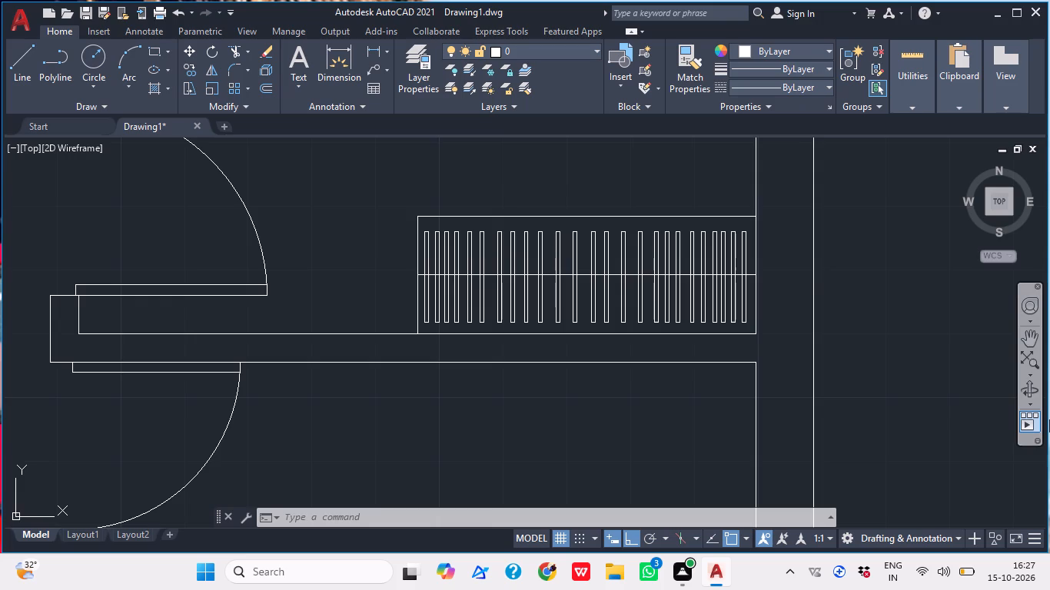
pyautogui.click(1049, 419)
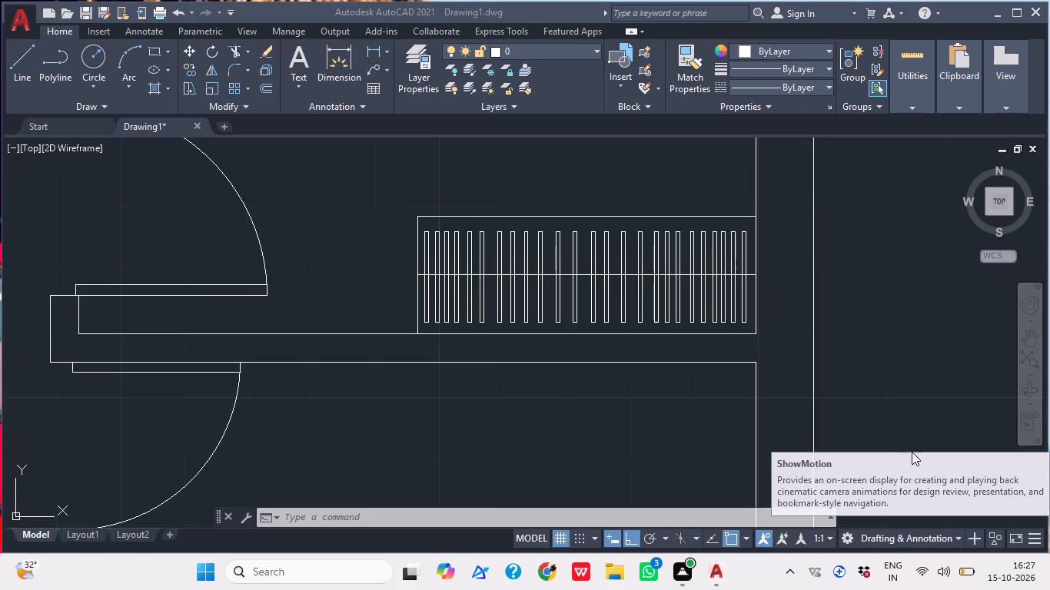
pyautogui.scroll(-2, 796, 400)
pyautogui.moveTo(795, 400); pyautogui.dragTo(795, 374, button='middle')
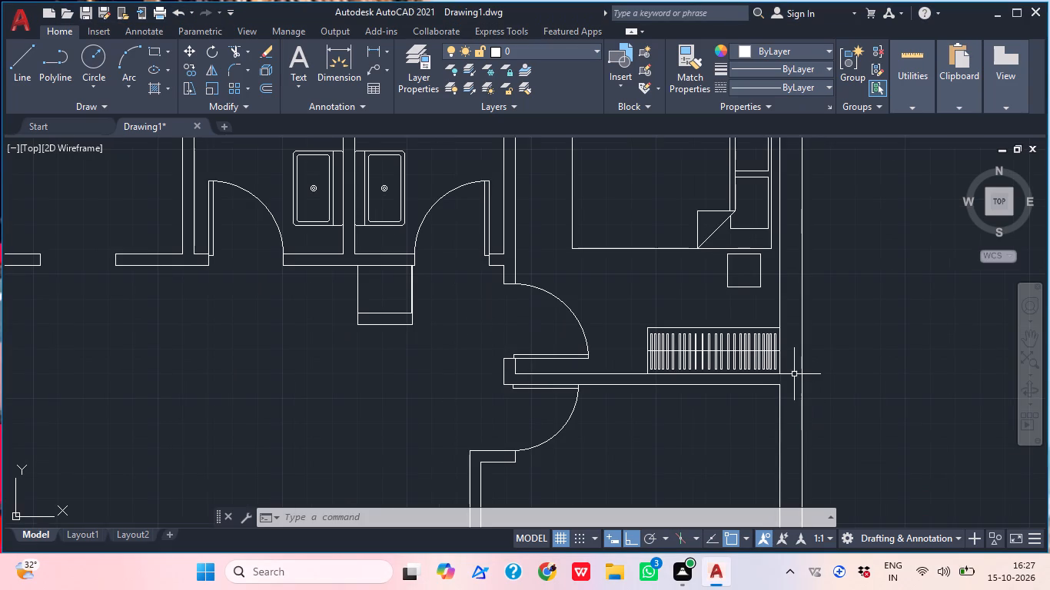
# Mirror the whole wardrobe with its hangers about the horizontal centreline of the wall below it into the adjoining room, keeping the original.
pyautogui.press('Escape')
pyautogui.scroll(2, 746, 355)
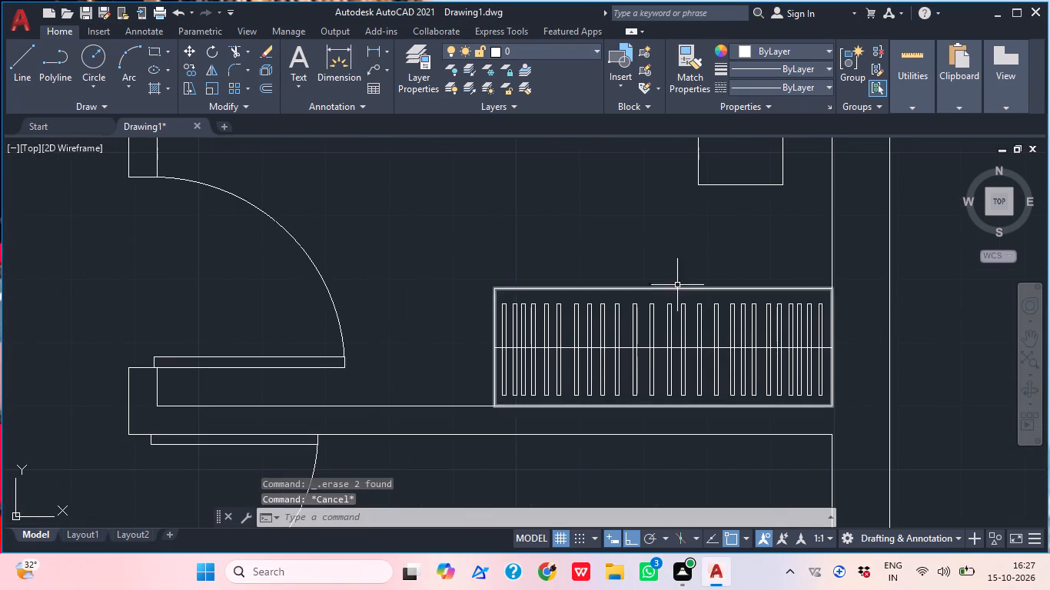
pyautogui.click(438, 270)
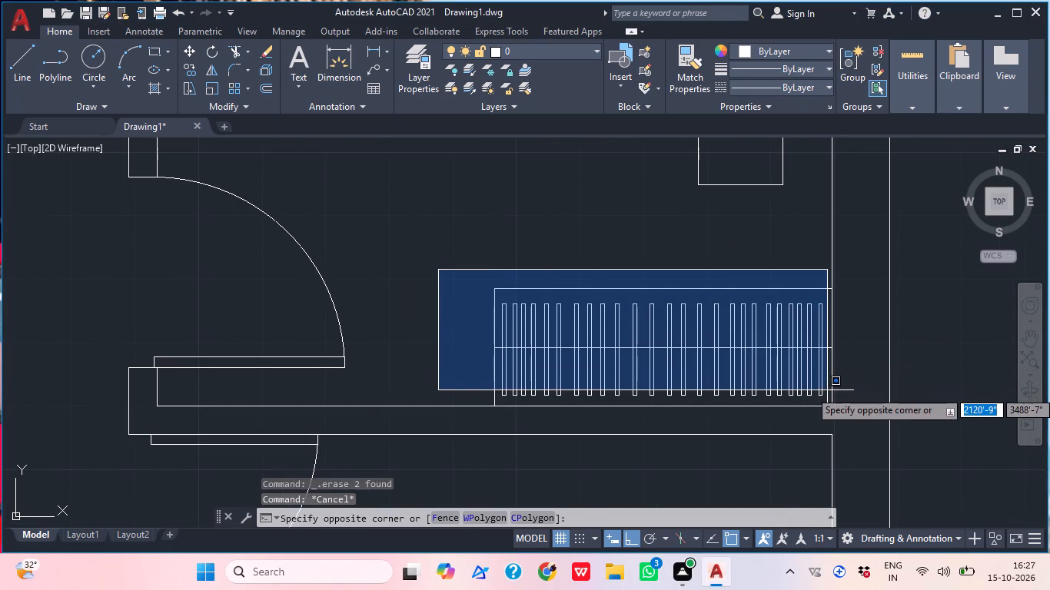
pyautogui.click(827, 390)
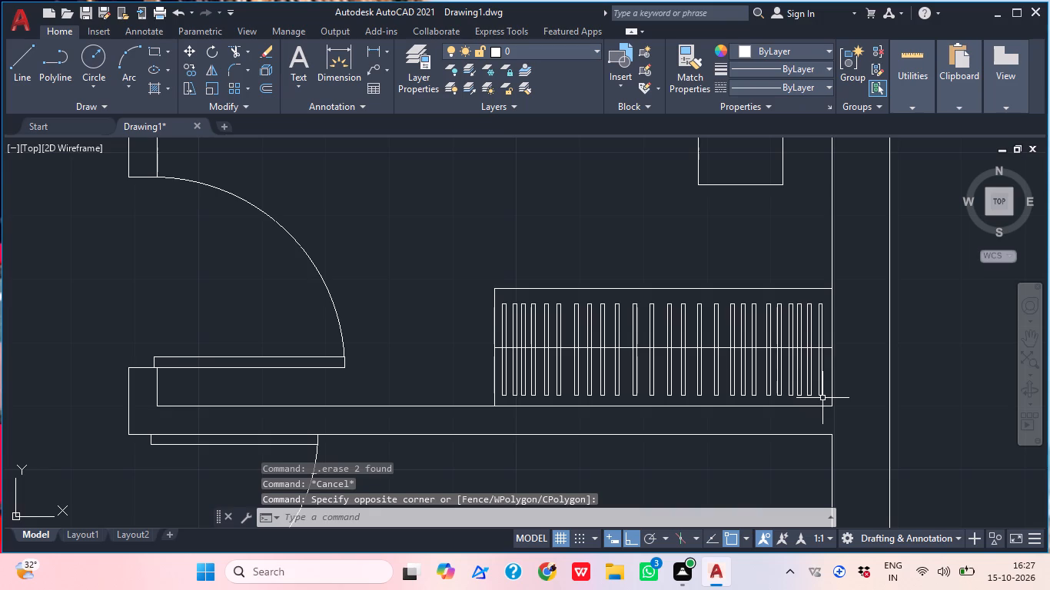
pyautogui.scroll(2, 833, 406)
pyautogui.click(822, 403)
pyautogui.scroll(-3, 808, 378)
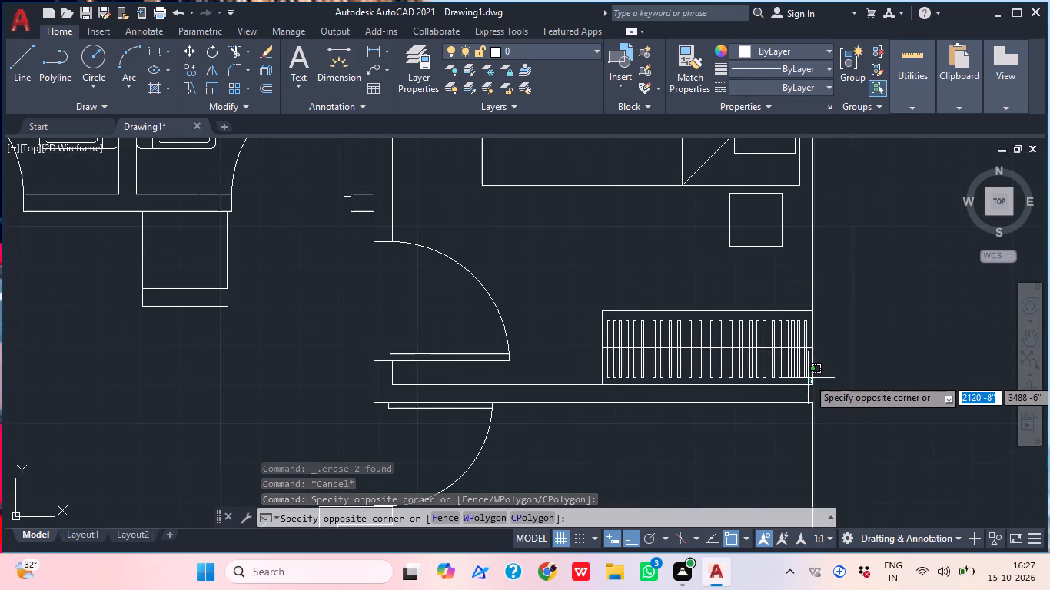
pyautogui.click(579, 287)
pyautogui.moveTo(715, 433); pyautogui.dragTo(715, 433, button='middle')
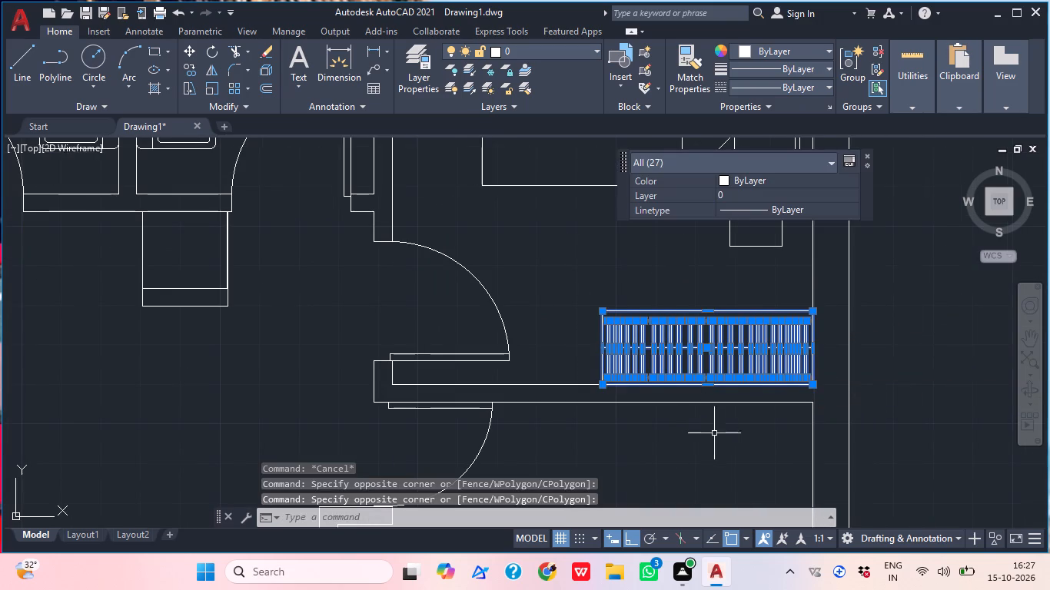
pyautogui.moveTo(715, 433); pyautogui.dragTo(650, 399, button='middle')
pyautogui.write('mi')
pyautogui.press('space')
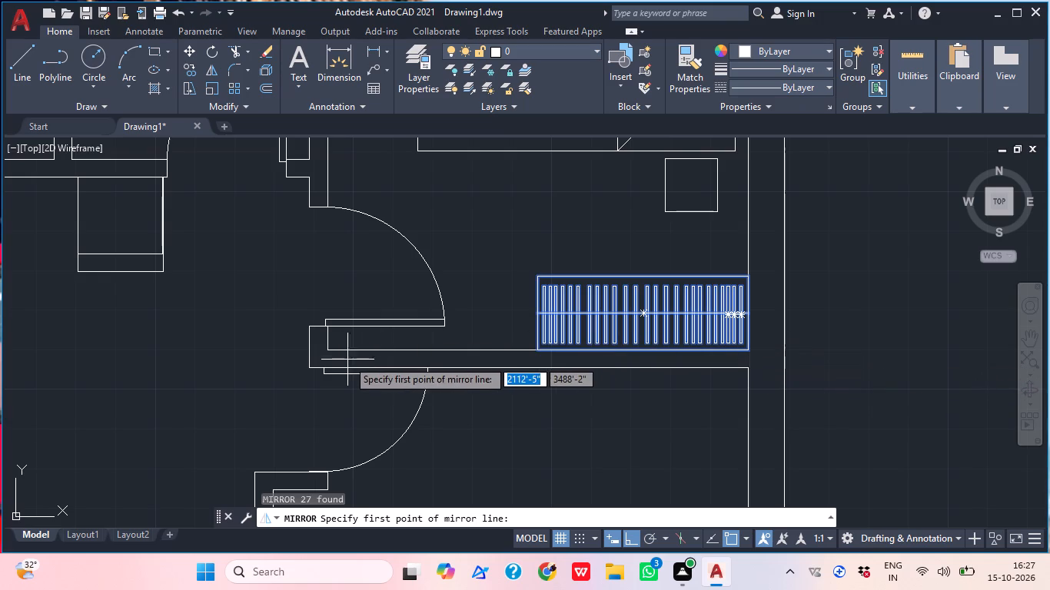
pyautogui.click(310, 357)
pyautogui.scroll(-4, 314, 251)
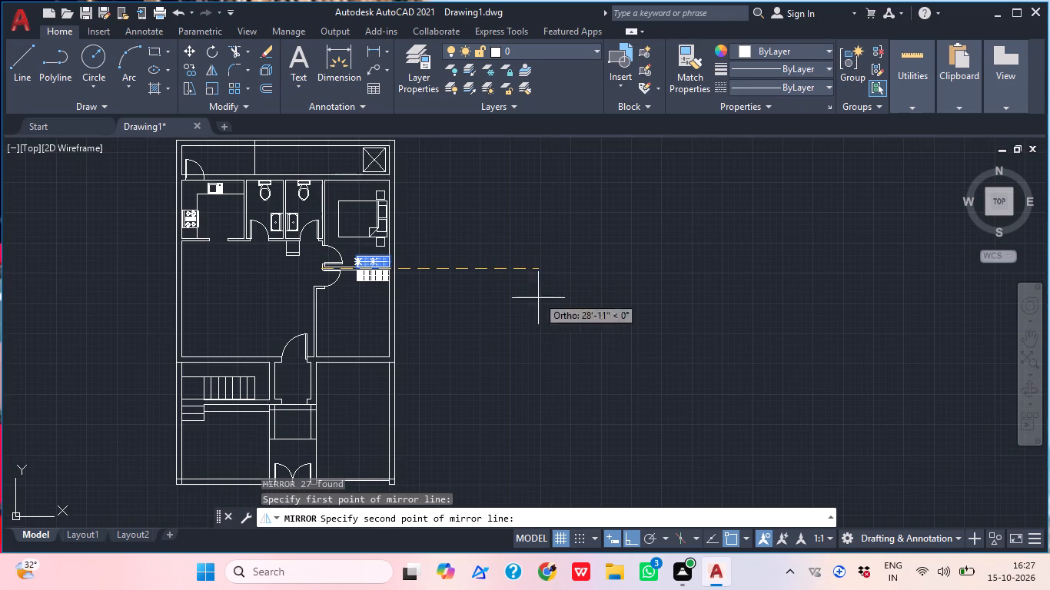
pyautogui.click(547, 372)
pyautogui.moveTo(585, 427); pyautogui.dragTo(547, 372)
pyautogui.moveTo(339, 272); pyautogui.dragTo(344, 277, button='middle')
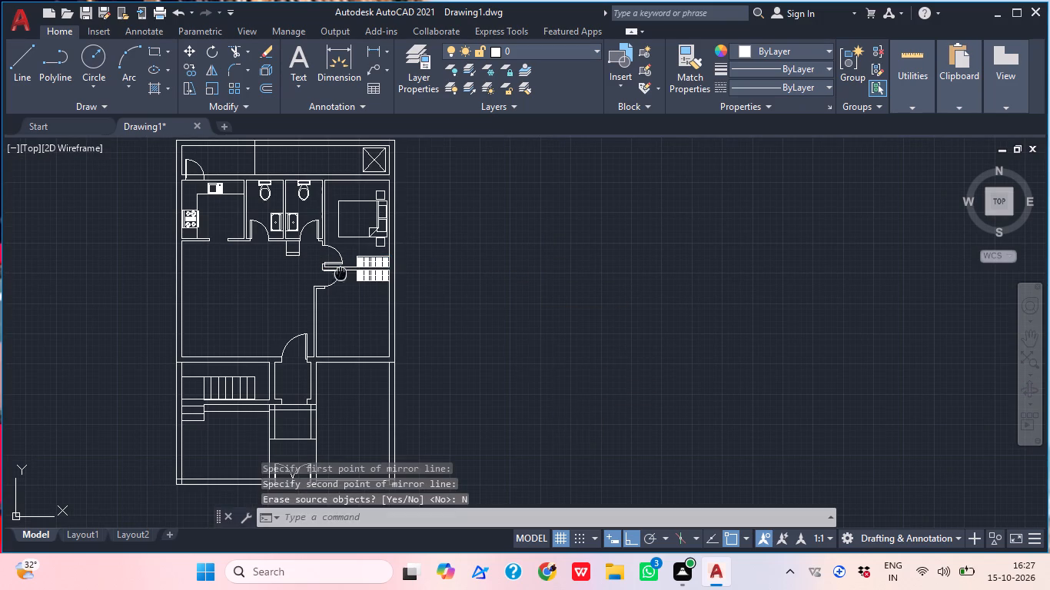
# Examine the original and mirrored wardrobes with their hangers on both sides of the wall between the bedrooms.
pyautogui.scroll(2, 362, 287)
pyautogui.moveTo(344, 277); pyautogui.dragTo(410, 299, button='middle')
pyautogui.scroll(2, 546, 333)
pyautogui.moveTo(593, 323); pyautogui.dragTo(591, 397, button='middle')
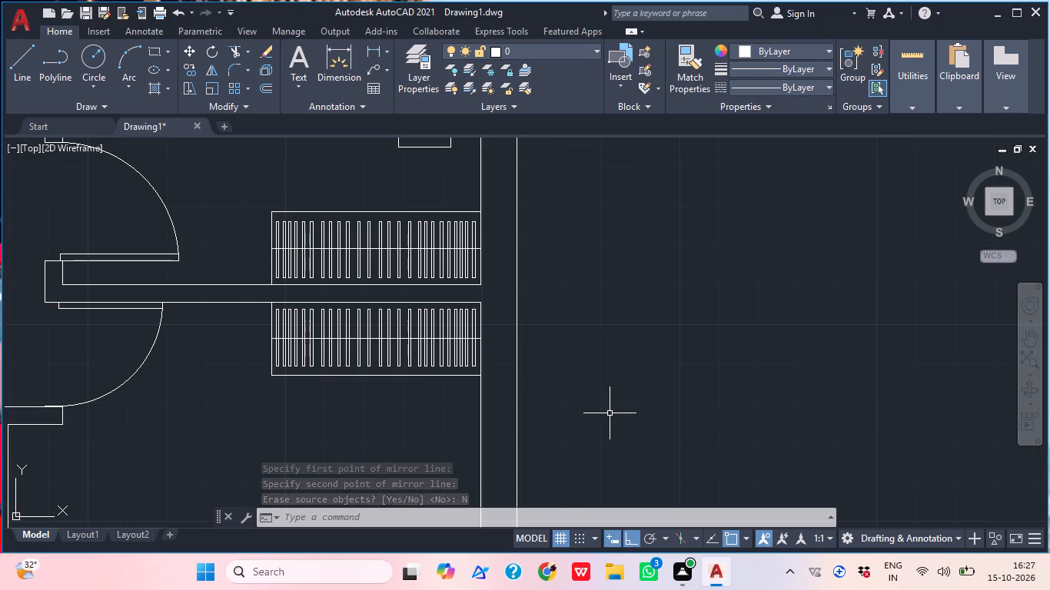
pyautogui.moveTo(520, 326); pyautogui.dragTo(590, 399, button='middle')
pyautogui.scroll(1, 593, 380)
pyautogui.moveTo(620, 372); pyautogui.dragTo(673, 323, button='middle')
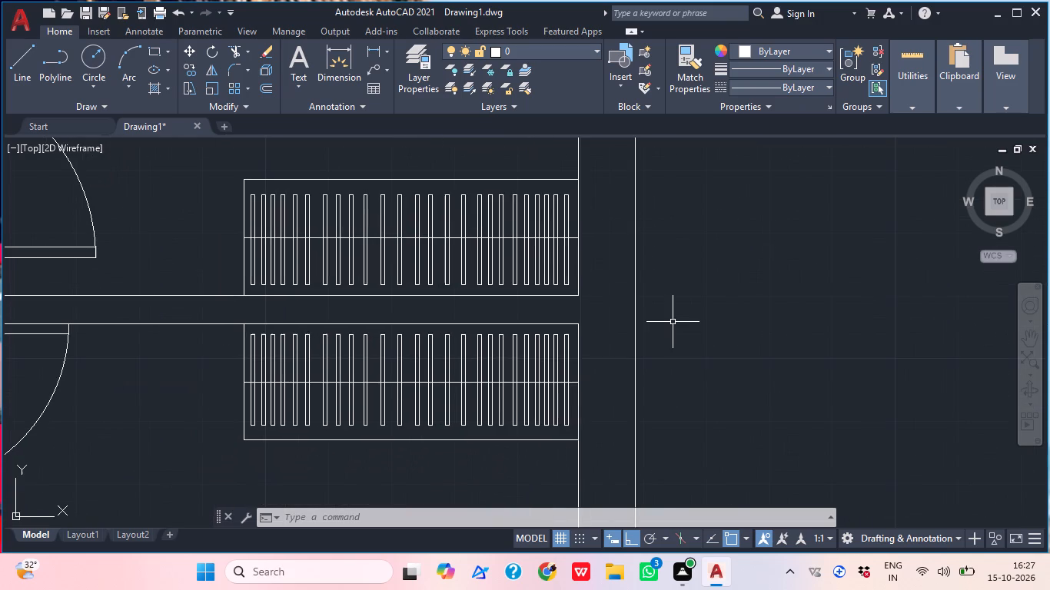
pyautogui.moveTo(537, 348); pyautogui.dragTo(633, 355, button='middle')
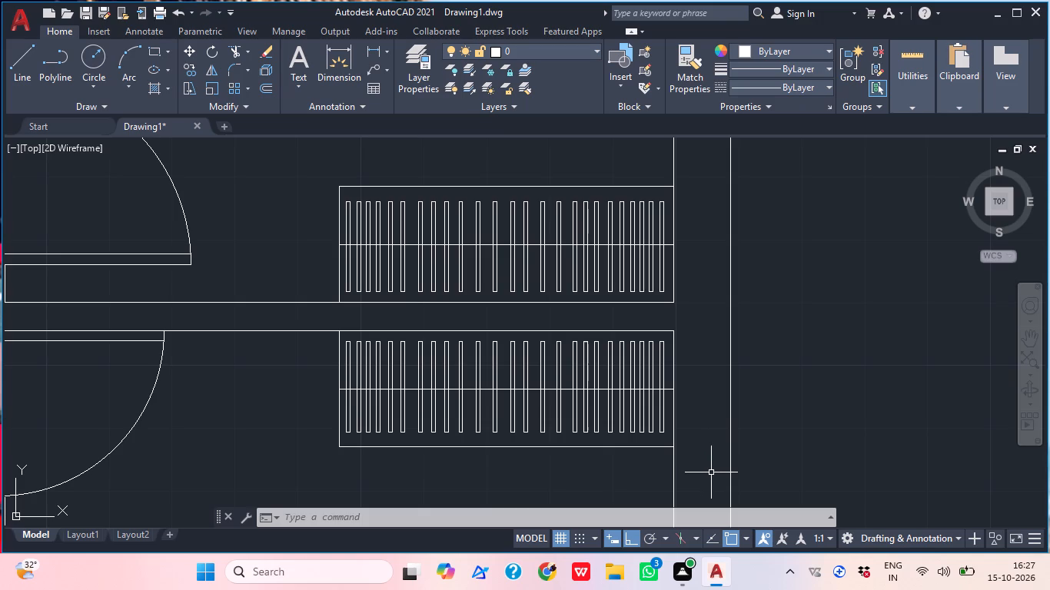
pyautogui.scroll(-4, 696, 395)
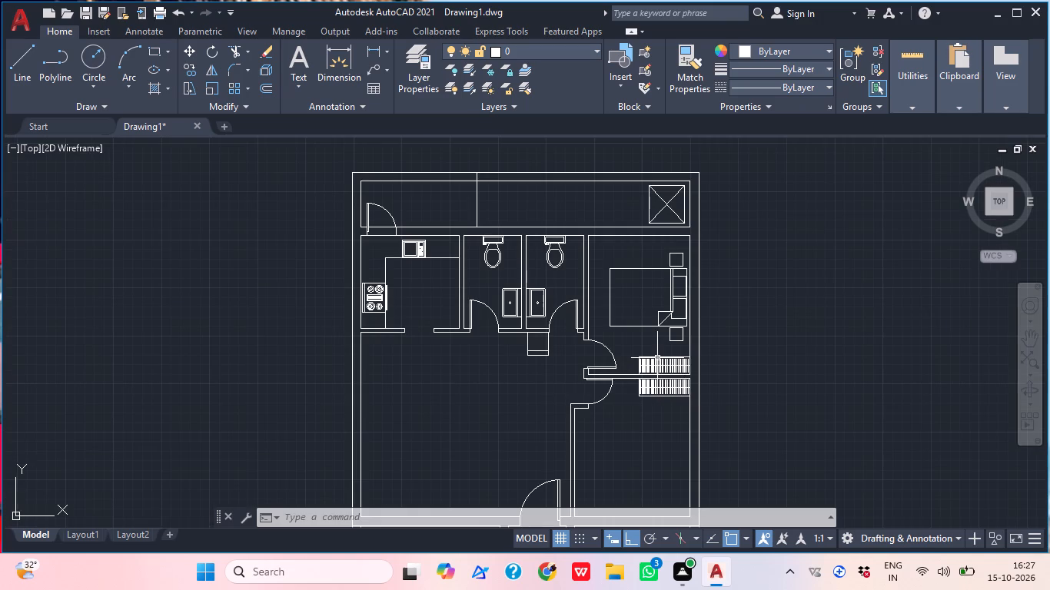
# Copy the bed and its two nightstands from the upper bedroom about 15' down to the right wall of the bedroom below.
pyautogui.scroll(1, 683, 268)
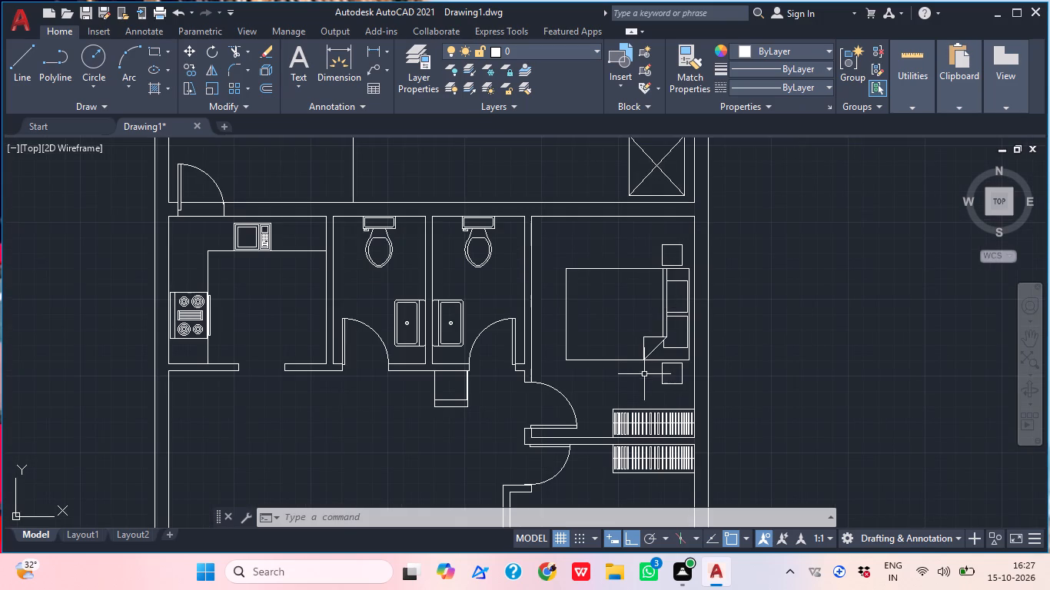
pyautogui.click(675, 398)
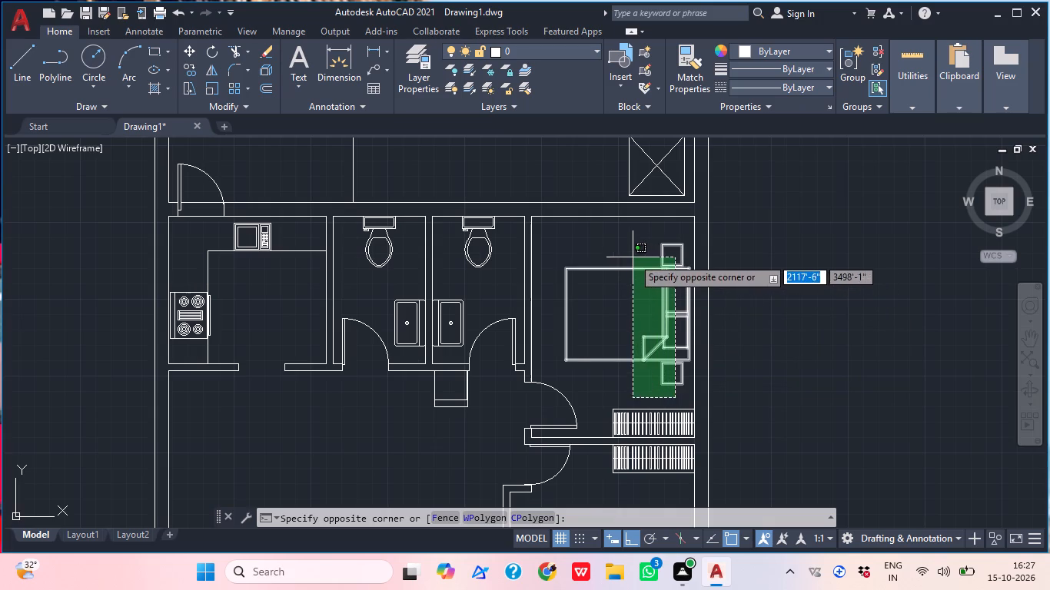
pyautogui.click(633, 257)
pyautogui.moveTo(769, 297); pyautogui.dragTo(702, 301, button='middle')
pyautogui.write('cop')
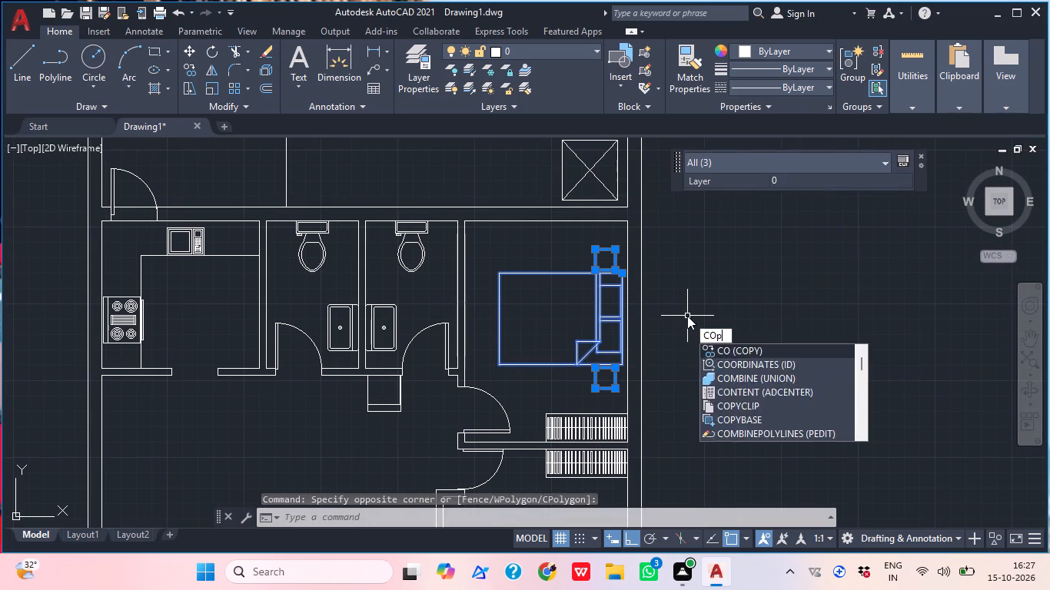
pyautogui.press('space')
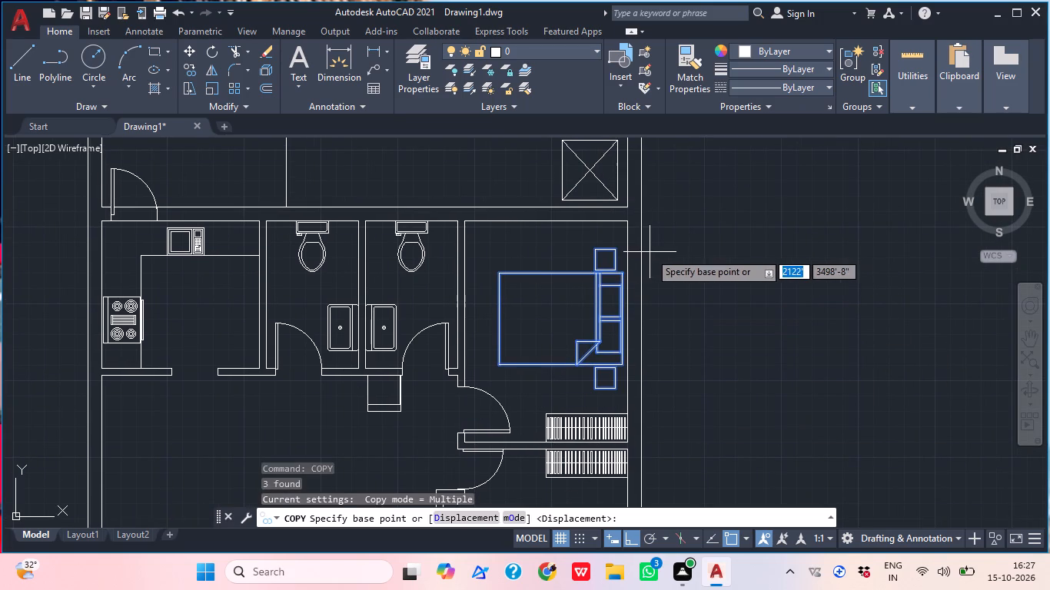
pyautogui.moveTo(616, 282); pyautogui.dragTo(571, 189, button='middle')
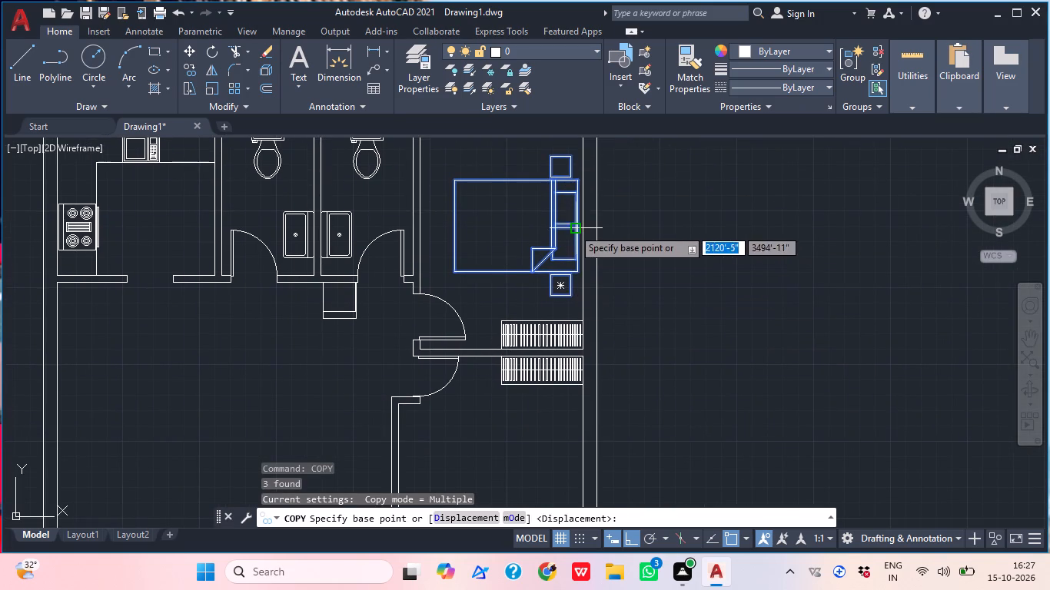
pyautogui.click(575, 220)
pyautogui.moveTo(610, 351); pyautogui.dragTo(611, 214, button='middle')
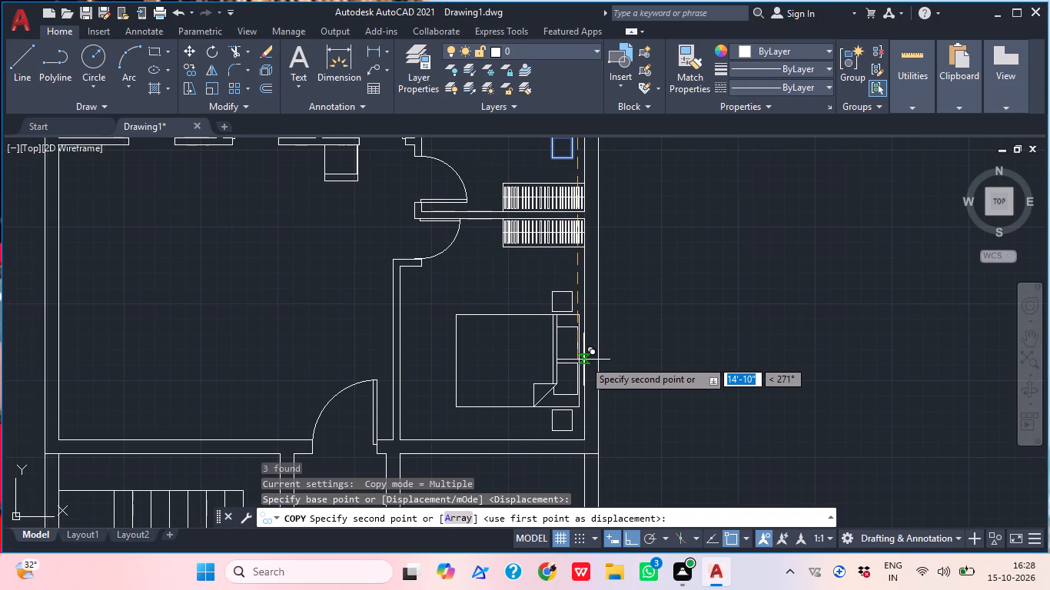
pyautogui.scroll(1, 590, 363)
pyautogui.moveTo(590, 363); pyautogui.dragTo(596, 331, button='middle')
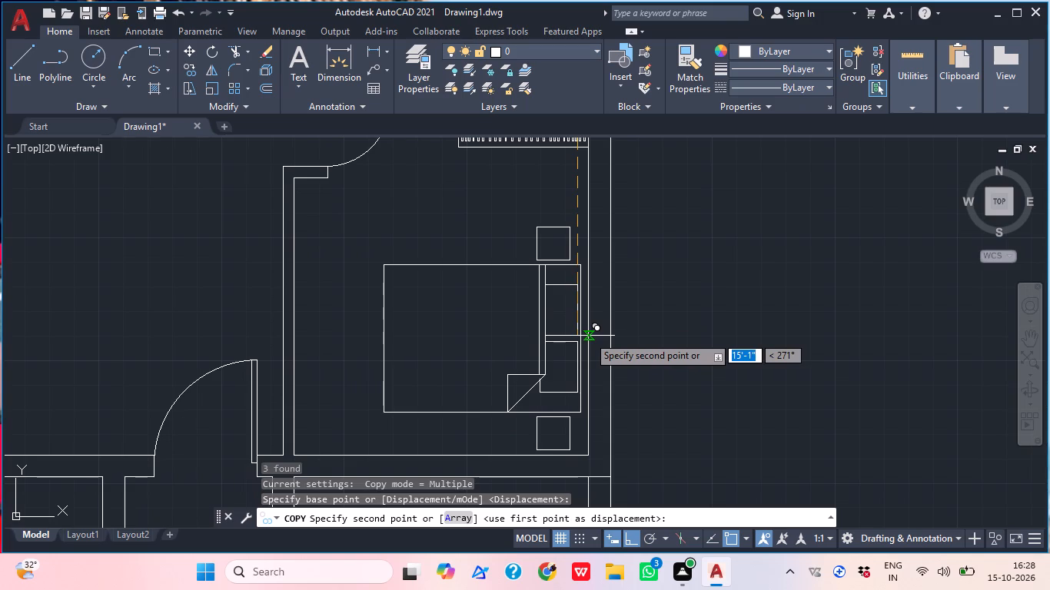
pyautogui.click(588, 331)
pyautogui.scroll(-1, 617, 326)
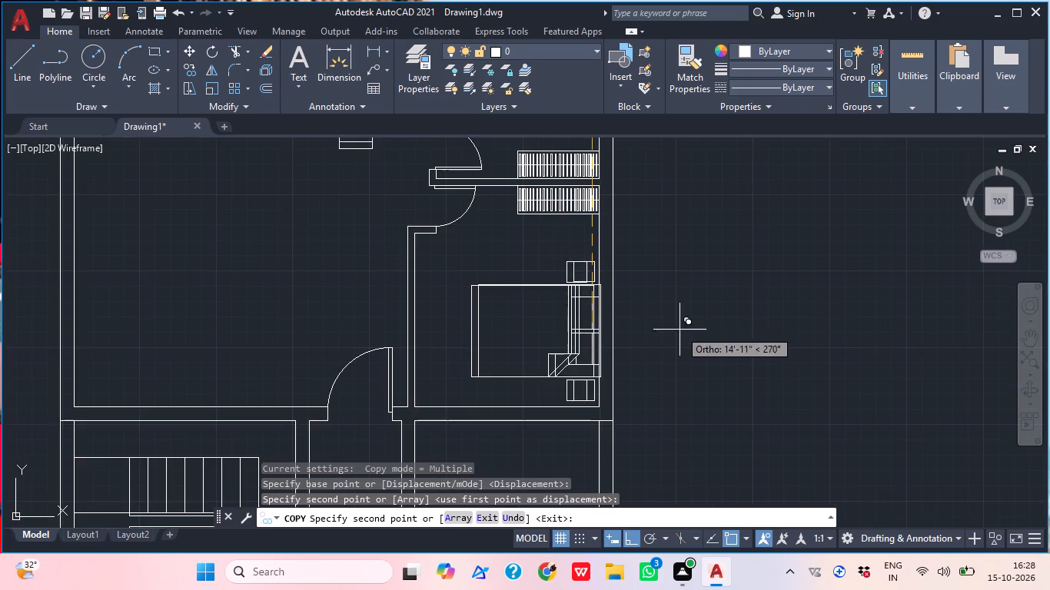
pyautogui.moveTo(688, 336); pyautogui.dragTo(695, 399, button='middle')
pyautogui.press('Escape')
pyautogui.scroll(-1, 666, 415)
pyautogui.moveTo(666, 415); pyautogui.dragTo(678, 358, button='middle')
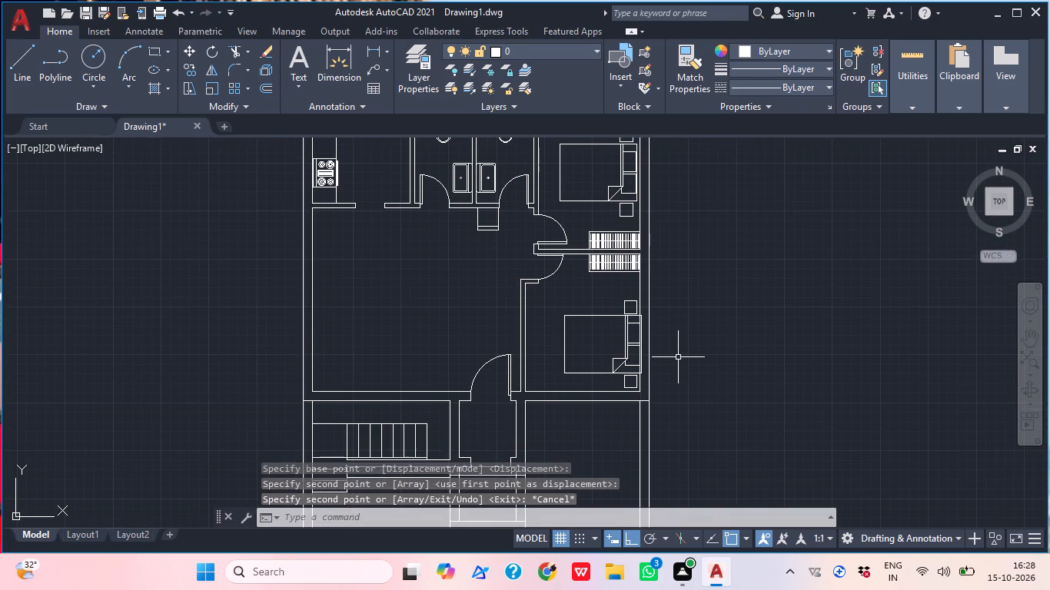
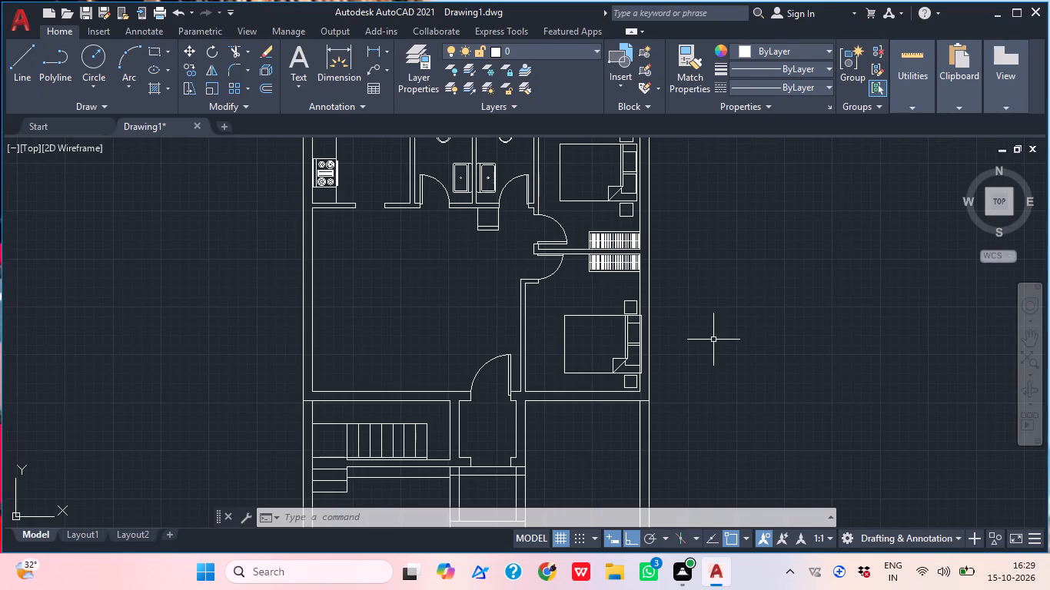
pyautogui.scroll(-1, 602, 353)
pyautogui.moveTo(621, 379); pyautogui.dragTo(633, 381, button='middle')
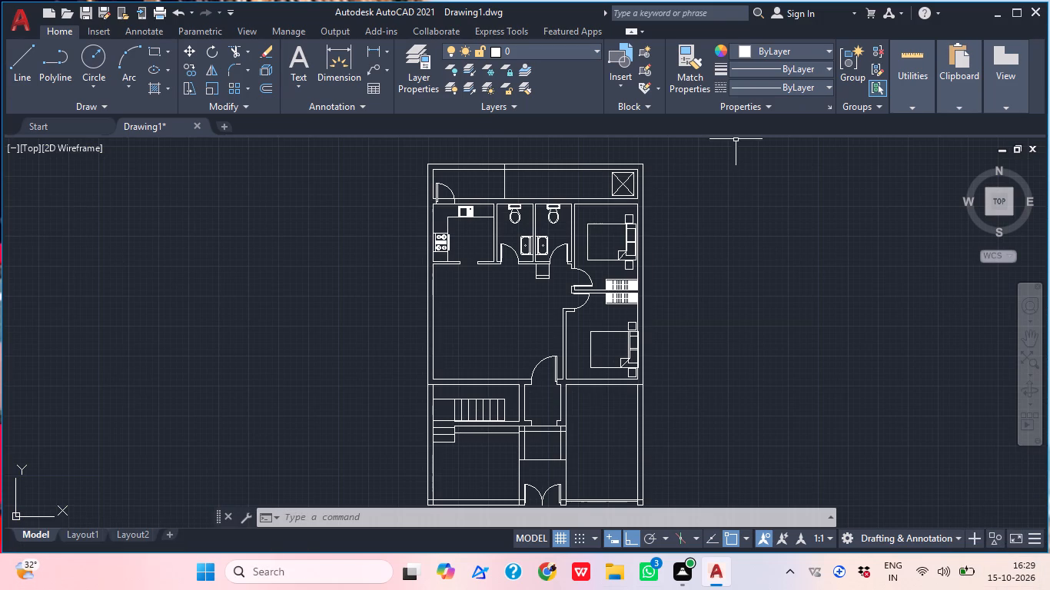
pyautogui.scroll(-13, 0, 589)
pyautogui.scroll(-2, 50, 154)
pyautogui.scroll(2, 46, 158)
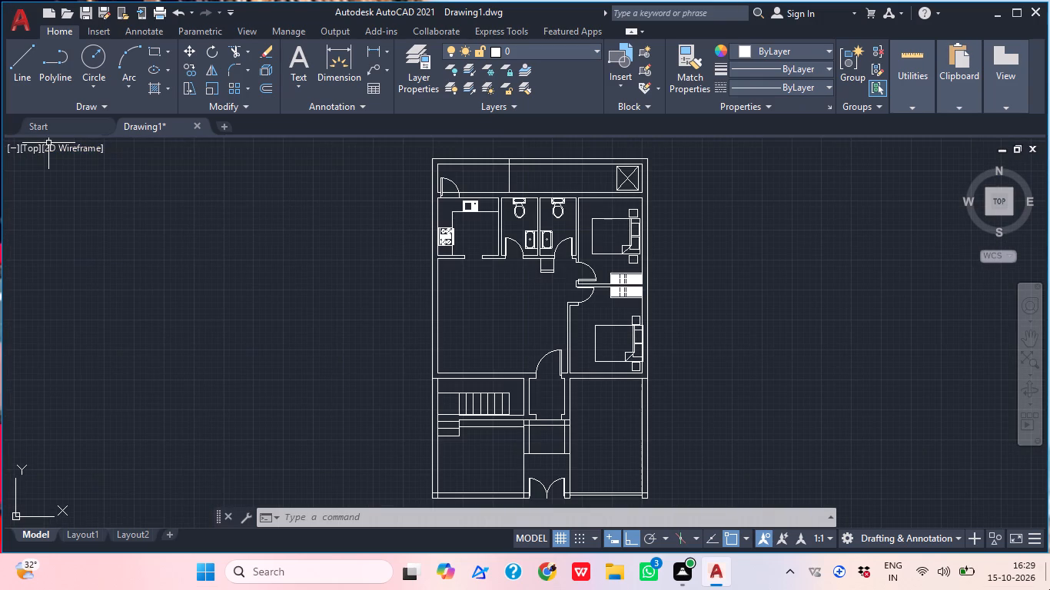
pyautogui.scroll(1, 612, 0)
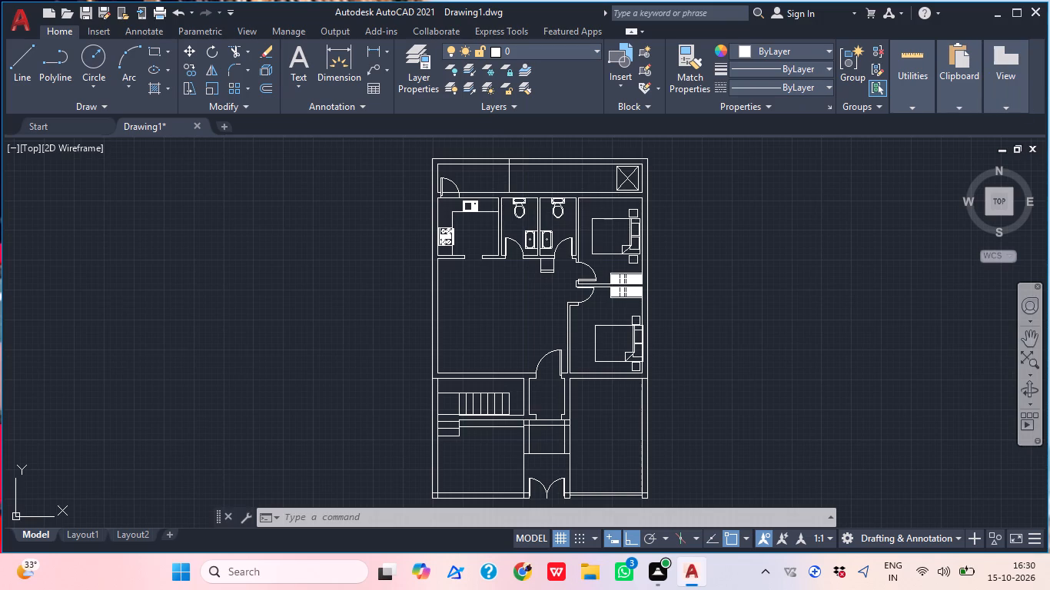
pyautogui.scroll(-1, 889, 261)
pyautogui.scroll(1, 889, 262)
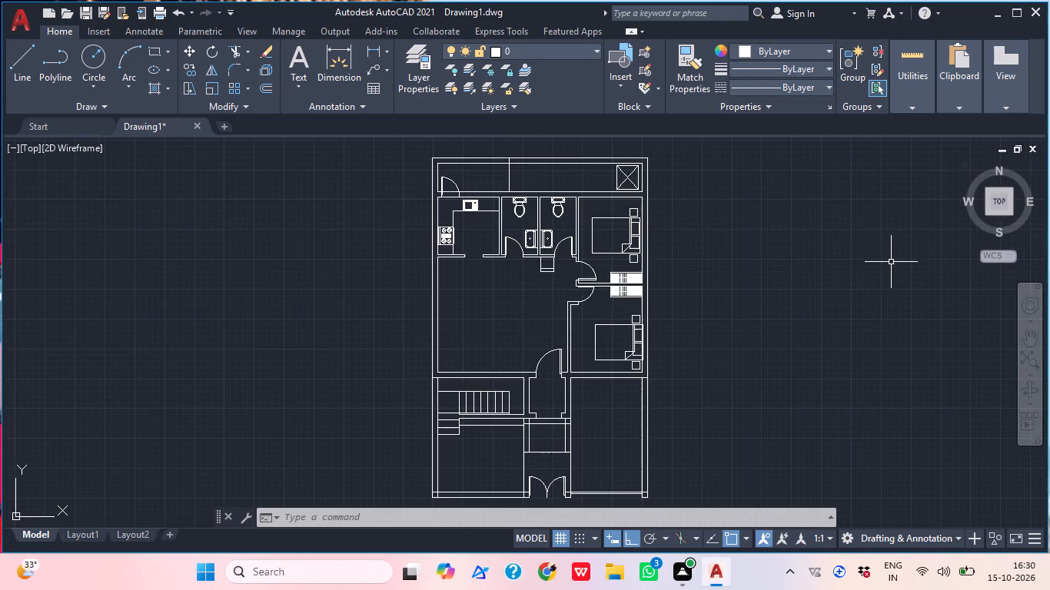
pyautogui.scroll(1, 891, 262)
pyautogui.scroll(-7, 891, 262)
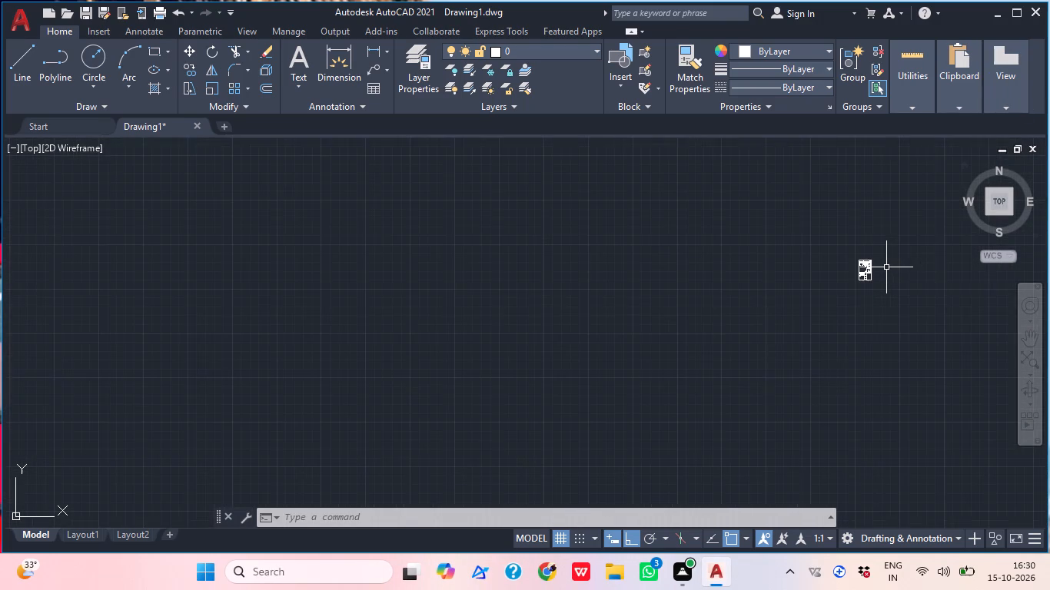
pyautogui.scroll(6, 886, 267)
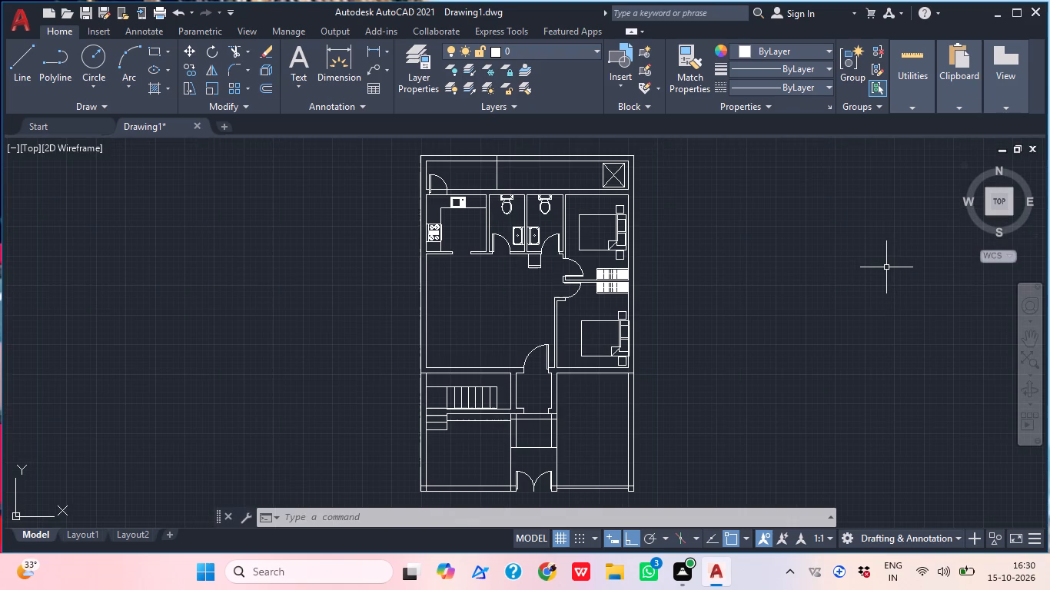
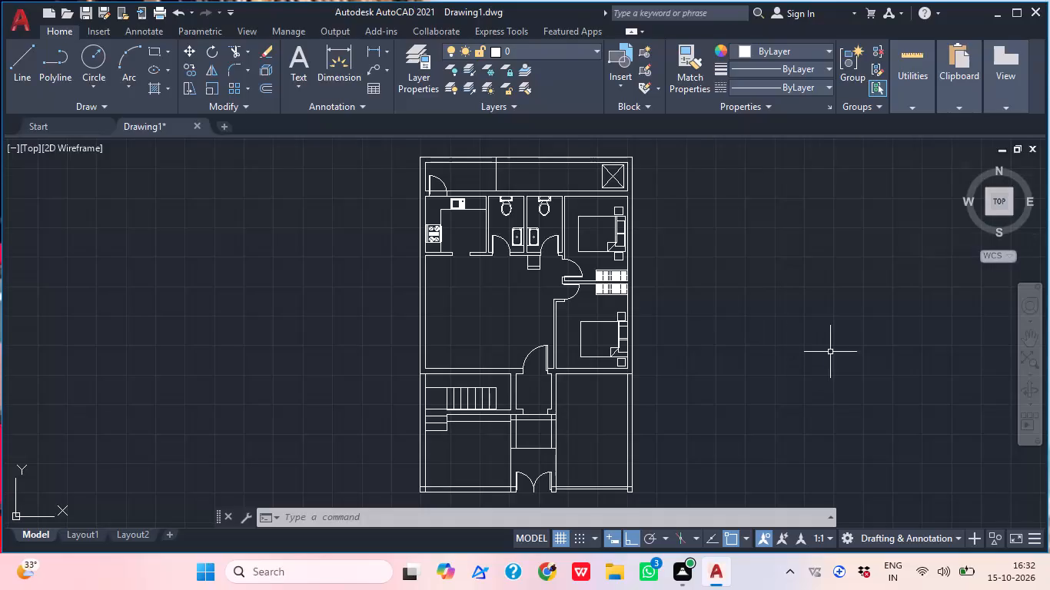
# Review the whole floor plan, looking closely at the staircase, the entrance and the empty front rooms.
pyautogui.scroll(-2, 830, 352)
pyautogui.scroll(4, 830, 352)
pyautogui.moveTo(830, 352); pyautogui.dragTo(849, 348, button='middle')
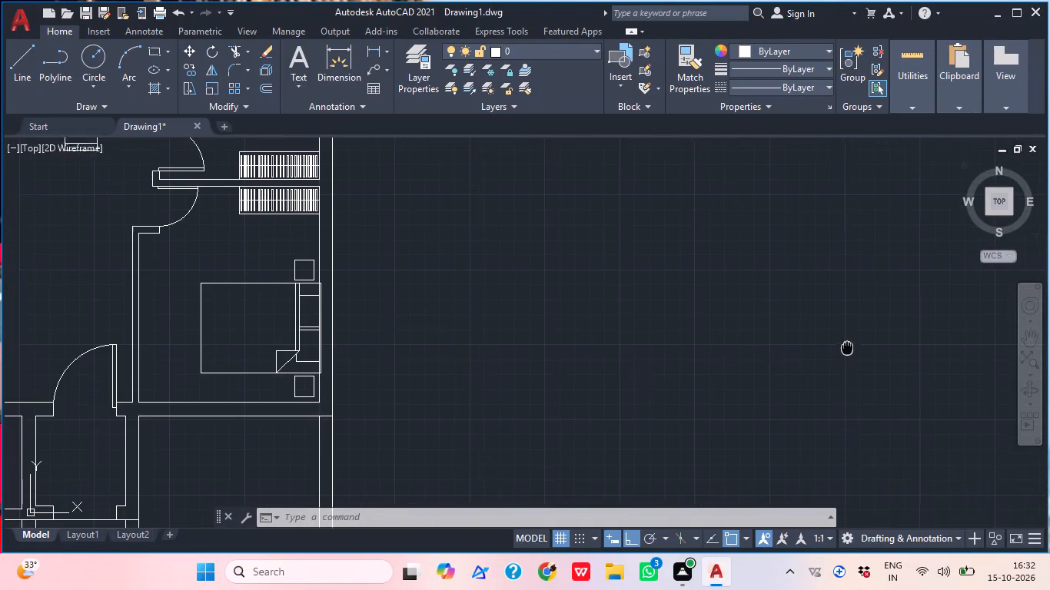
pyautogui.moveTo(849, 348); pyautogui.dragTo(969, 394, button='middle')
pyautogui.scroll(-2, 951, 372)
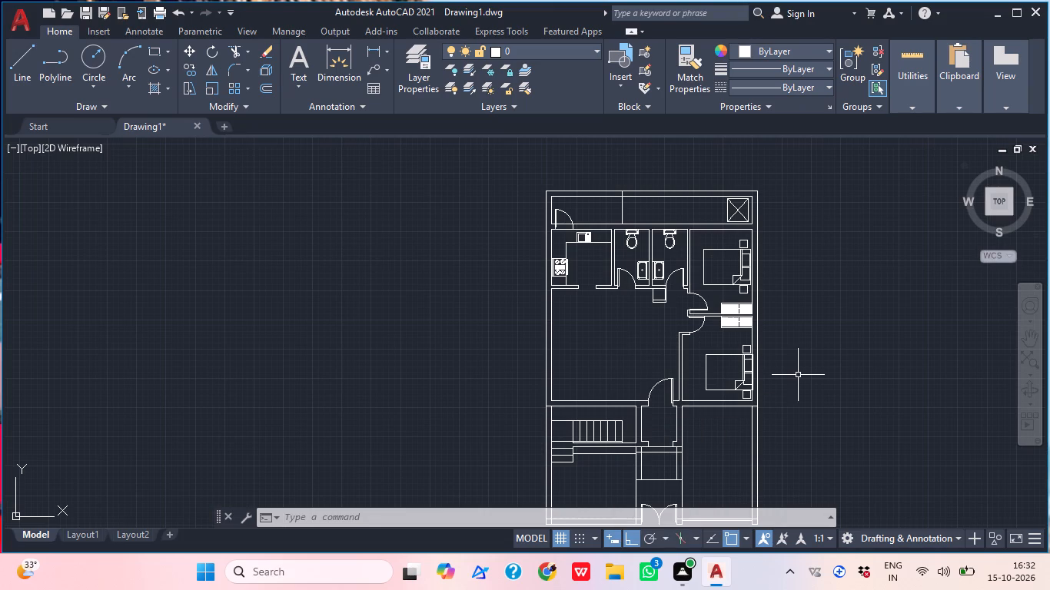
pyautogui.click(631, 305)
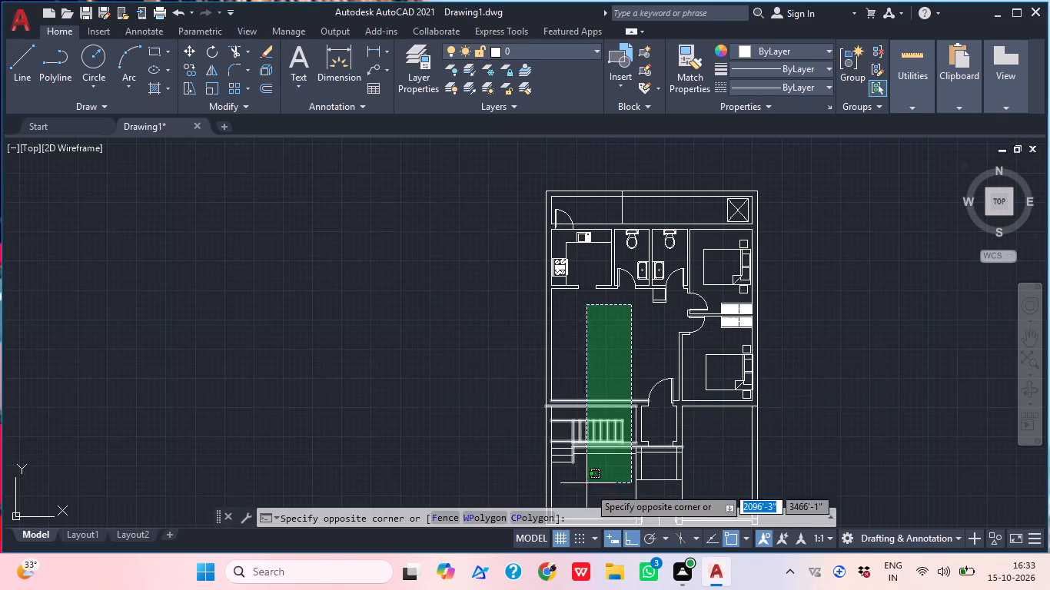
pyautogui.press('Escape')
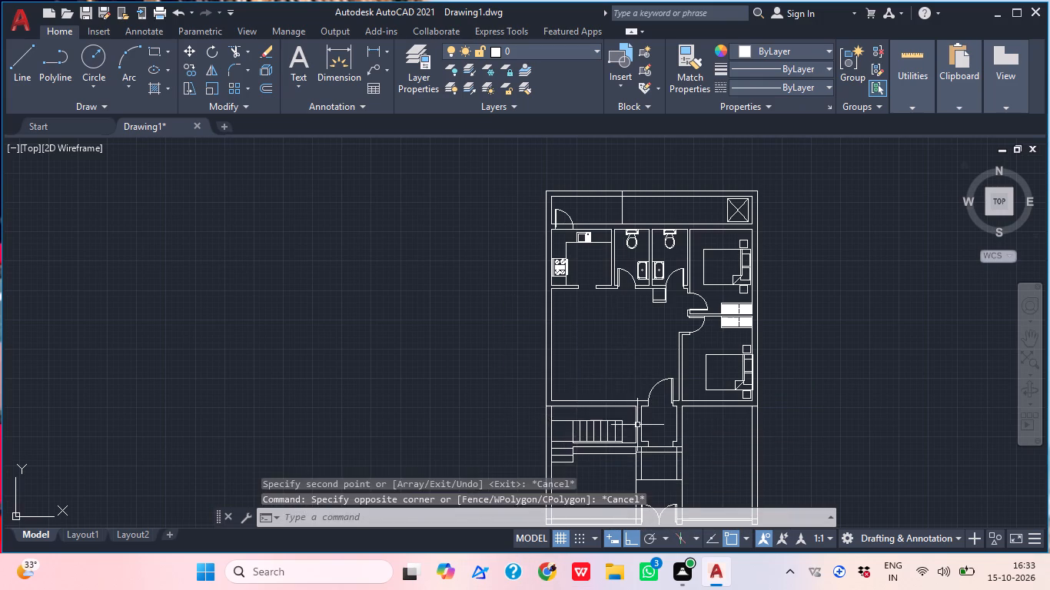
pyautogui.moveTo(664, 436); pyautogui.dragTo(444, 323, button='middle')
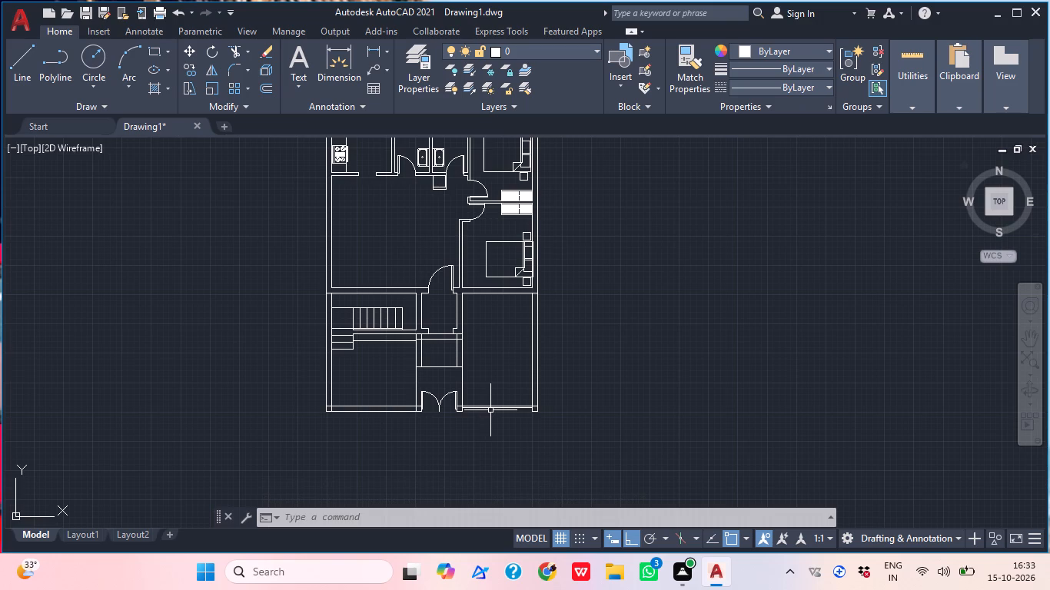
pyautogui.moveTo(477, 350); pyautogui.dragTo(530, 396, button='middle')
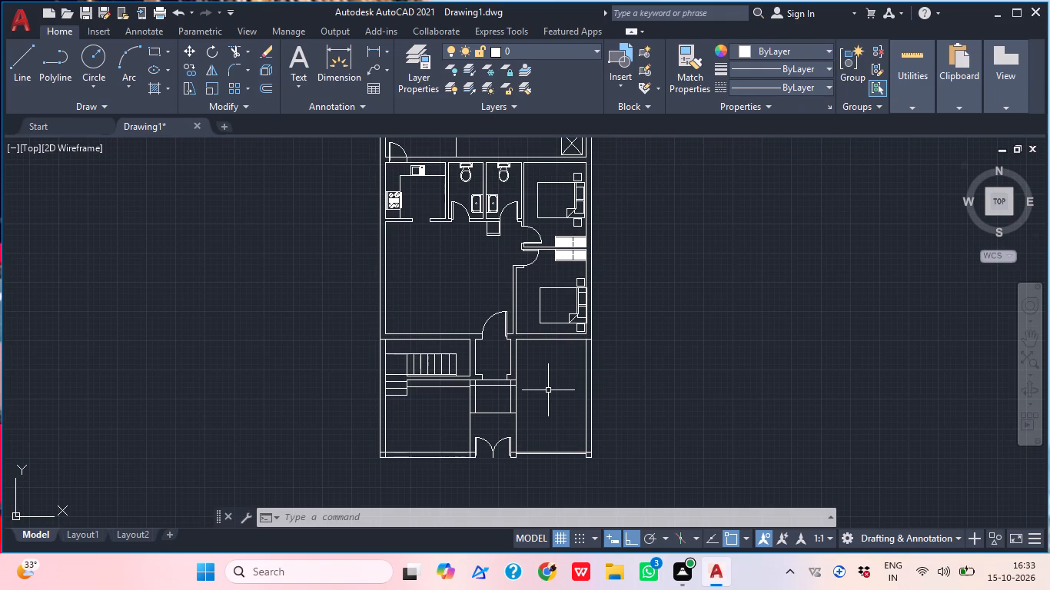
pyautogui.moveTo(646, 389); pyautogui.dragTo(643, 424, button='middle')
pyautogui.scroll(1, 627, 409)
pyautogui.moveTo(624, 407); pyautogui.dragTo(756, 360, button='middle')
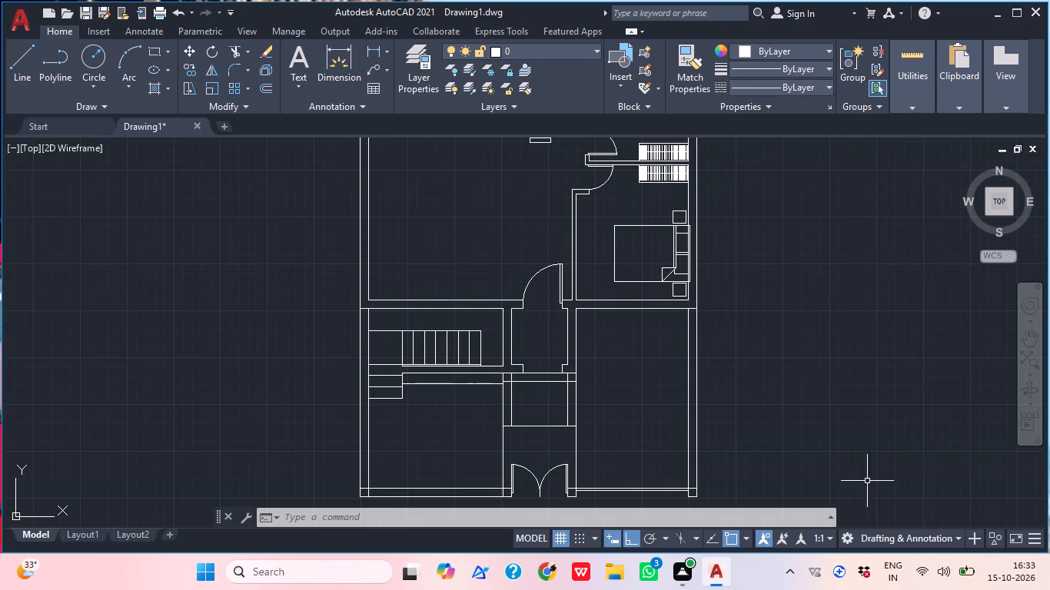
pyautogui.moveTo(630, 384); pyautogui.dragTo(632, 412, button='middle')
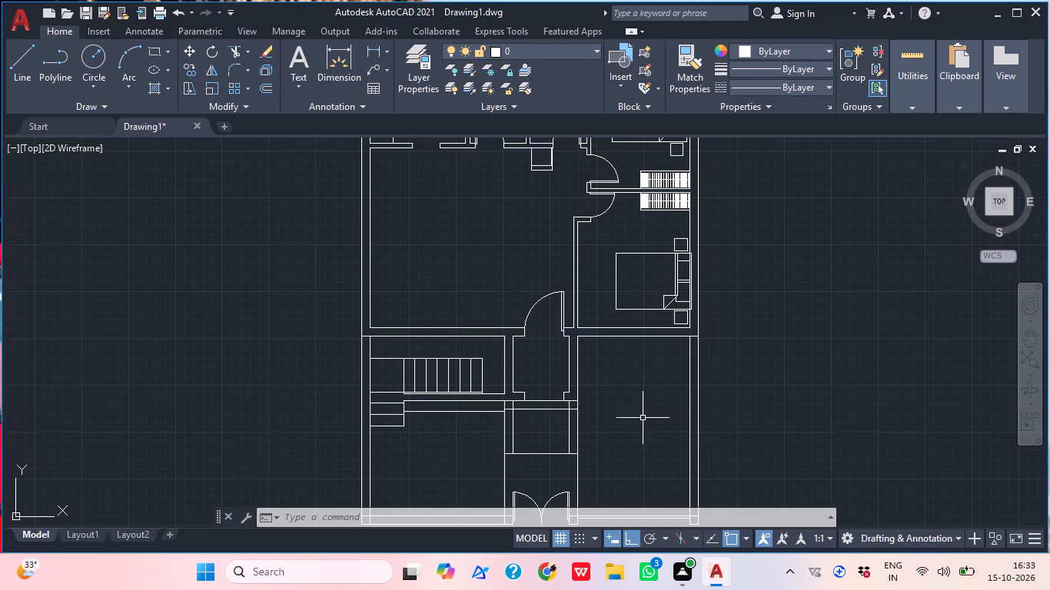
pyautogui.scroll(-1, 625, 404)
pyautogui.moveTo(625, 404); pyautogui.dragTo(629, 412, button='middle')
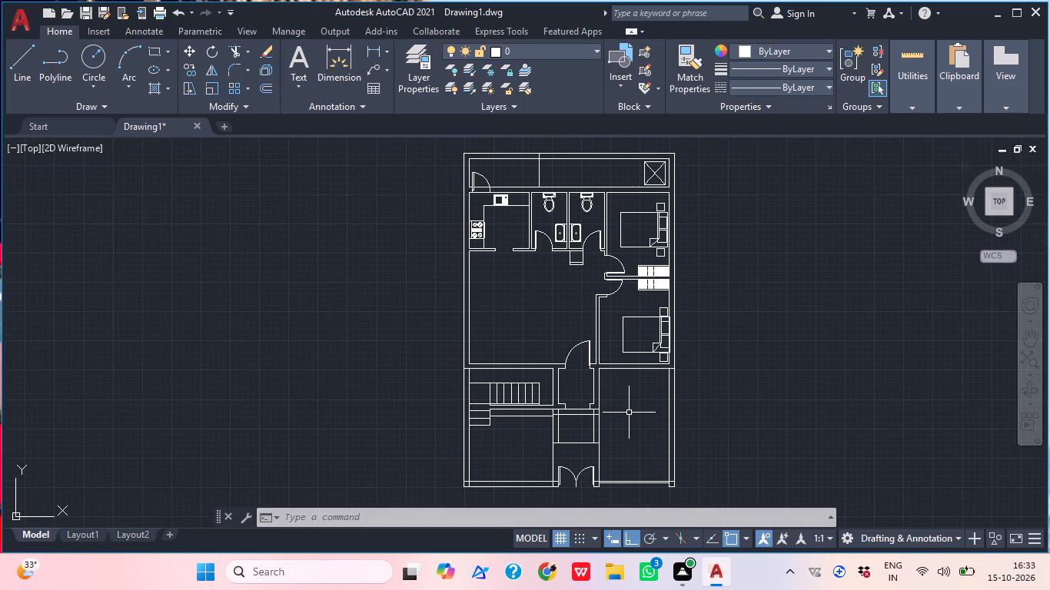
pyautogui.moveTo(626, 401); pyautogui.dragTo(622, 389, button='middle')
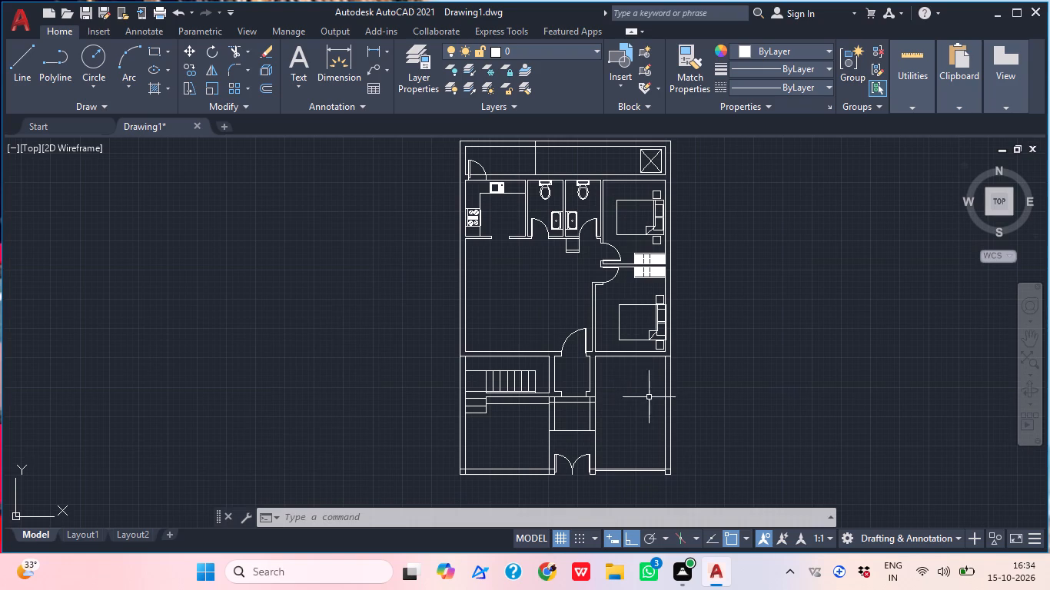
pyautogui.moveTo(656, 403); pyautogui.dragTo(543, 413, button='middle')
pyautogui.moveTo(575, 441); pyautogui.dragTo(596, 446, button='middle')
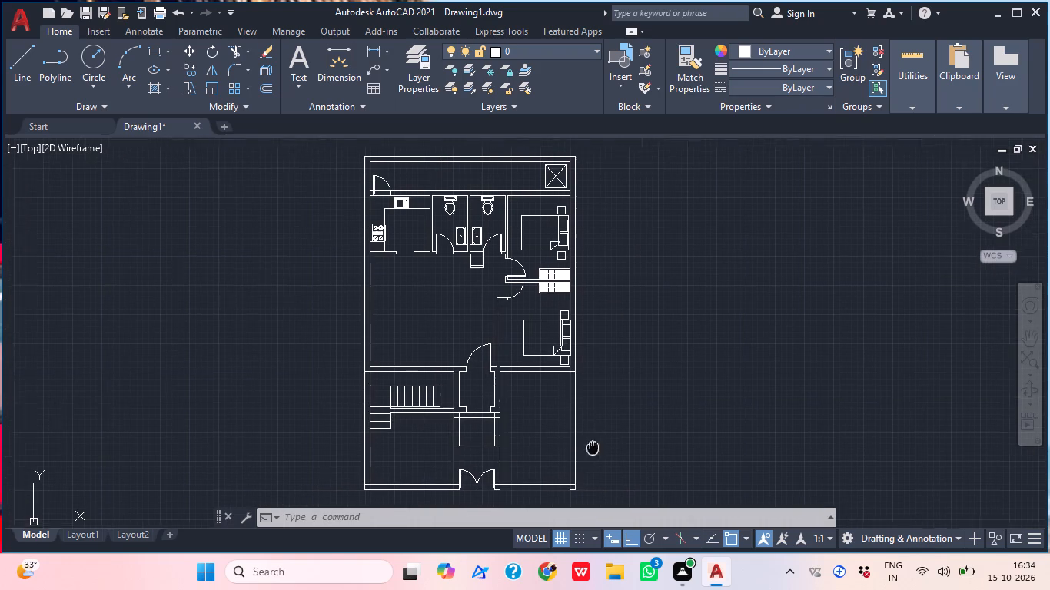
pyautogui.moveTo(596, 446); pyautogui.dragTo(620, 443, button='middle')
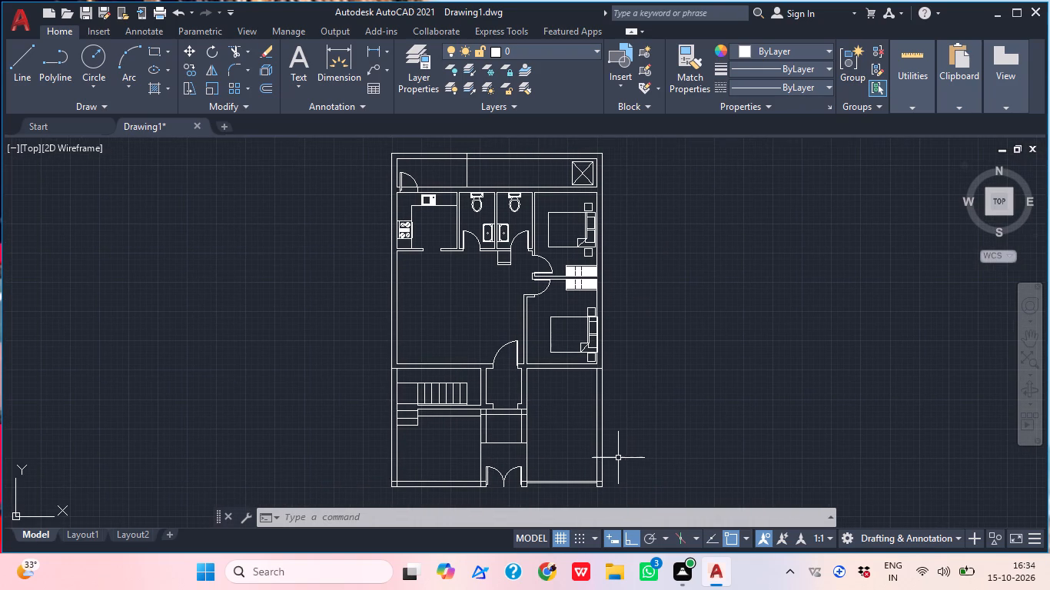
# Insert the Vehicles - Imperial car block from the recent blocks into the empty area west of the floor plan.
pyautogui.press('i')
pyautogui.press('space')
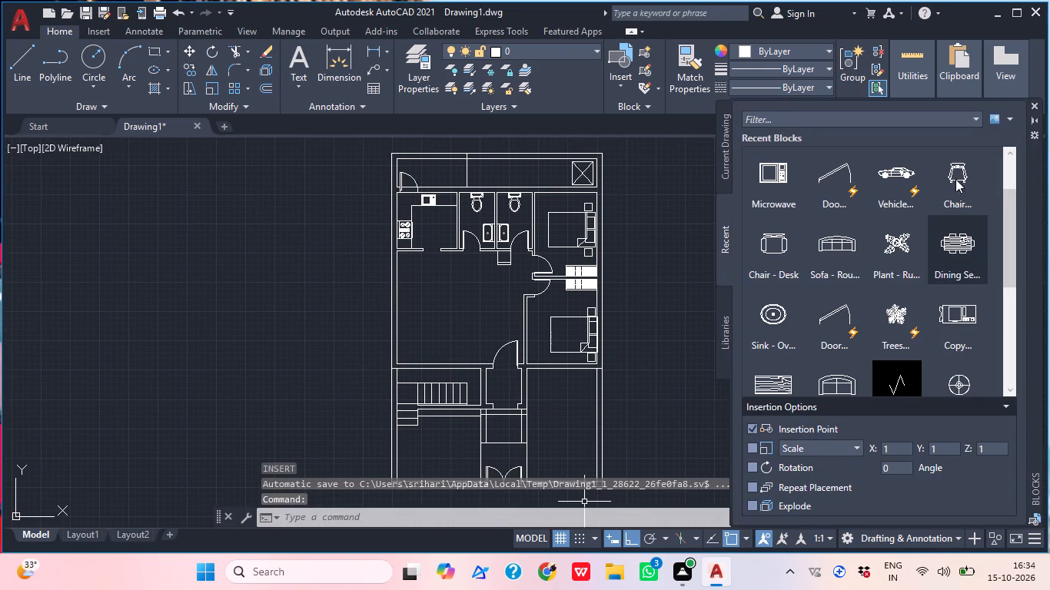
pyautogui.scroll(-5, 895, 317)
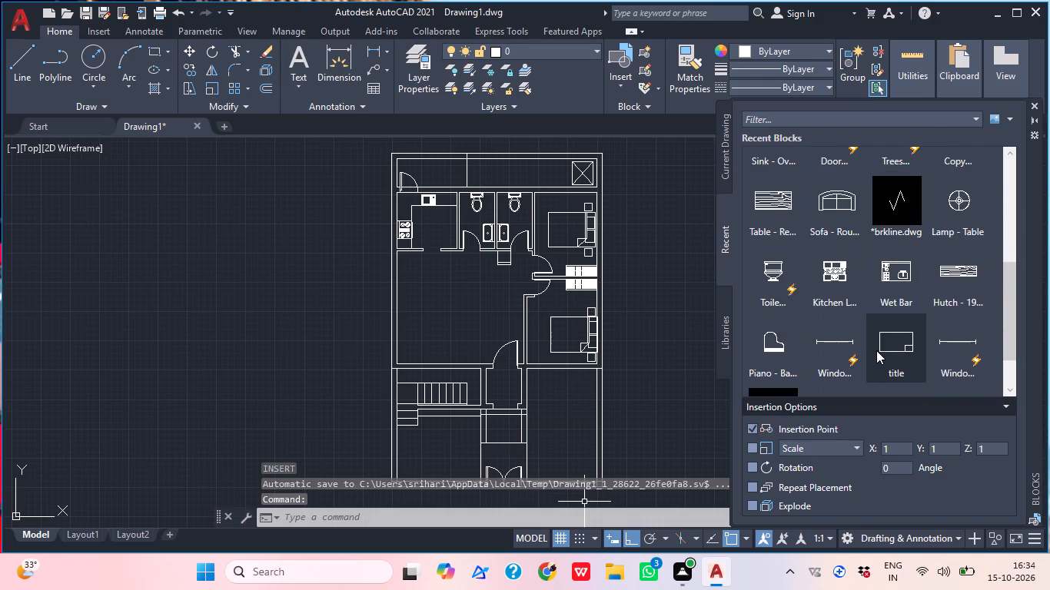
pyautogui.scroll(-3, 876, 350)
pyautogui.scroll(4, 869, 290)
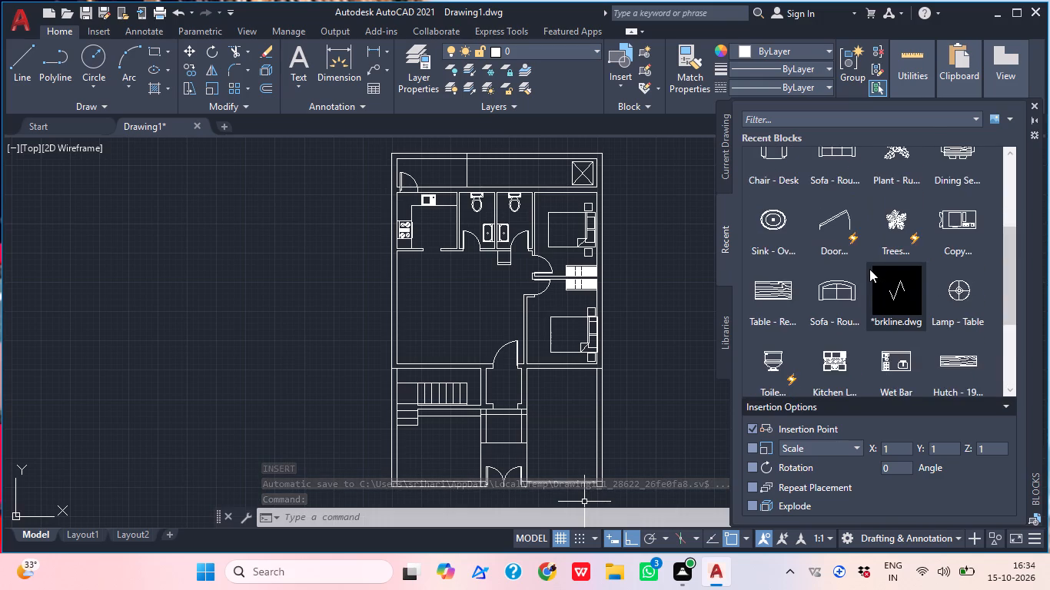
pyautogui.scroll(6, 869, 268)
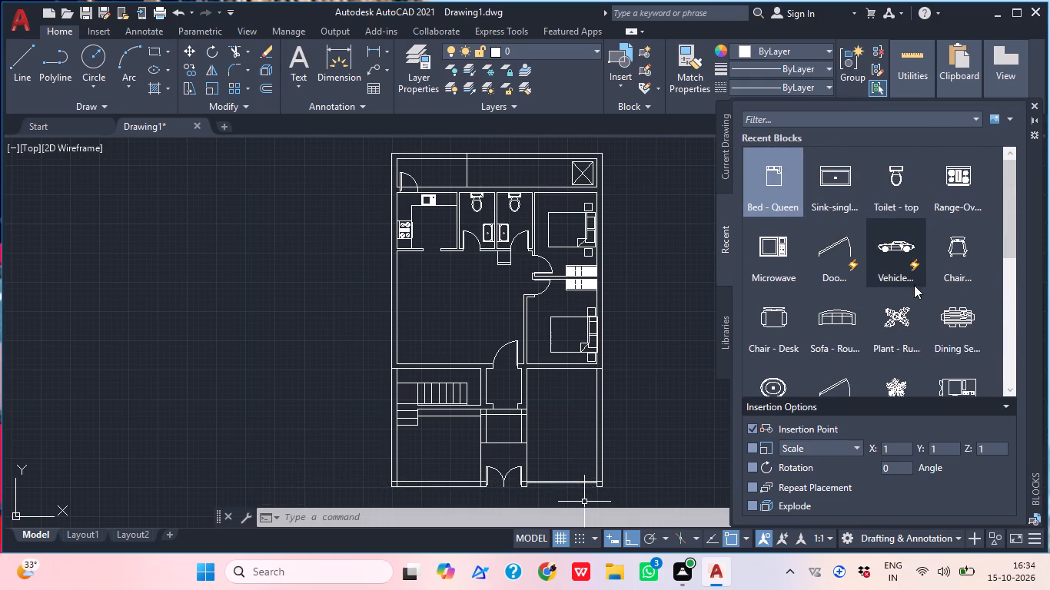
pyautogui.scroll(-6, 920, 271)
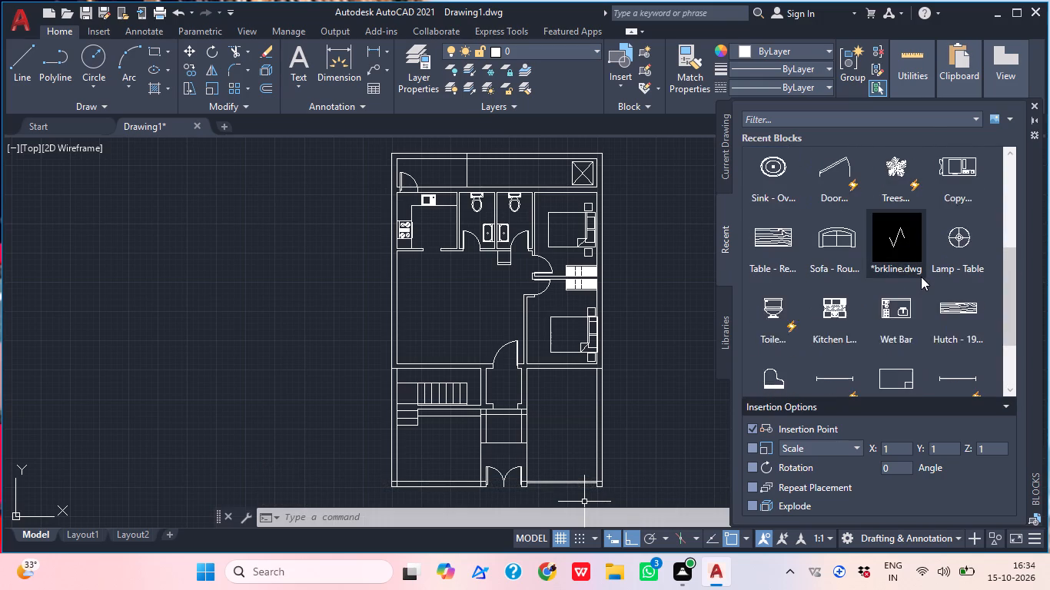
pyautogui.scroll(-3, 921, 278)
pyautogui.scroll(10, 921, 298)
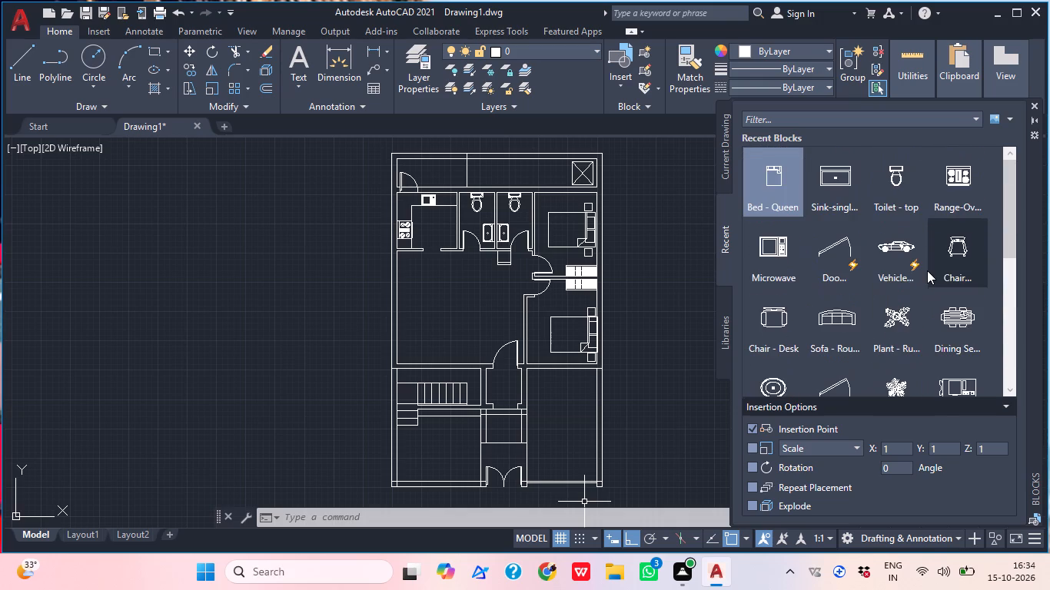
pyautogui.moveTo(889, 251); pyautogui.dragTo(146, 338)
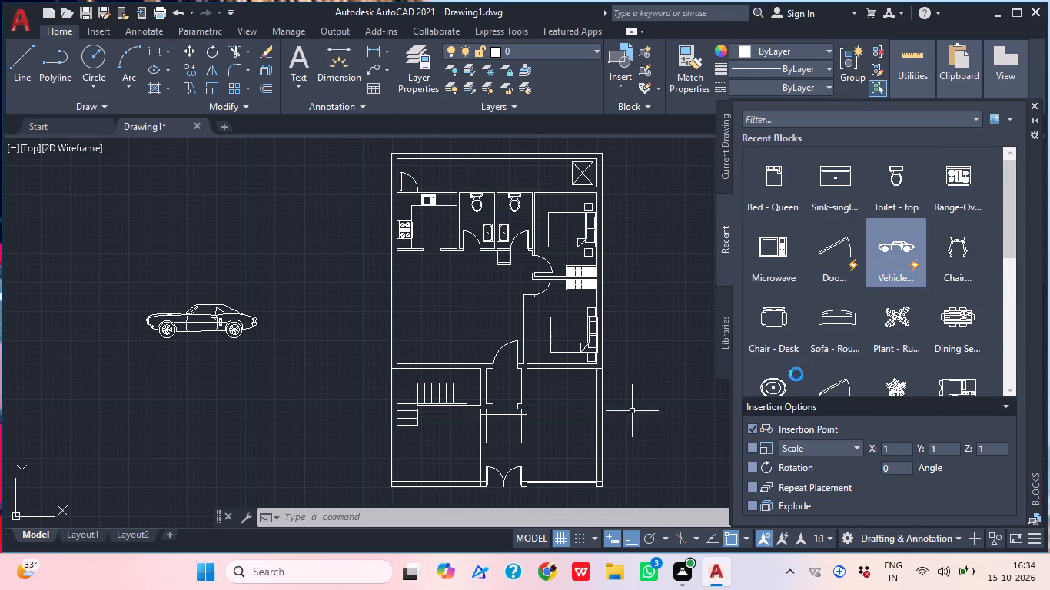
pyautogui.click(1033, 101)
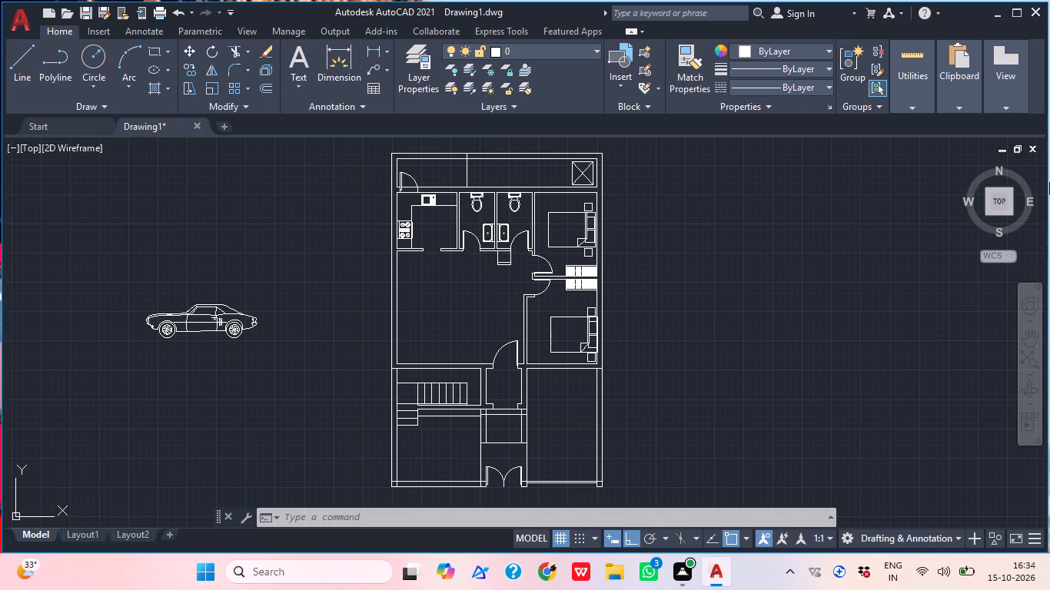
# Switch the inserted vehicle block's view type to Sports Car (Top).
pyautogui.moveTo(337, 393); pyautogui.dragTo(462, 413, button='middle')
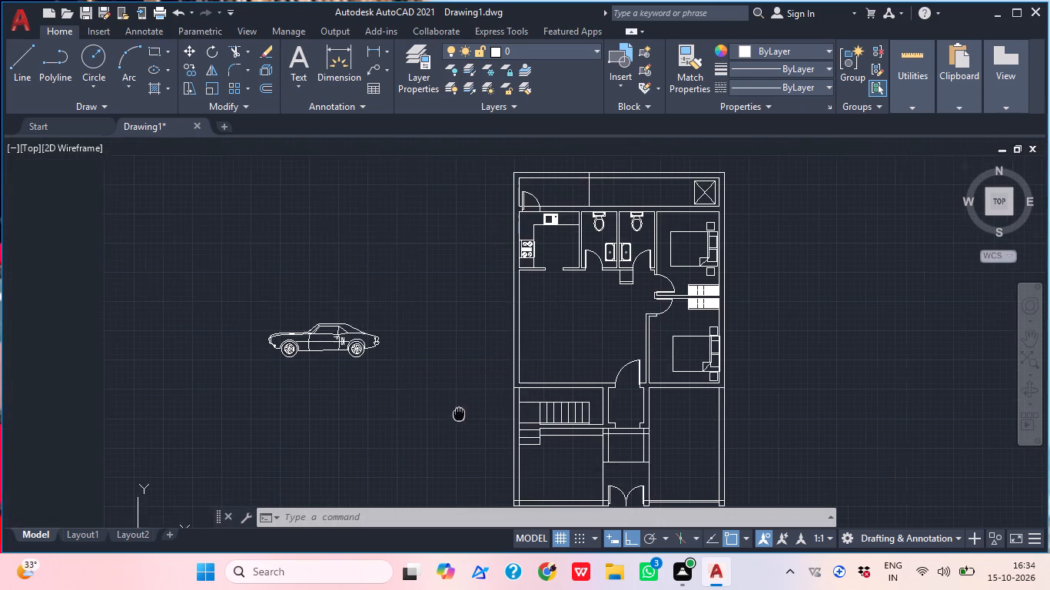
pyautogui.moveTo(462, 413); pyautogui.dragTo(474, 413, button='middle')
pyautogui.click(387, 386)
pyautogui.click(287, 336)
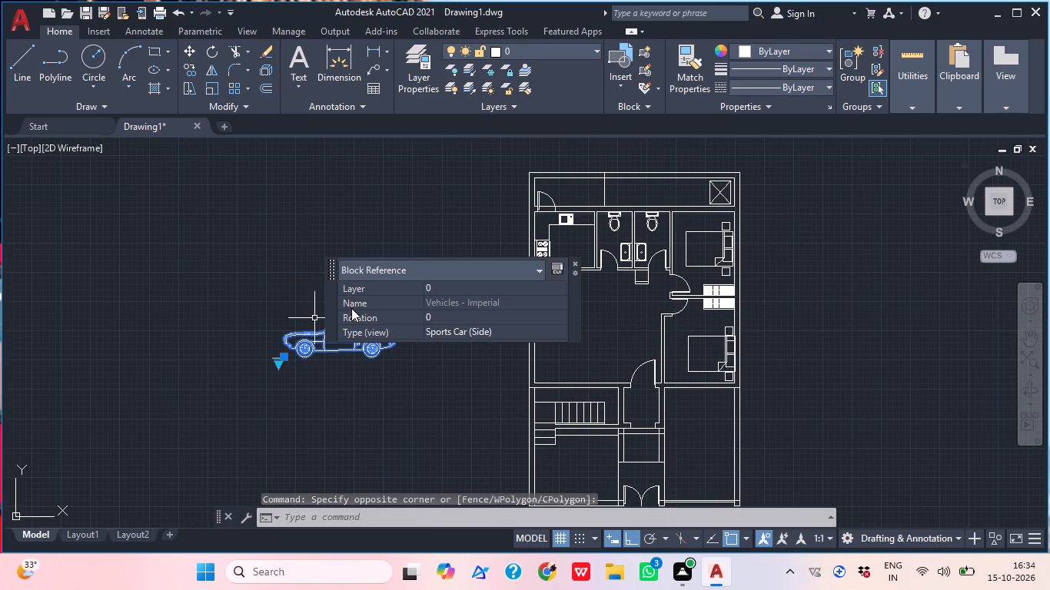
pyautogui.write('ro')
pyautogui.press('space')
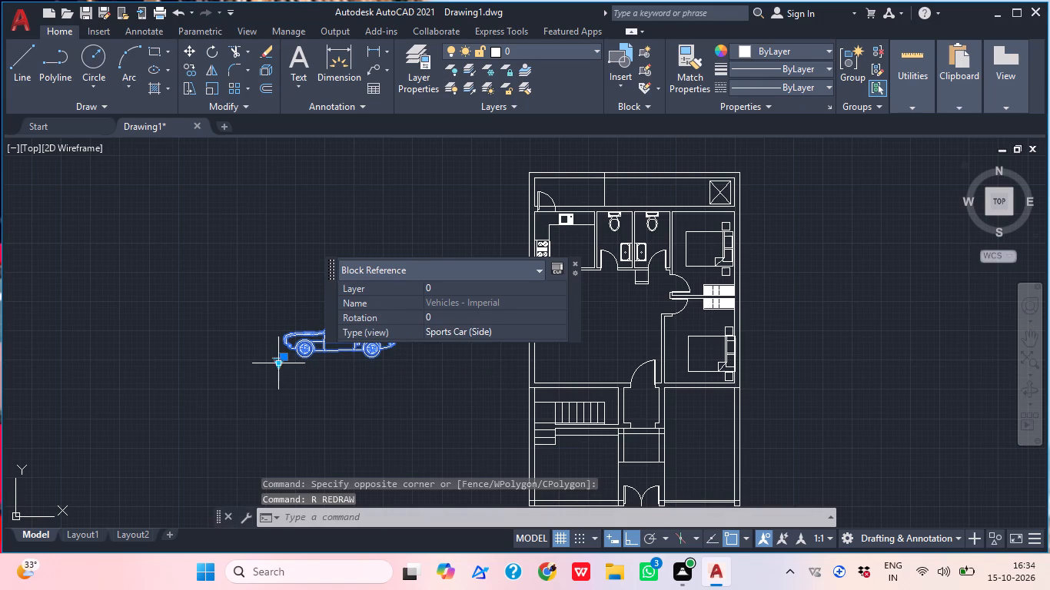
pyautogui.click(277, 362)
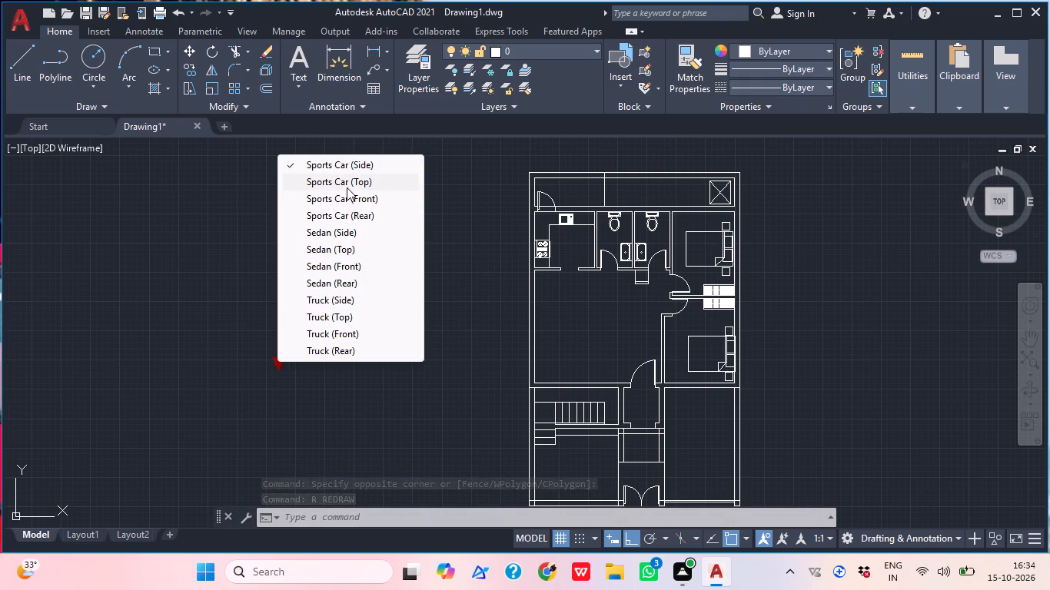
pyautogui.click(347, 187)
pyautogui.scroll(-1, 390, 248)
pyautogui.moveTo(356, 377); pyautogui.dragTo(401, 357, button='middle')
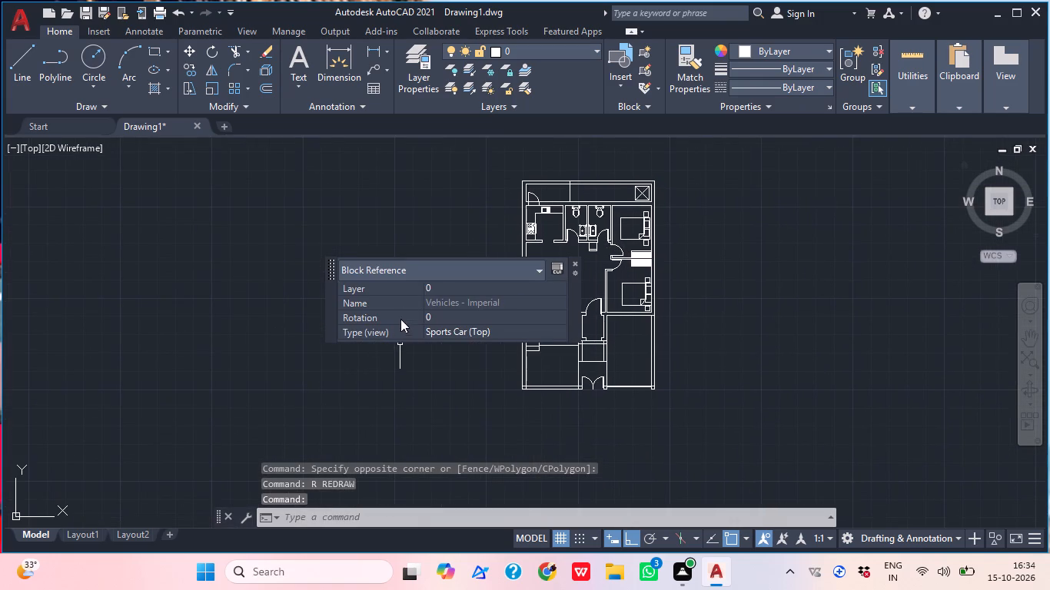
pyautogui.scroll(1, 415, 260)
pyautogui.press('Escape')
# Rotate the top-view car to 270° about its rear corner so its front faces the back of the house.
pyautogui.scroll(3, 406, 346)
pyautogui.click(462, 334)
pyautogui.click(349, 196)
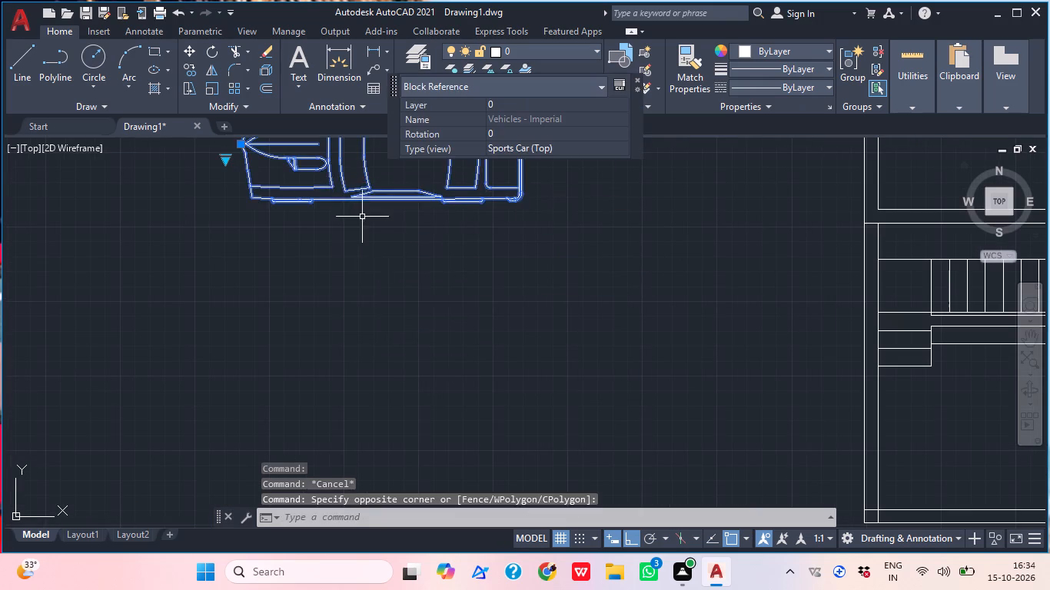
pyautogui.moveTo(369, 282); pyautogui.dragTo(281, 464, button='middle')
pyautogui.write('ro')
pyautogui.press('space')
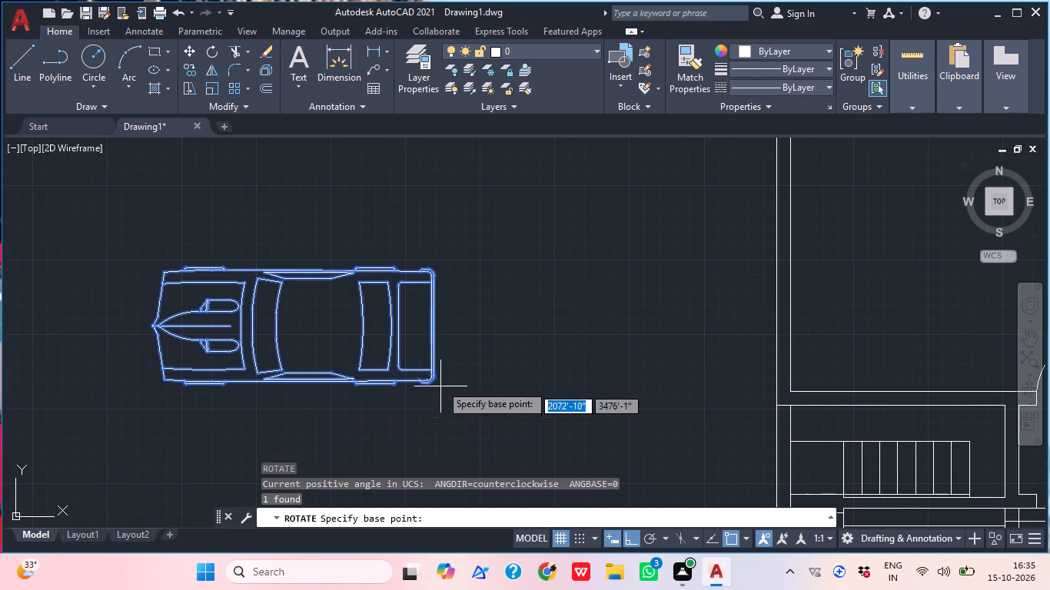
pyautogui.click(445, 378)
pyautogui.scroll(-2, 384, 433)
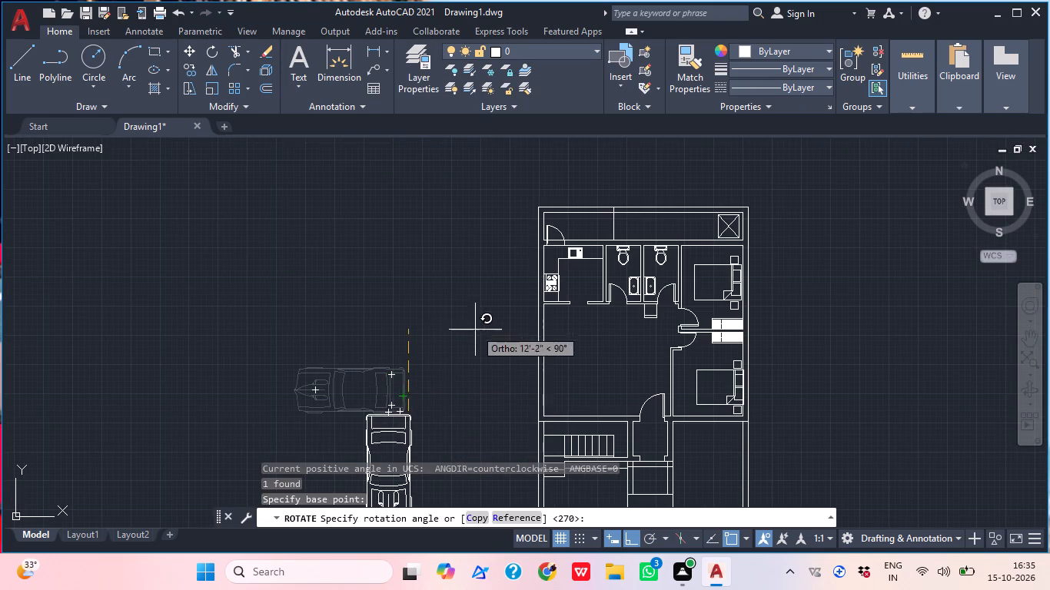
pyautogui.moveTo(395, 430); pyautogui.dragTo(419, 346, button='middle')
pyautogui.click(423, 437)
# Move the car by its front tip into the front bay east of the entrance, with ortho mode off.
pyautogui.click(470, 351)
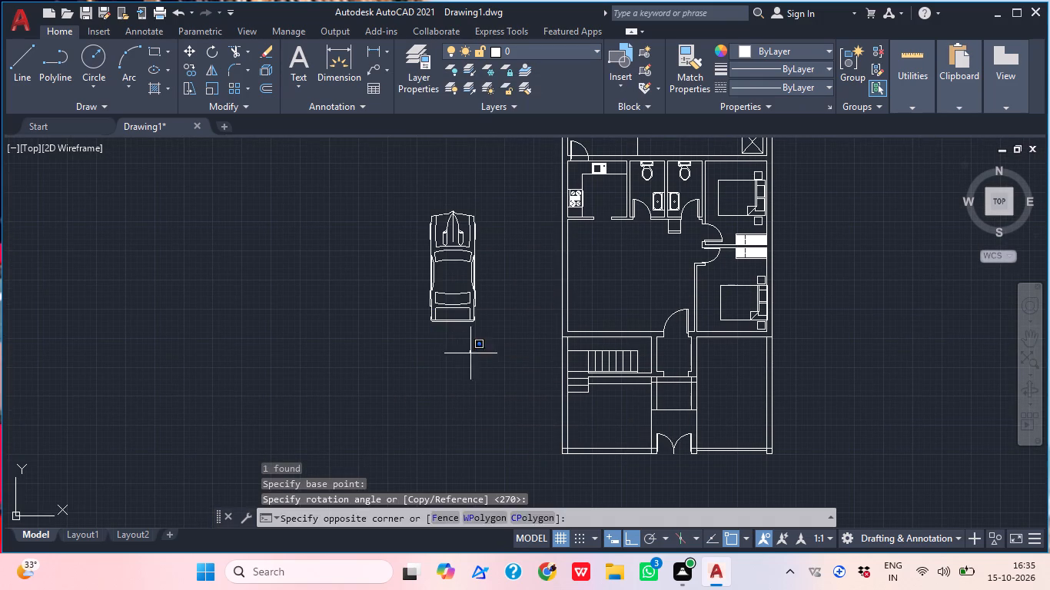
pyautogui.click(431, 317)
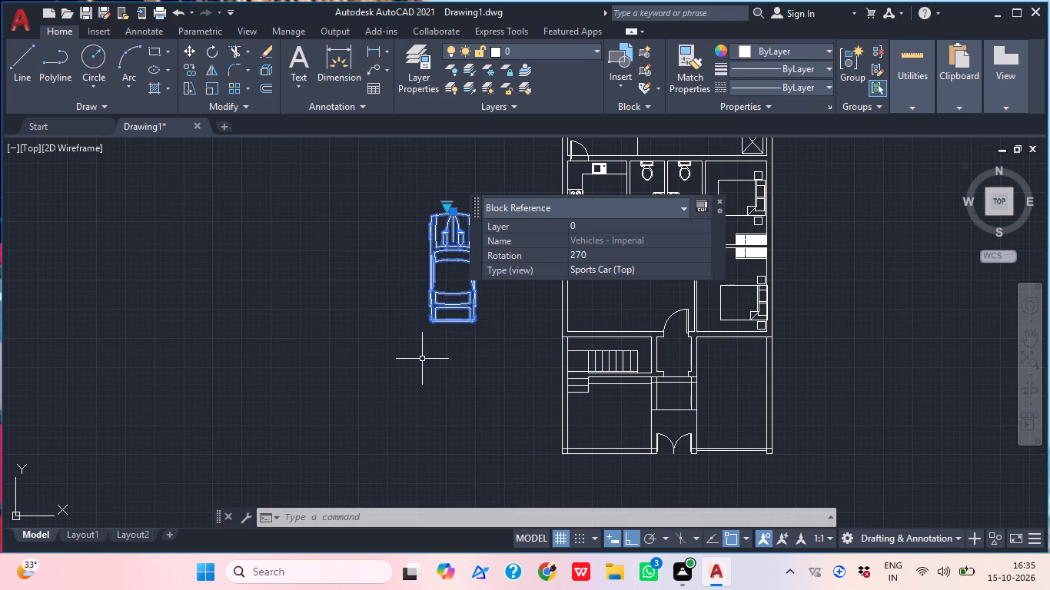
pyautogui.moveTo(472, 370); pyautogui.dragTo(382, 452, button='middle')
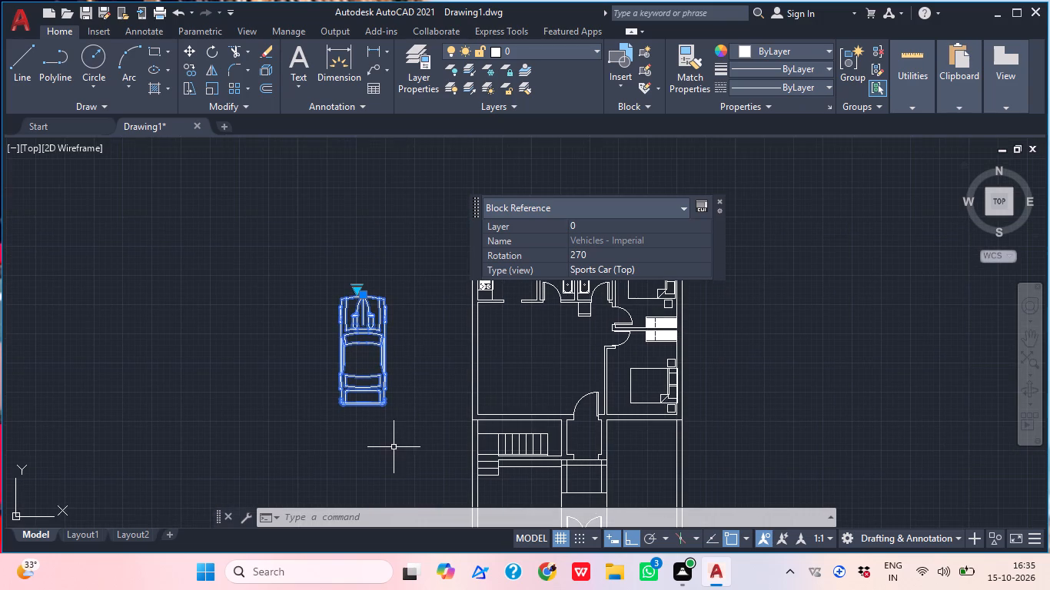
pyautogui.write('m')
pyautogui.press('space')
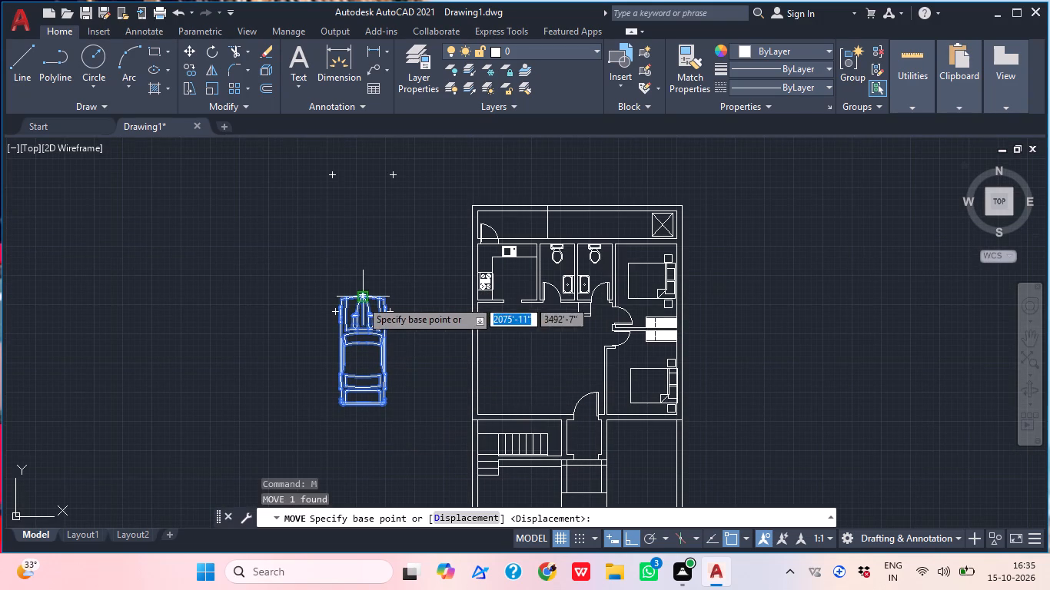
pyautogui.click(361, 300)
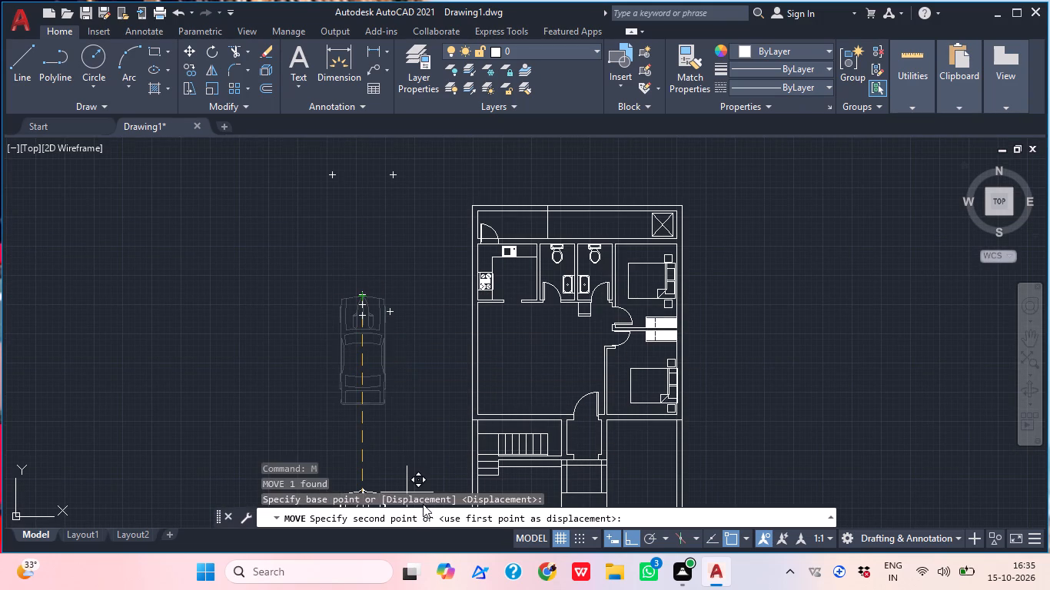
pyautogui.moveTo(445, 438); pyautogui.dragTo(397, 325, button='middle')
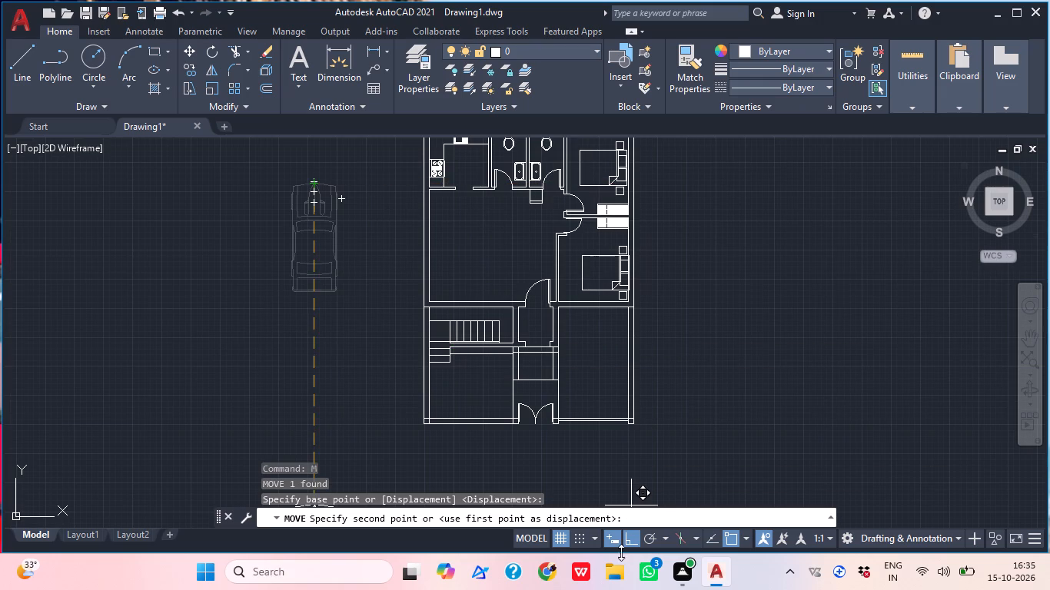
pyautogui.click(635, 548)
pyautogui.scroll(1, 614, 353)
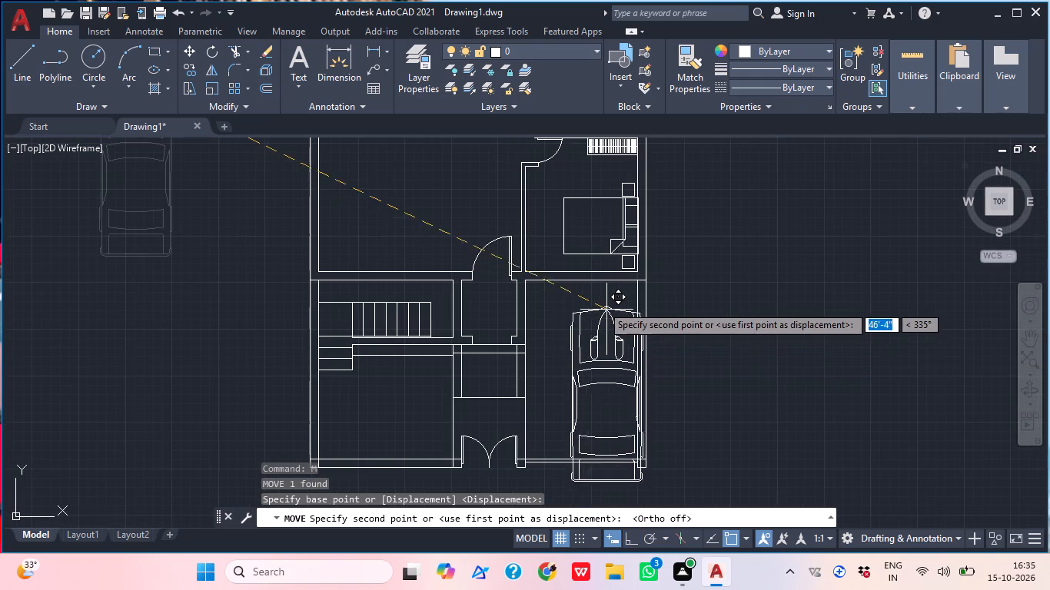
pyautogui.scroll(1, 594, 288)
pyautogui.moveTo(576, 312); pyautogui.dragTo(580, 276, button='middle')
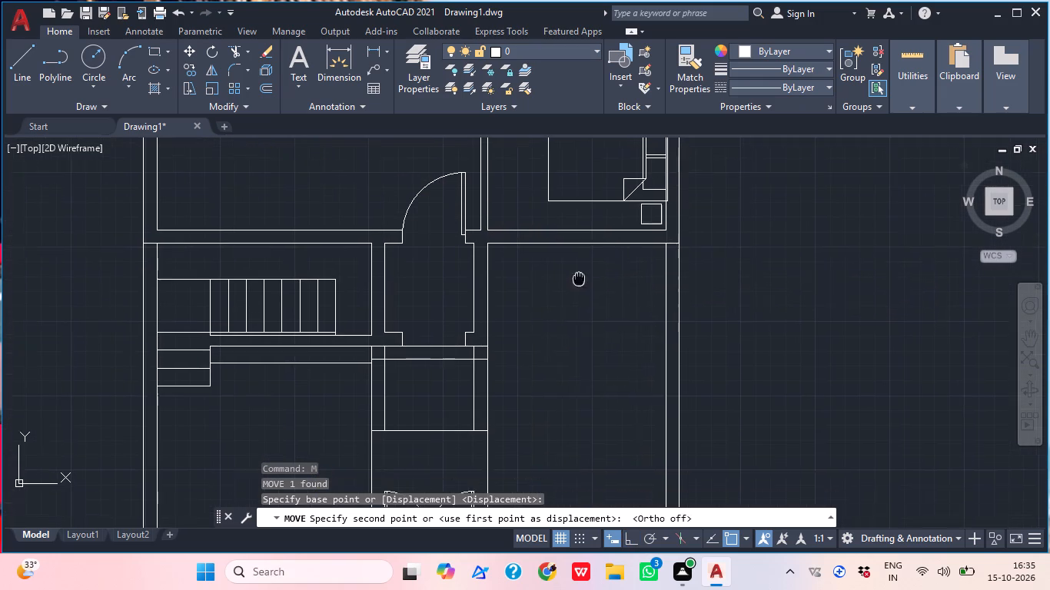
pyautogui.moveTo(580, 276); pyautogui.dragTo(580, 273, button='middle')
pyautogui.click(581, 267)
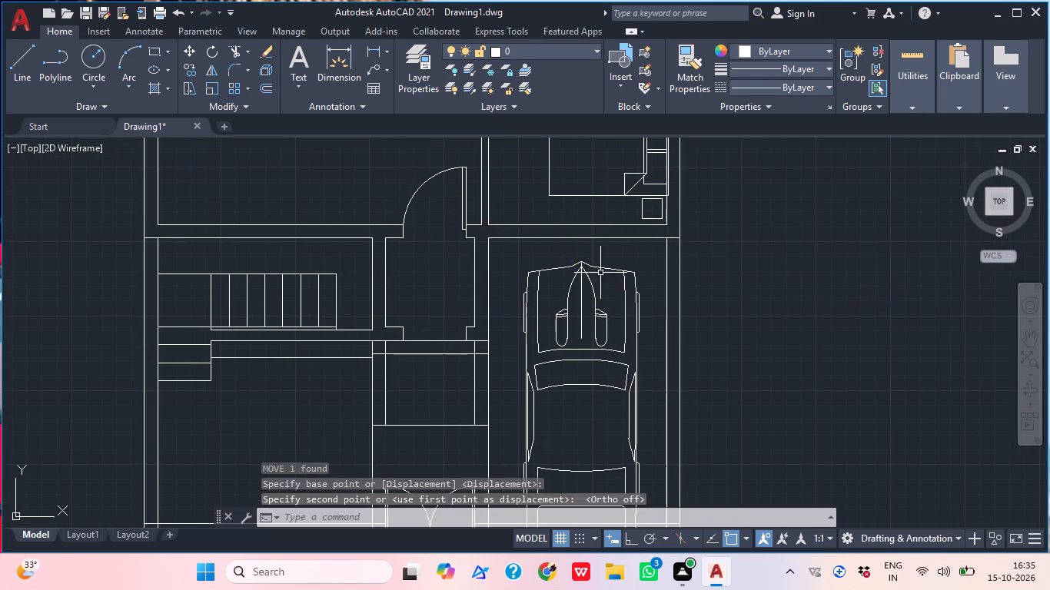
# Scale the car down about a point near its windscreen so it fits within the parking bay.
pyautogui.moveTo(621, 286); pyautogui.dragTo(610, 220, button='middle')
pyautogui.click(615, 327)
pyautogui.click(503, 347)
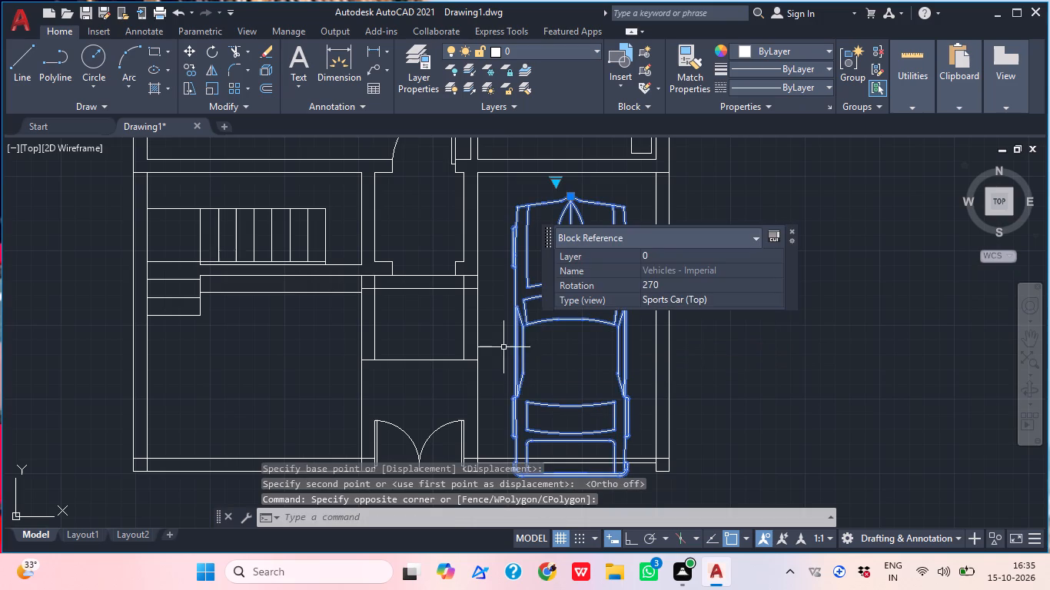
pyautogui.press('s')
pyautogui.press('c')
pyautogui.press('space')
pyautogui.click(567, 293)
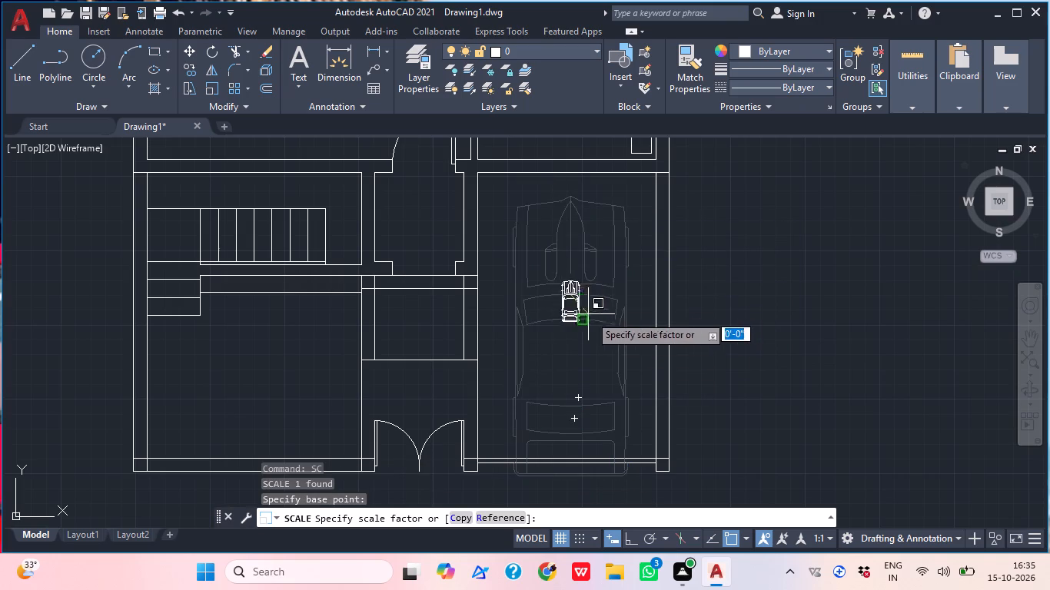
pyautogui.click(646, 416)
pyautogui.scroll(-1, 719, 355)
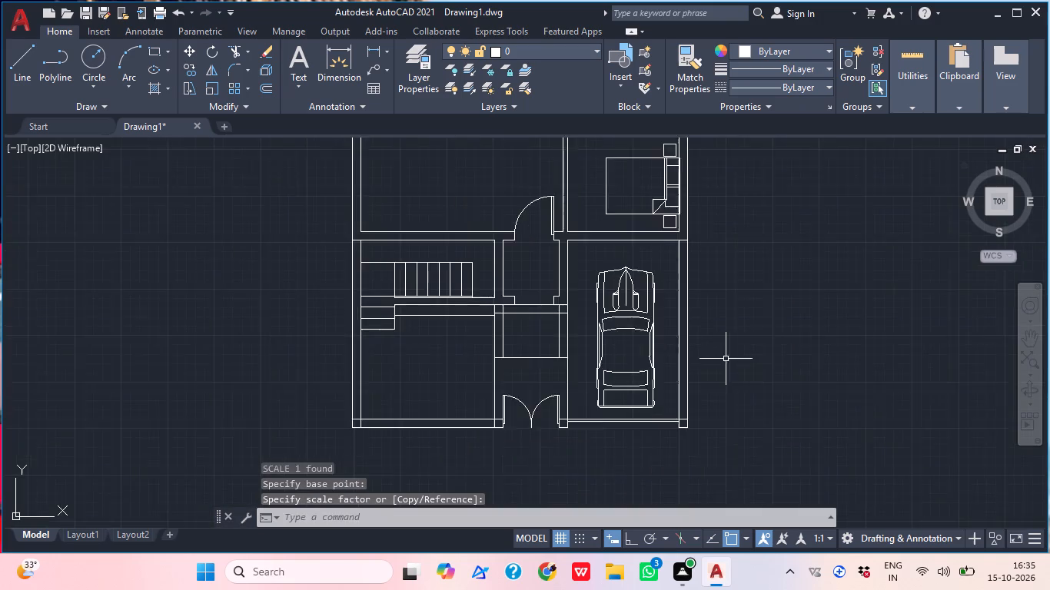
# Insert the Dining Set block from the recent blocks into the main hall, just south of the kitchen.
pyautogui.moveTo(717, 361); pyautogui.dragTo(670, 412, button='middle')
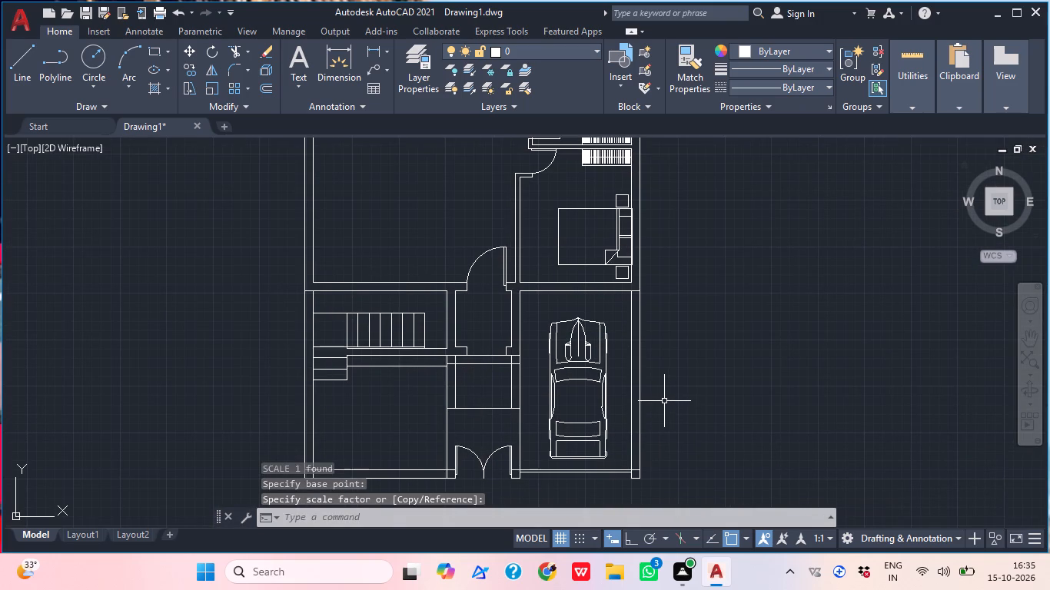
pyautogui.moveTo(676, 364); pyautogui.dragTo(726, 414, button='middle')
pyautogui.scroll(-1, 676, 365)
pyautogui.scroll(1, 725, 414)
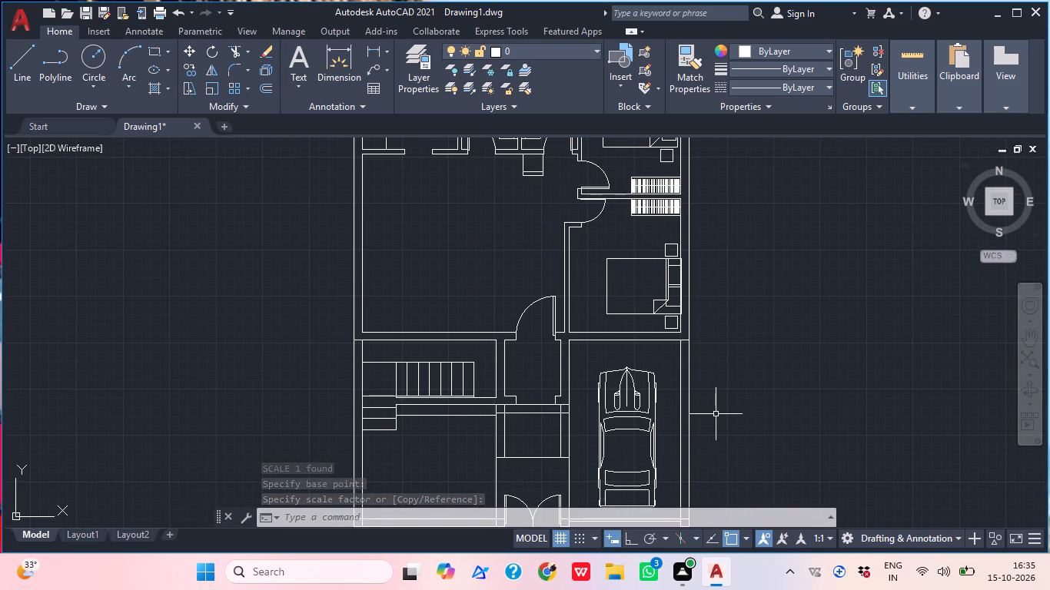
pyautogui.press('i')
pyautogui.press('space')
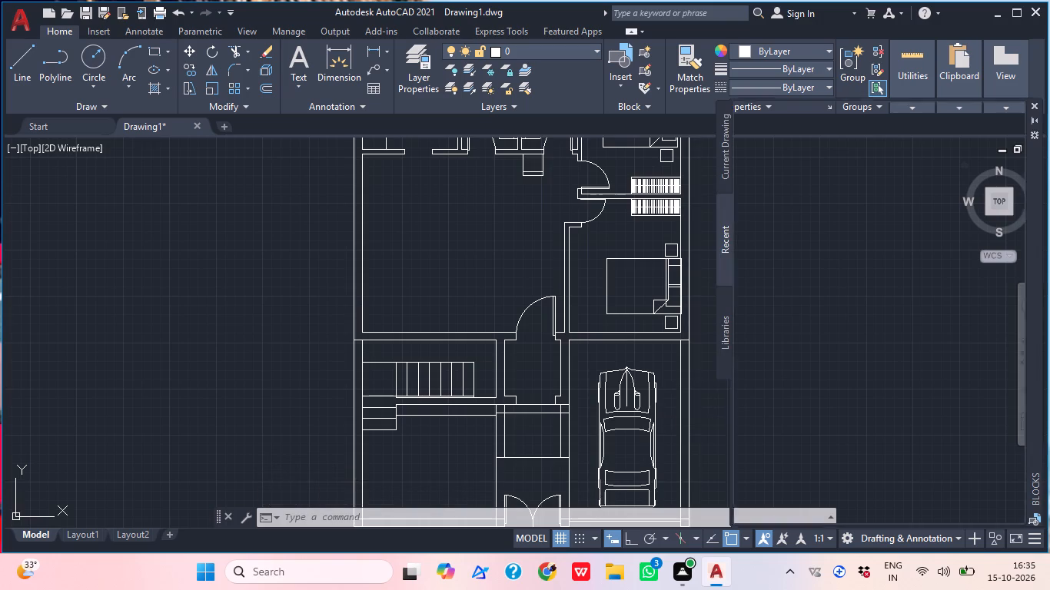
pyautogui.scroll(-2, 872, 299)
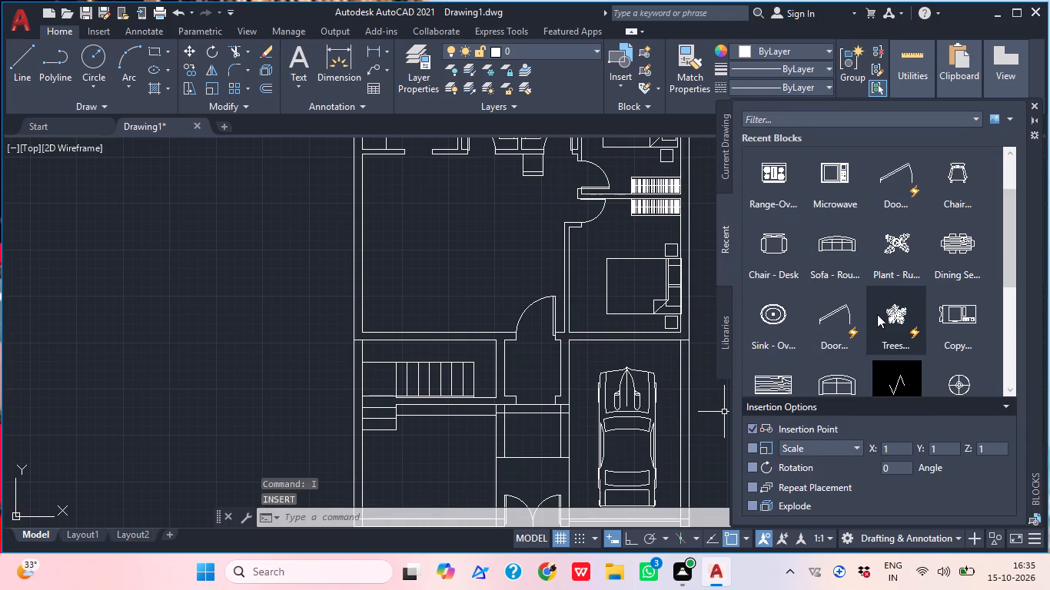
pyautogui.scroll(-2, 900, 287)
pyautogui.scroll(7, 896, 254)
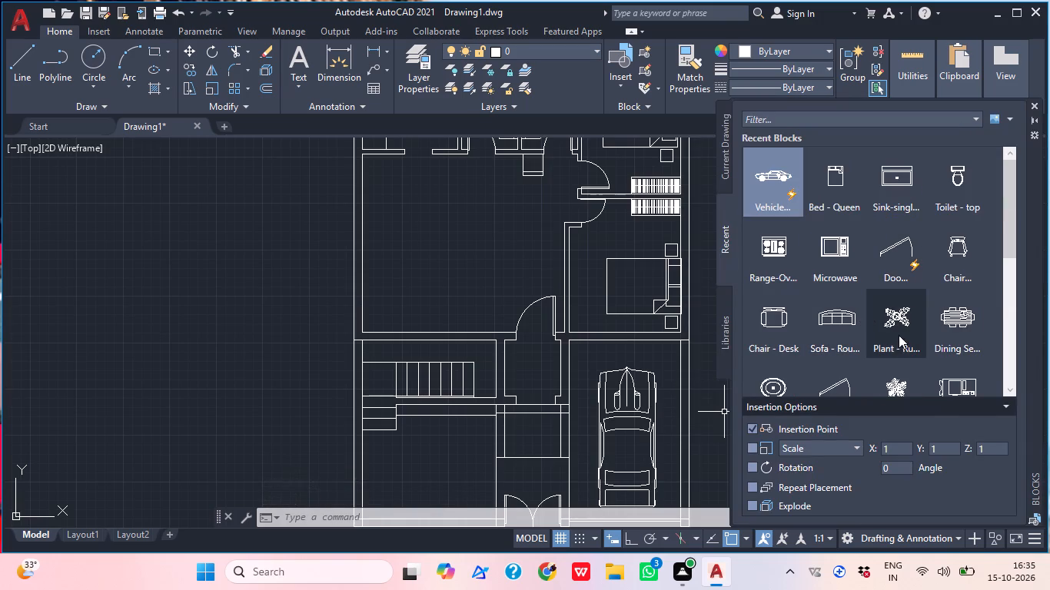
pyautogui.moveTo(965, 321); pyautogui.dragTo(437, 219)
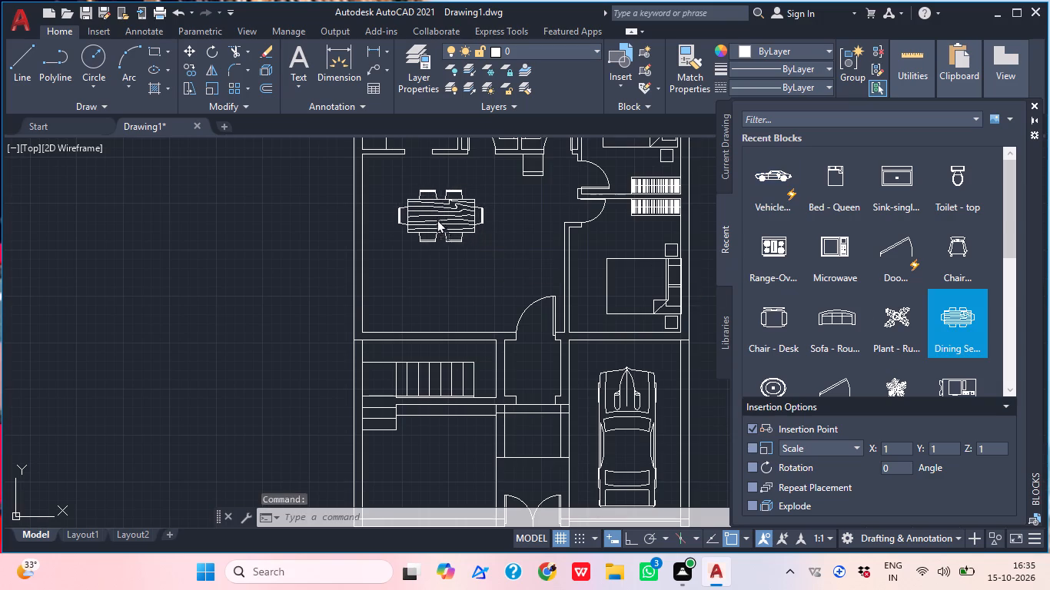
pyautogui.moveTo(437, 219); pyautogui.dragTo(431, 210)
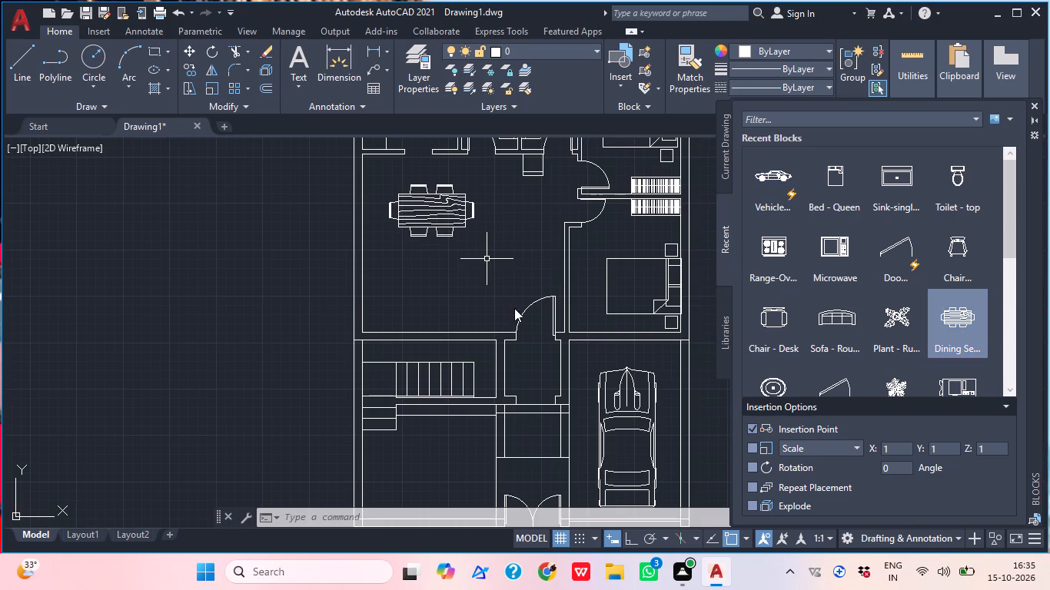
pyautogui.moveTo(515, 315); pyautogui.dragTo(456, 366, button='middle')
pyautogui.scroll(-1, 510, 317)
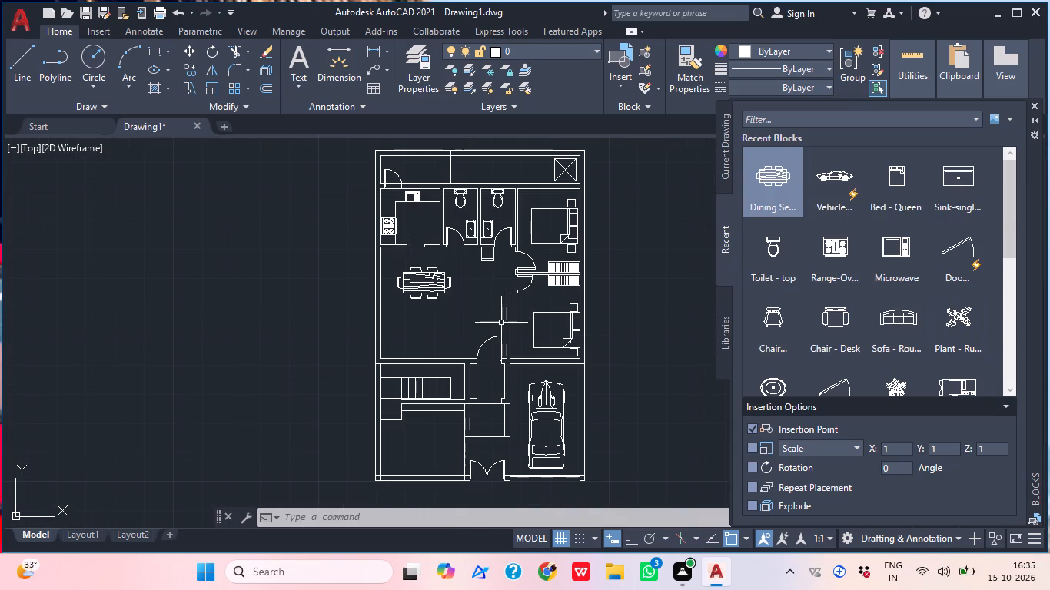
pyautogui.click(1034, 106)
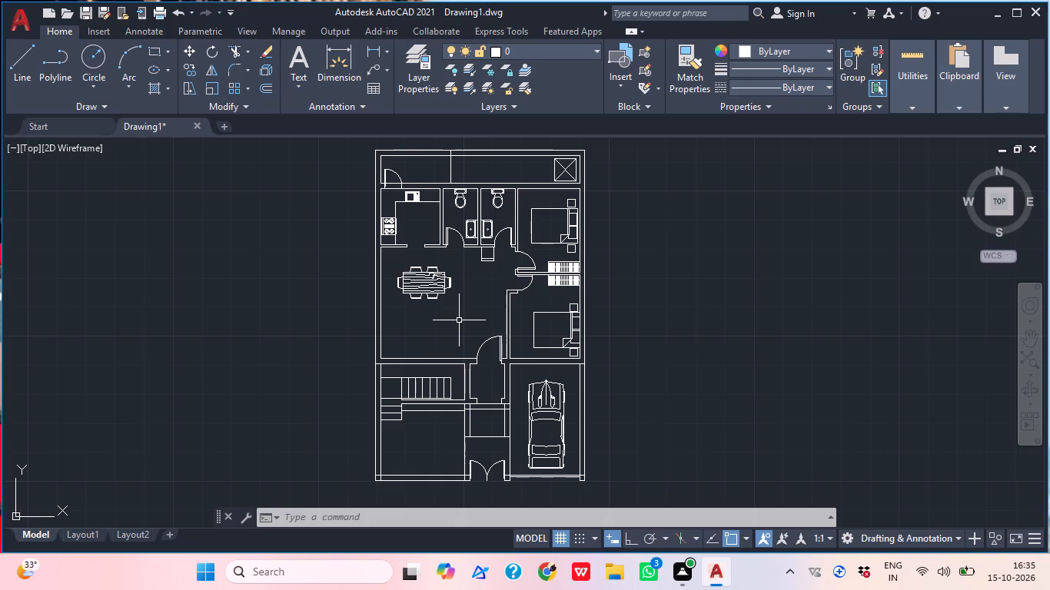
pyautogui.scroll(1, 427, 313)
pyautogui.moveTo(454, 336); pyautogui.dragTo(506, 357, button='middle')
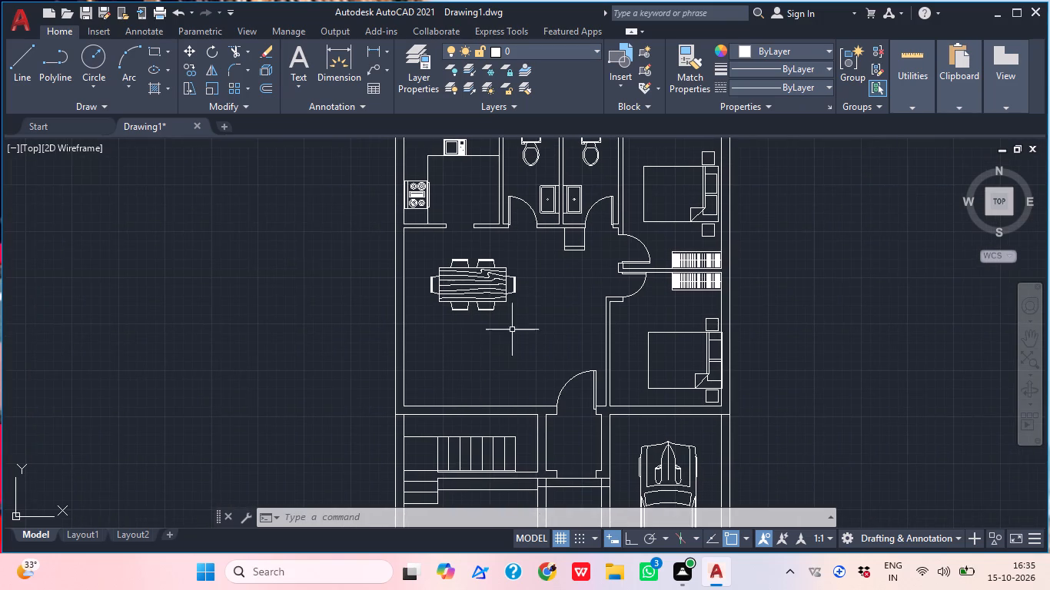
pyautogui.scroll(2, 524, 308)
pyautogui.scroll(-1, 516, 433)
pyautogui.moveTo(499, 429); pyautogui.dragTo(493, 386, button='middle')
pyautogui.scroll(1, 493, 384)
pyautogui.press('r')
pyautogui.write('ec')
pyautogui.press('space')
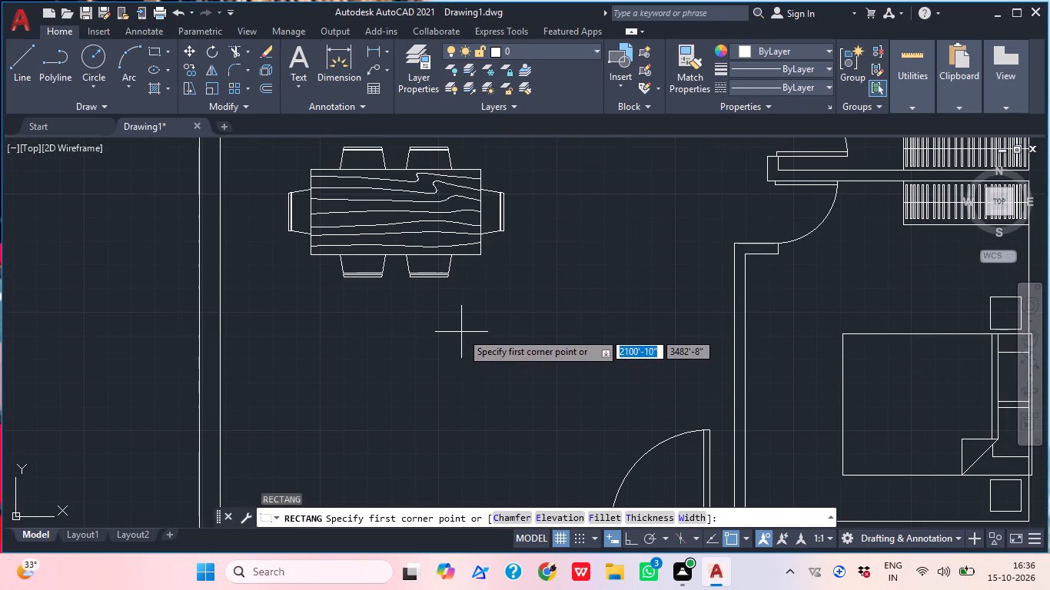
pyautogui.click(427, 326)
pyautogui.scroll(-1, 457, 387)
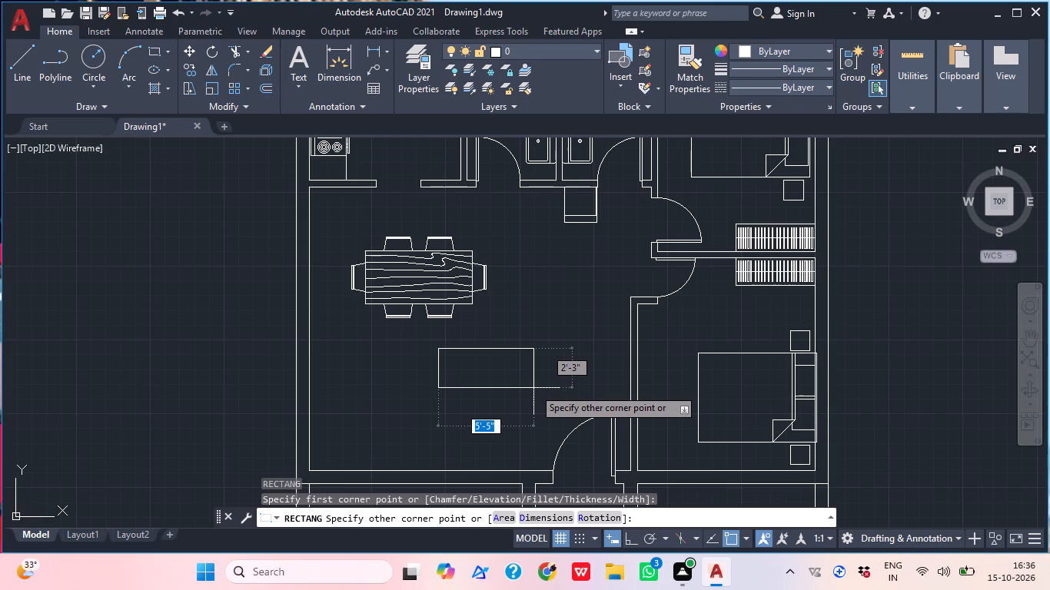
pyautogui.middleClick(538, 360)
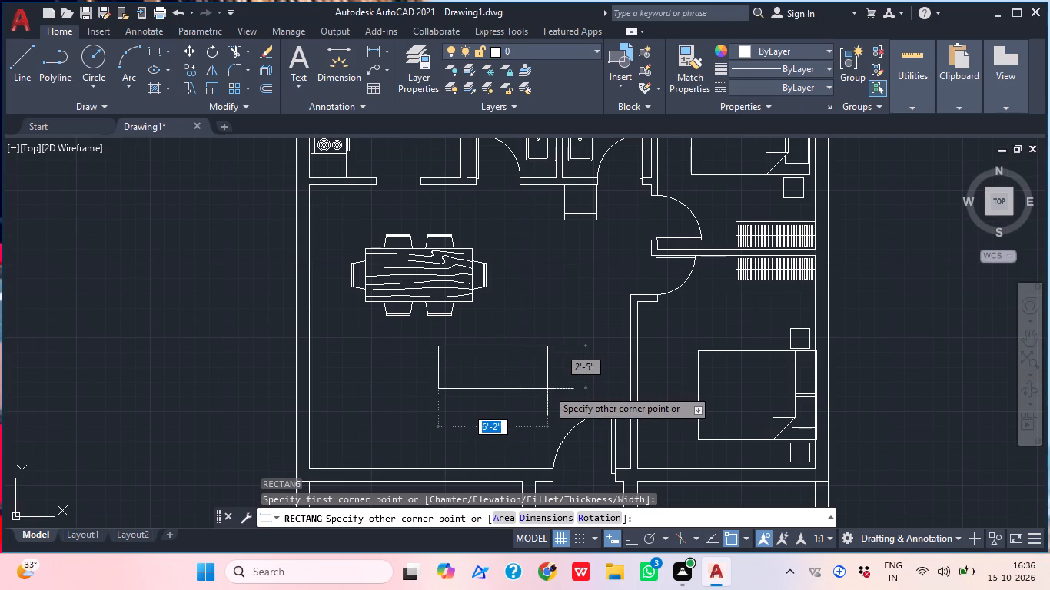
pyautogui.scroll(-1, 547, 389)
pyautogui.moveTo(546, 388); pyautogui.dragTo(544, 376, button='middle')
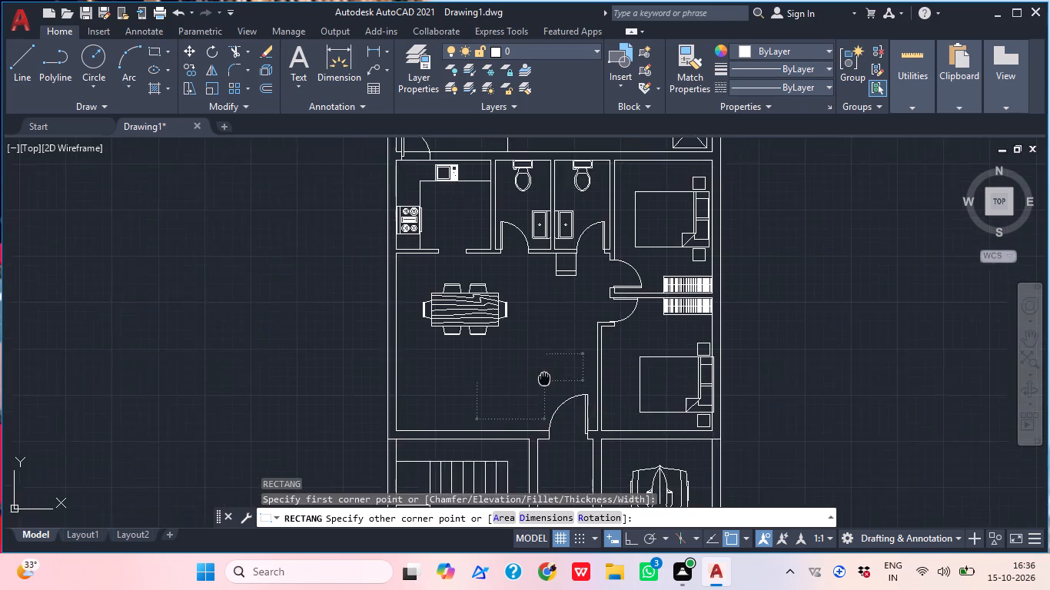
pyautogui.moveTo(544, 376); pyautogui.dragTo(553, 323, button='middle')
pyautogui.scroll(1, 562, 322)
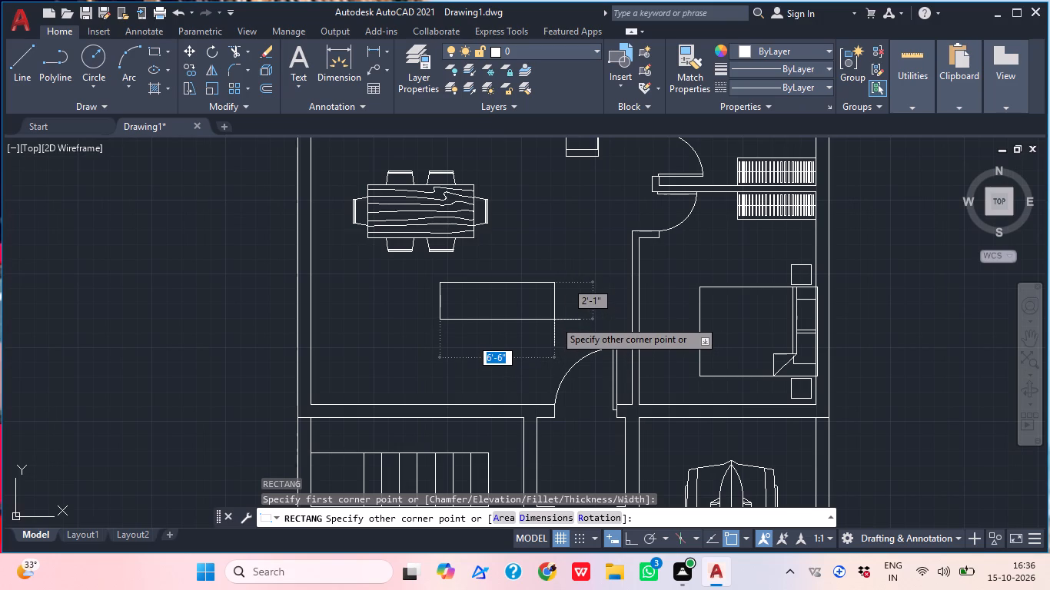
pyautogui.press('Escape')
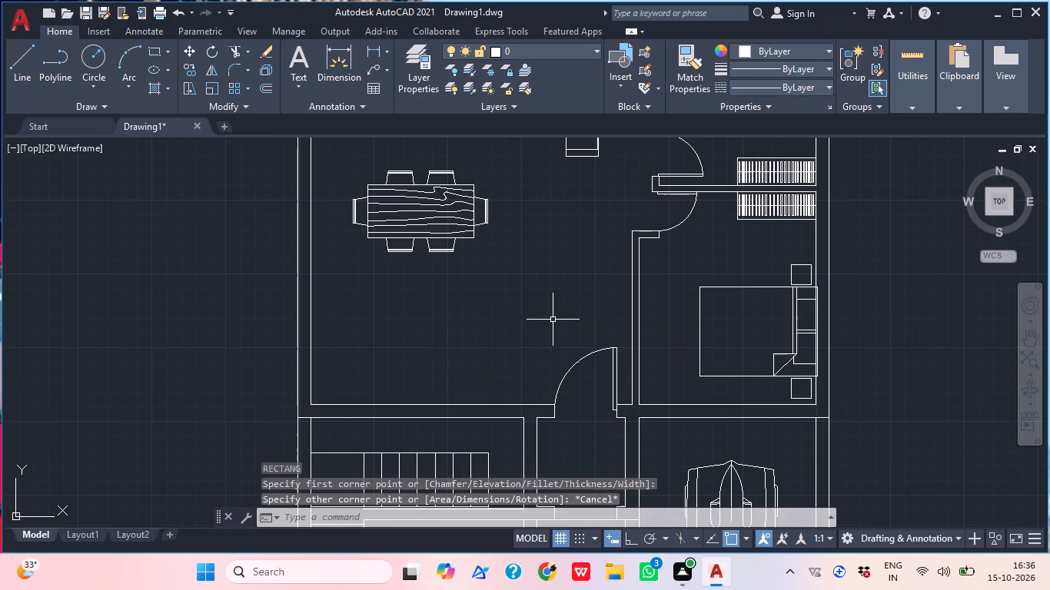
# Draw a horizontal rectangle about 6' by 1'-8" in the main hall, southeast of the dining set.
pyautogui.write('re')
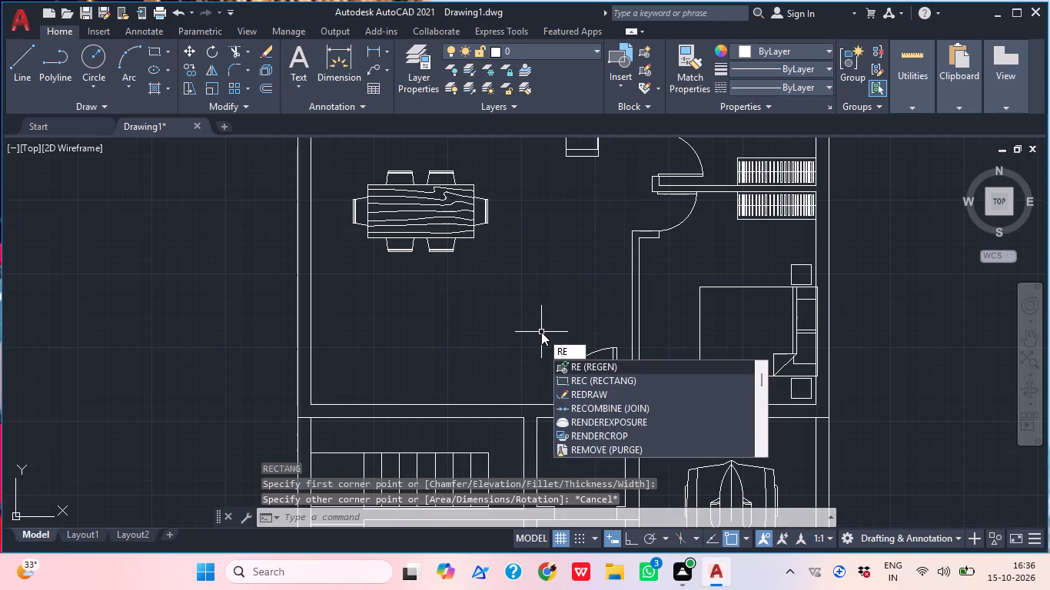
pyautogui.write('c')
pyautogui.press('space')
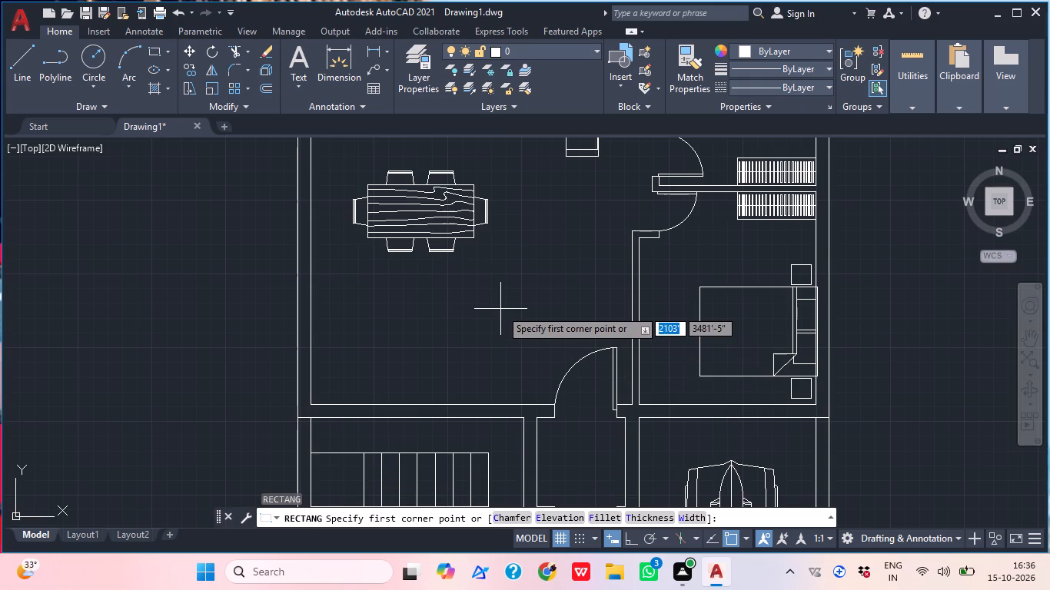
pyautogui.moveTo(467, 299); pyautogui.dragTo(426, 248, button='middle')
pyautogui.scroll(1, 414, 220)
pyautogui.click(413, 225)
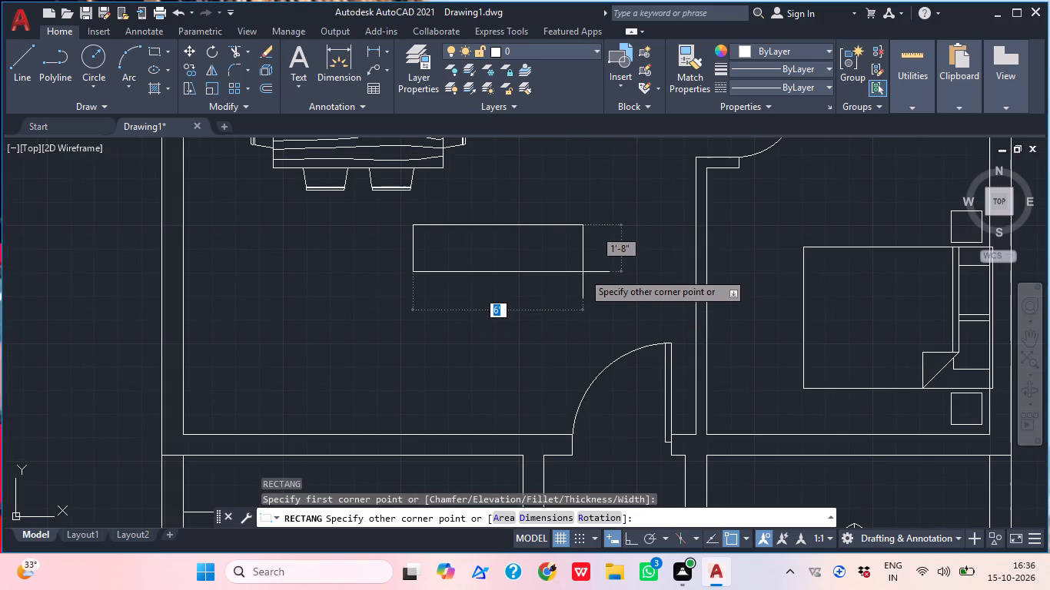
pyautogui.click(577, 272)
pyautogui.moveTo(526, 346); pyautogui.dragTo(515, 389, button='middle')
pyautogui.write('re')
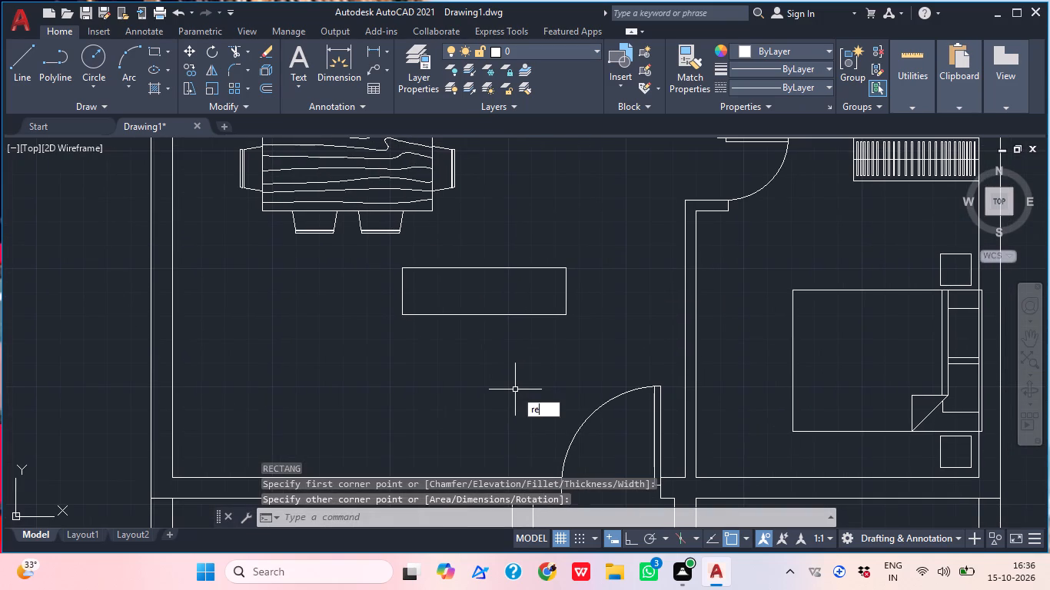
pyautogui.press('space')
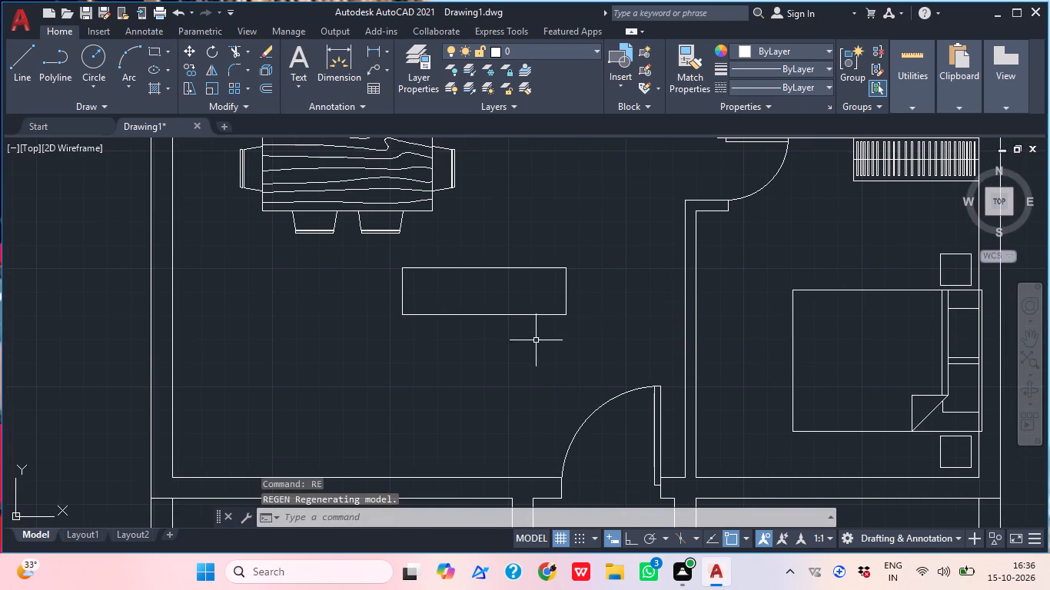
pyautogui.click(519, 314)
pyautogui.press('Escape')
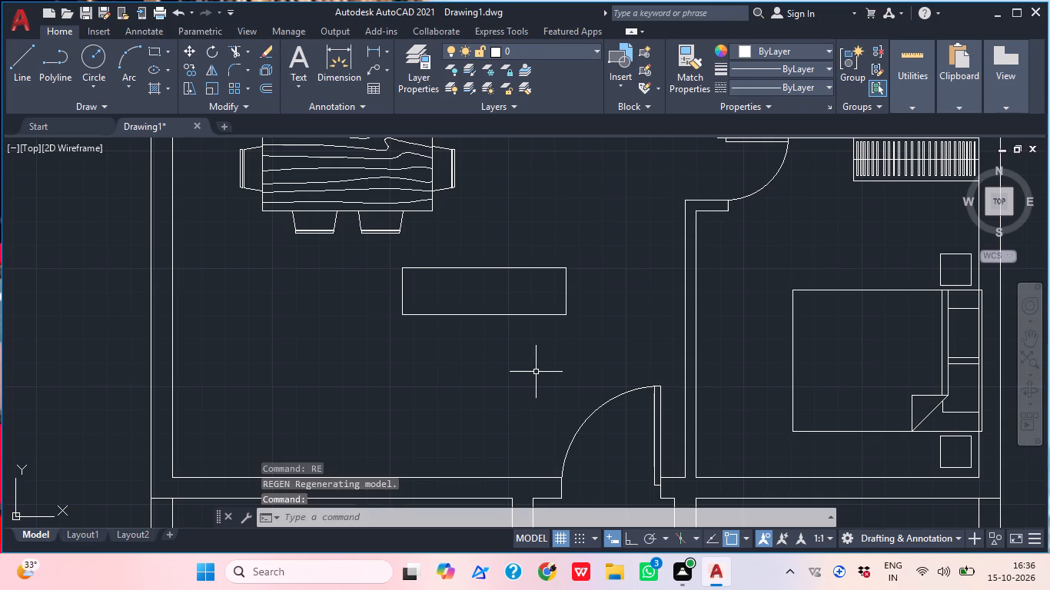
# Draw a vertical rectangle about 1'-7" by 3'-4" directly below the east end of the horizontal rectangle, forming an L-shaped sofa seat.
pyautogui.write('rec')
pyautogui.press('space')
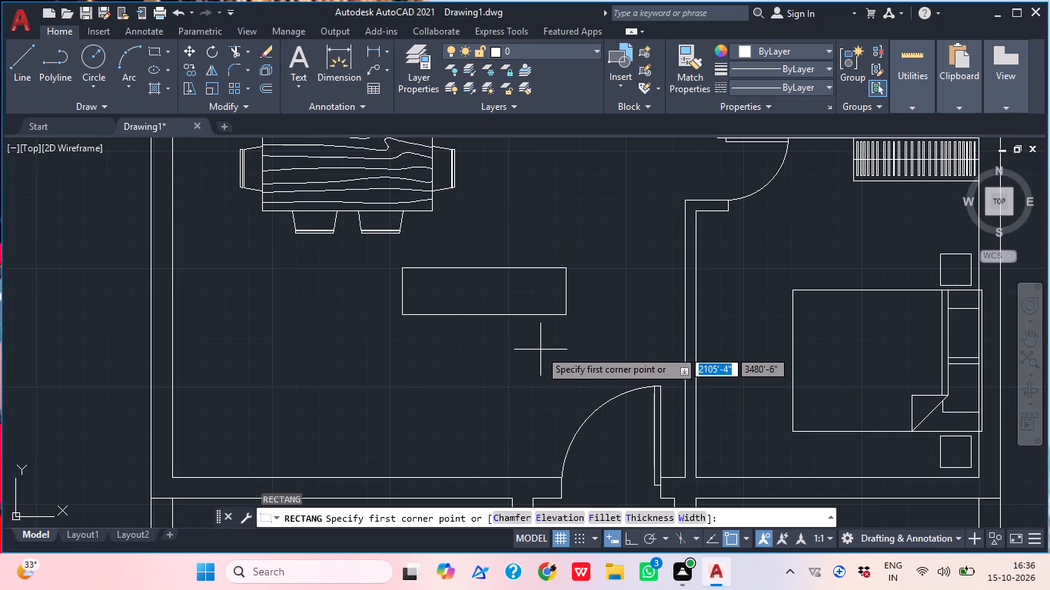
pyautogui.click(521, 314)
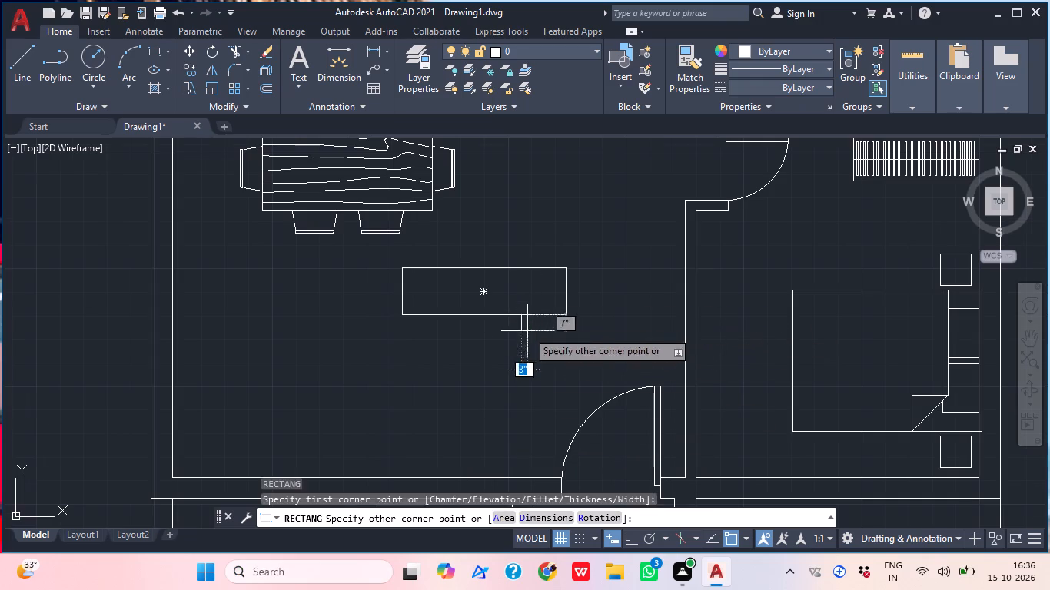
pyautogui.scroll(-1, 527, 331)
pyautogui.moveTo(527, 331); pyautogui.dragTo(523, 279, button='middle')
pyautogui.scroll(2, 546, 321)
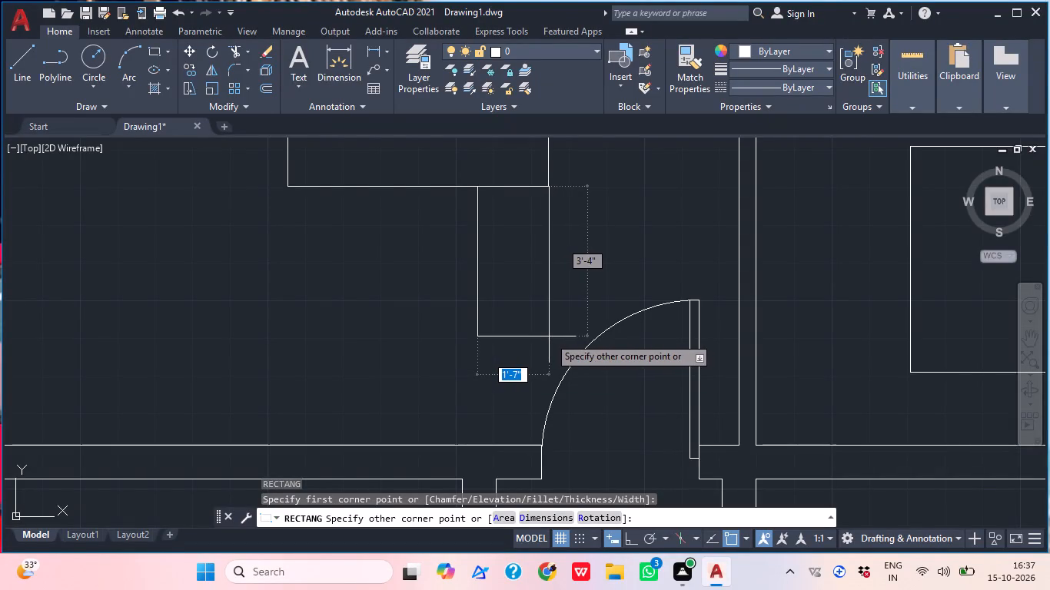
pyautogui.click(549, 336)
pyautogui.scroll(-2, 562, 299)
pyautogui.moveTo(560, 318); pyautogui.dragTo(518, 397, button='middle')
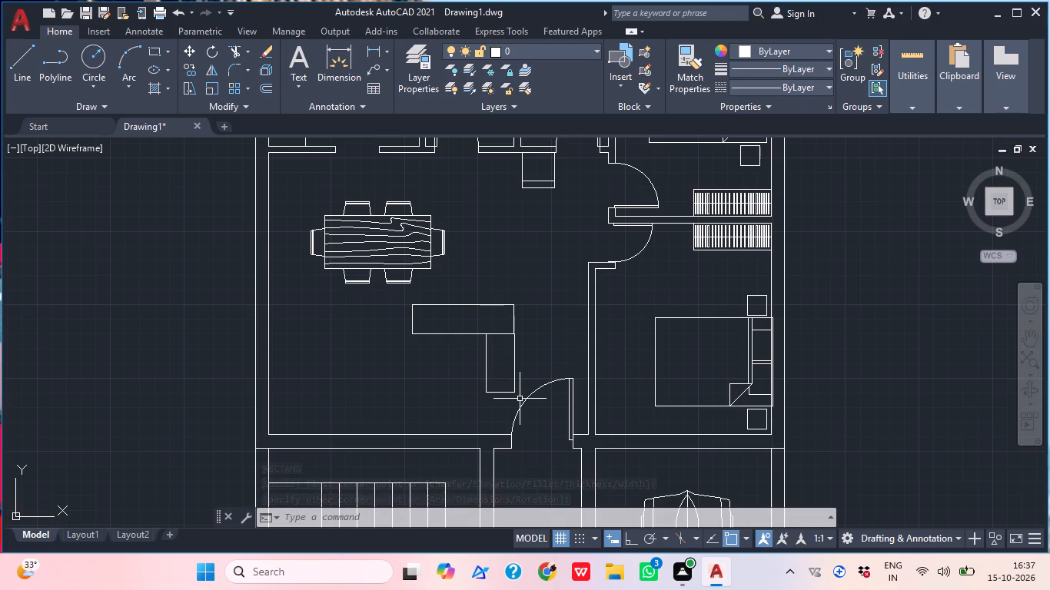
# Draw an outer rectangle about 6'-5" by 2' around the sofa's horizontal section, extending past its west, north and east sides.
pyautogui.moveTo(498, 418); pyautogui.dragTo(486, 472, button='middle')
pyautogui.write('rec')
pyautogui.press('space')
pyautogui.scroll(2, 391, 348)
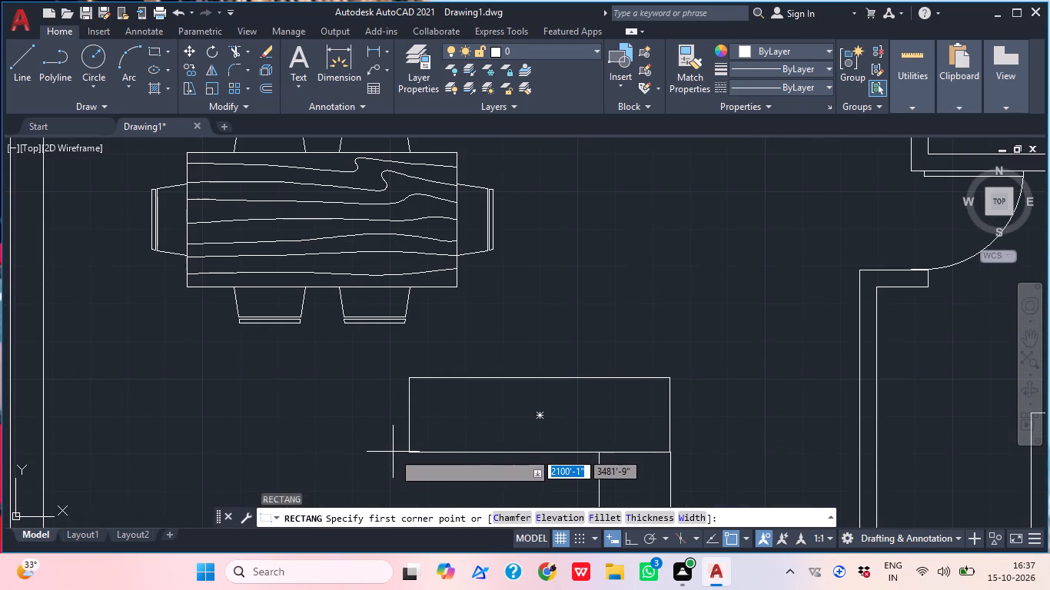
pyautogui.click(396, 452)
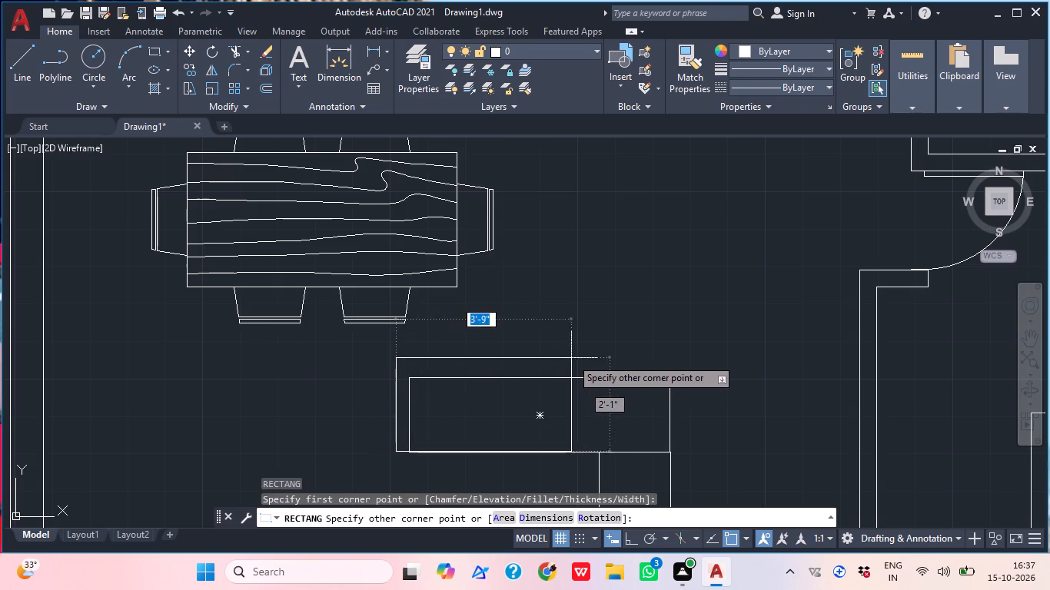
pyautogui.click(685, 361)
pyautogui.scroll(1, 689, 374)
pyautogui.moveTo(684, 376); pyautogui.dragTo(633, 333, button='middle')
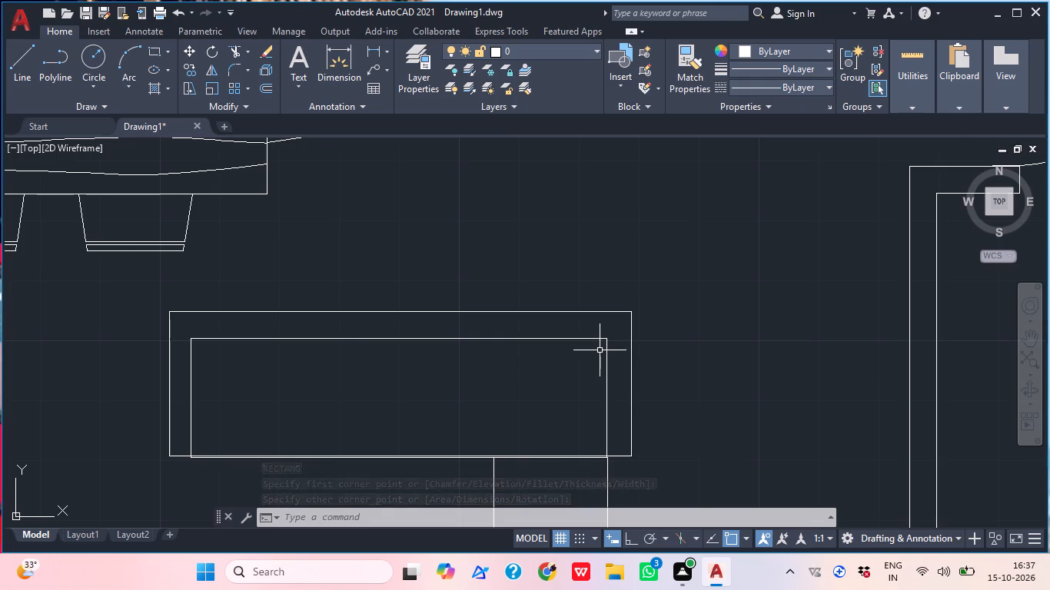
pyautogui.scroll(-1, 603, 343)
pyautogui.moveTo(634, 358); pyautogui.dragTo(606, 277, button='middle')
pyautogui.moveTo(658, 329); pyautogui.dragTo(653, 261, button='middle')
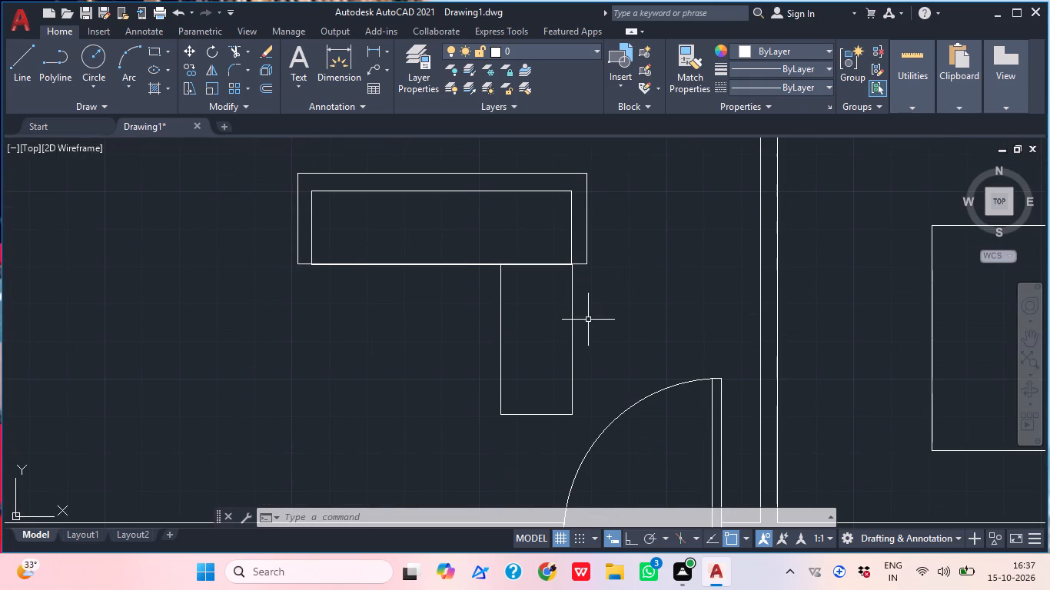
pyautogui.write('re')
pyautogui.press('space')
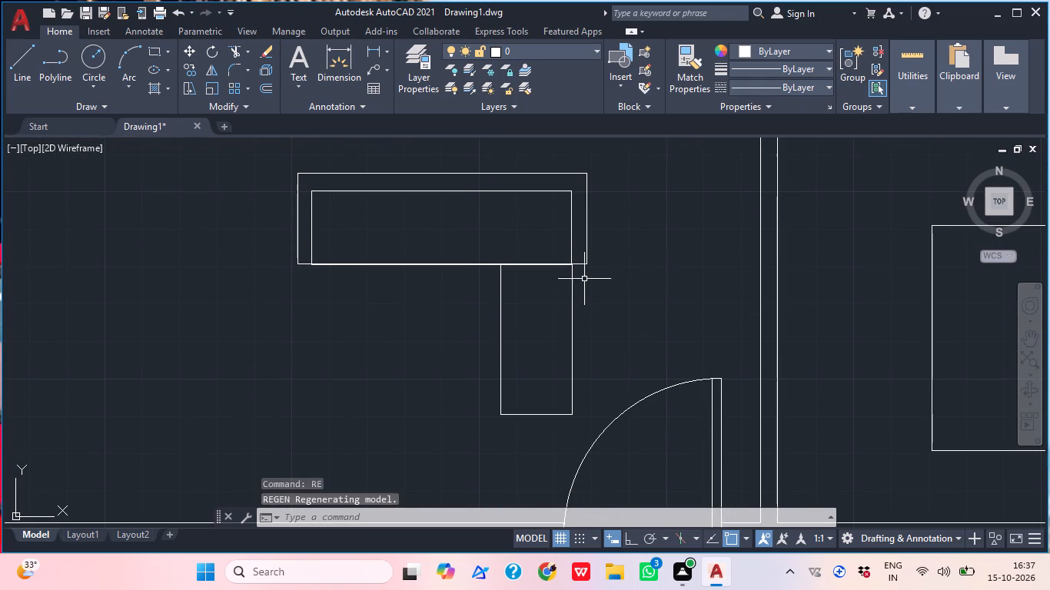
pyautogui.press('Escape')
# Draw an outer rectangle about 1'-11" by 3'-8" around the sofa's vertical section, starting from the southeast corner of the upper outer rectangle.
pyautogui.press('r')
pyautogui.write('ec')
pyautogui.press('space')
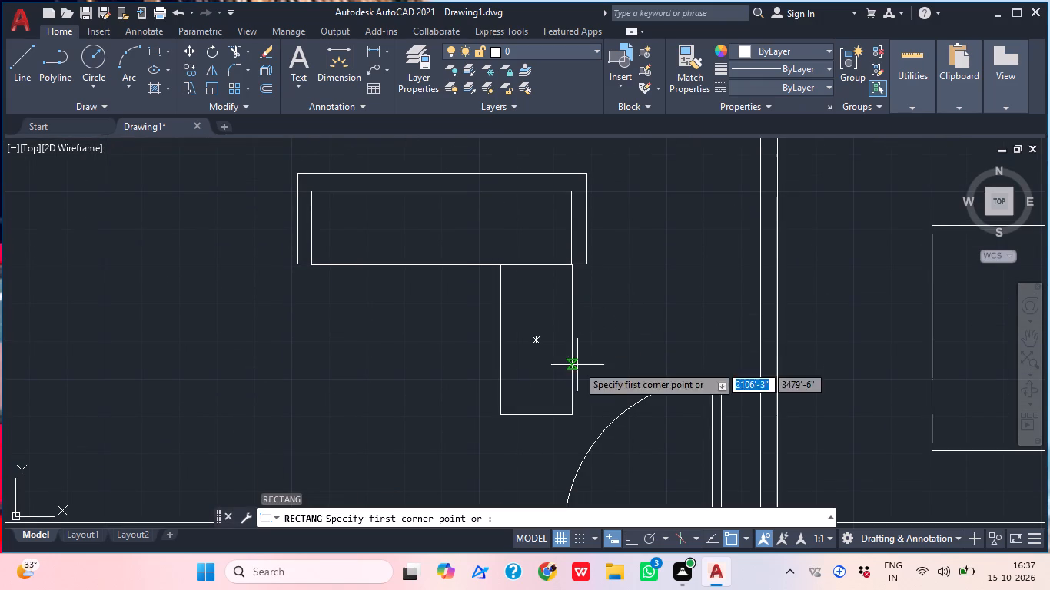
pyautogui.click(587, 266)
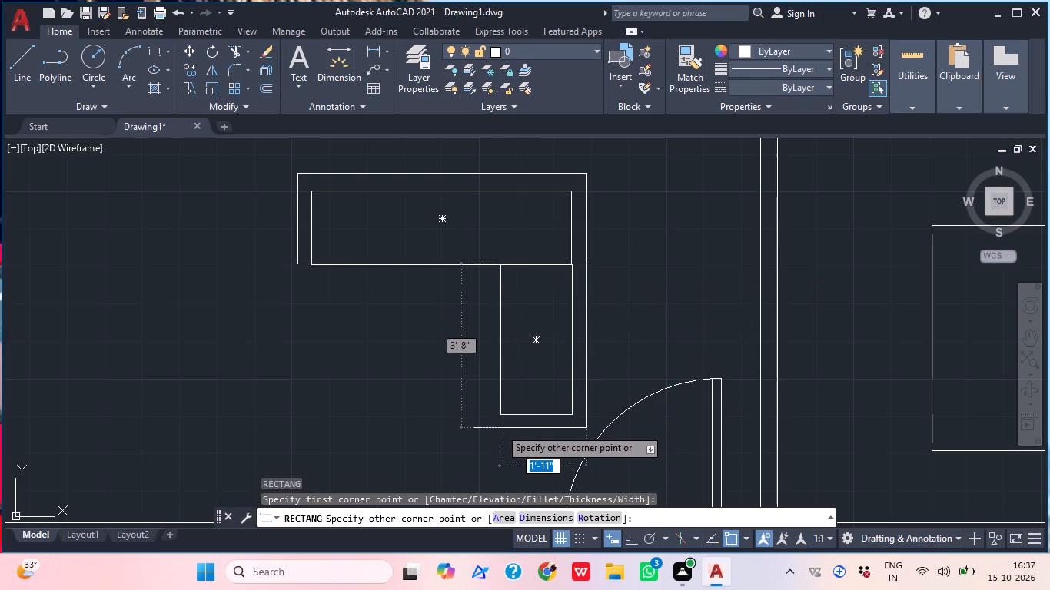
pyautogui.click(500, 428)
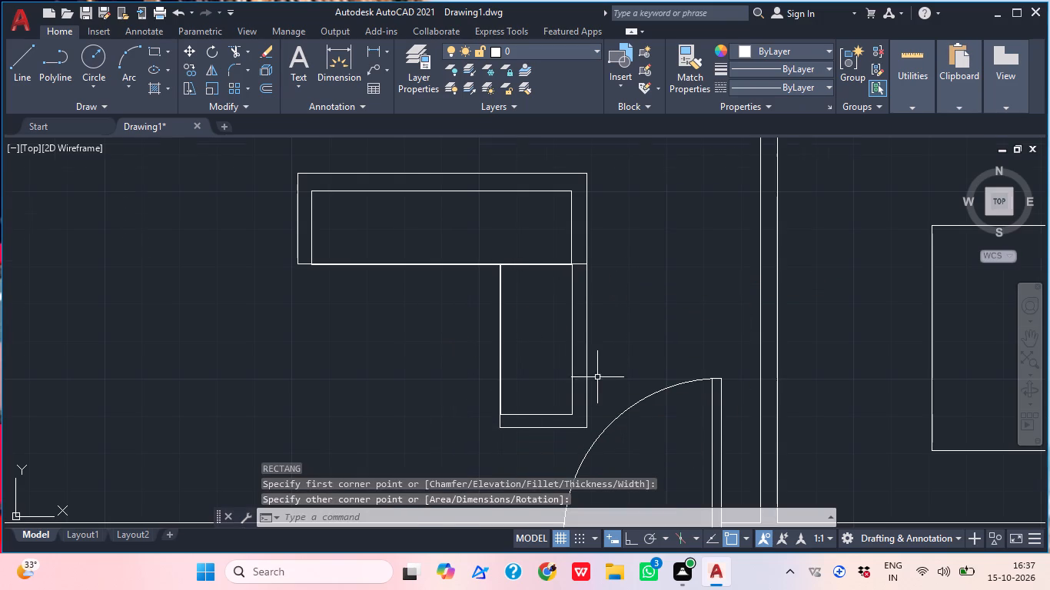
# Trim away the short edge crossing between the inner and outer outlines where the sofa's two outer rectangles meet on the east side.
pyautogui.scroll(-1, 597, 377)
pyautogui.moveTo(597, 377); pyautogui.dragTo(578, 383, button='middle')
pyautogui.scroll(2, 583, 309)
pyautogui.moveTo(590, 360); pyautogui.dragTo(608, 475, button='middle')
pyautogui.scroll(1, 602, 470)
pyautogui.write('tr')
pyautogui.scroll(2, 546, 413)
pyautogui.press('space')
pyautogui.click(517, 416)
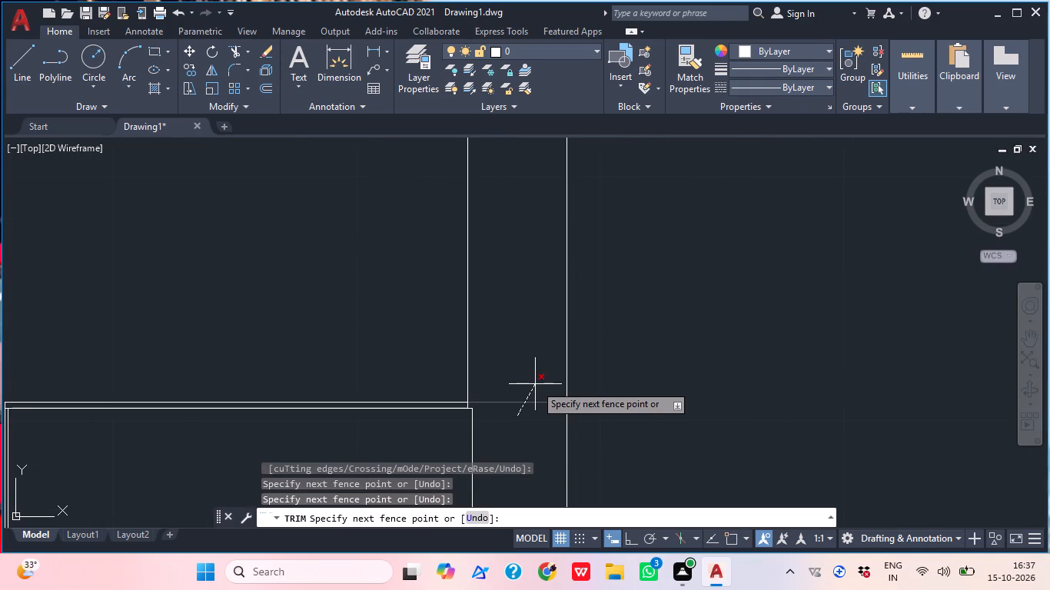
pyautogui.click(535, 384)
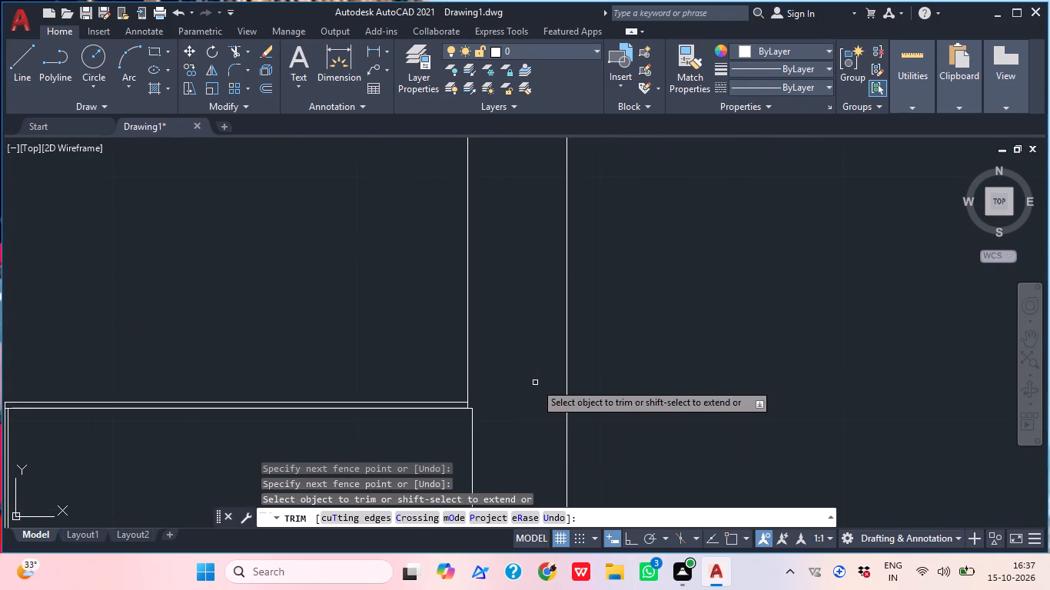
pyautogui.press('Escape')
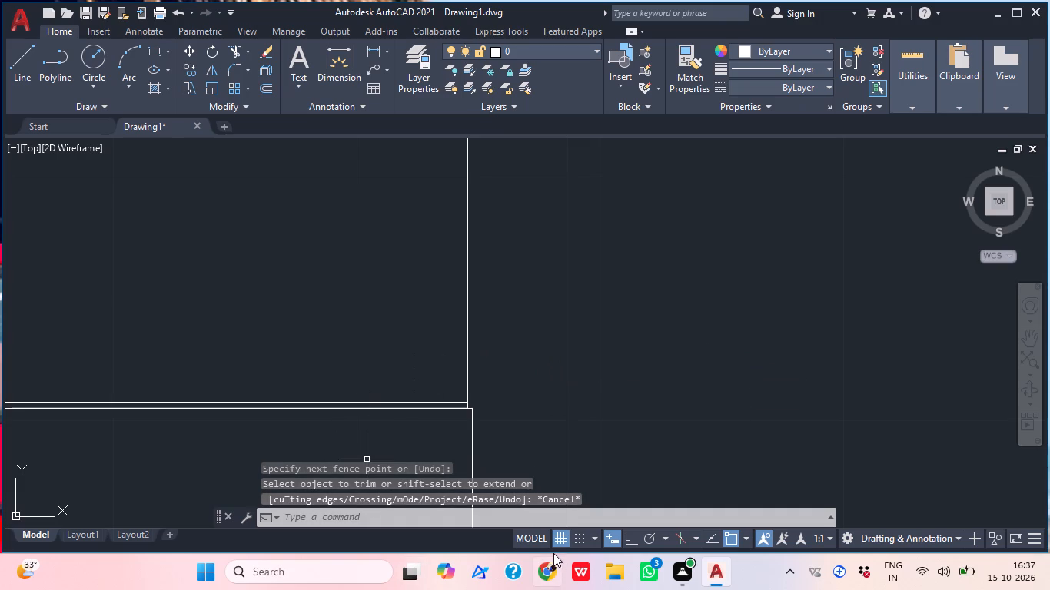
# Examine the L-shaped sofa outline at its trimmed junction and its lower end.
pyautogui.scroll(-1, 697, 399)
pyautogui.moveTo(633, 395); pyautogui.dragTo(671, 317, button='middle')
pyautogui.scroll(1, 576, 362)
pyautogui.moveTo(640, 290); pyautogui.dragTo(590, 384, button='middle')
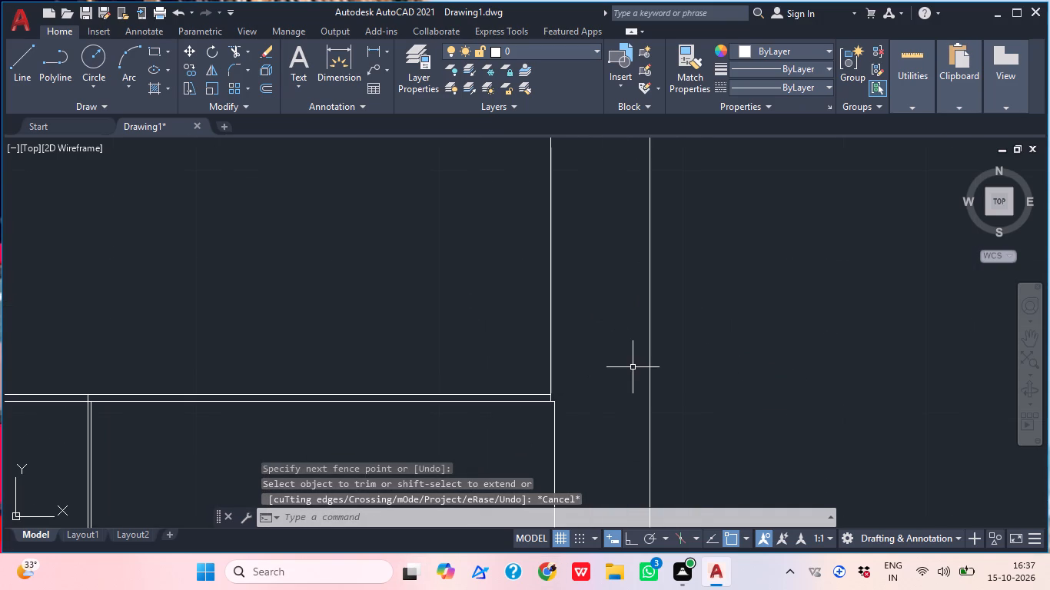
pyautogui.scroll(-5, 559, 397)
pyautogui.moveTo(603, 386); pyautogui.dragTo(639, 237, button='middle')
pyautogui.scroll(2, 606, 319)
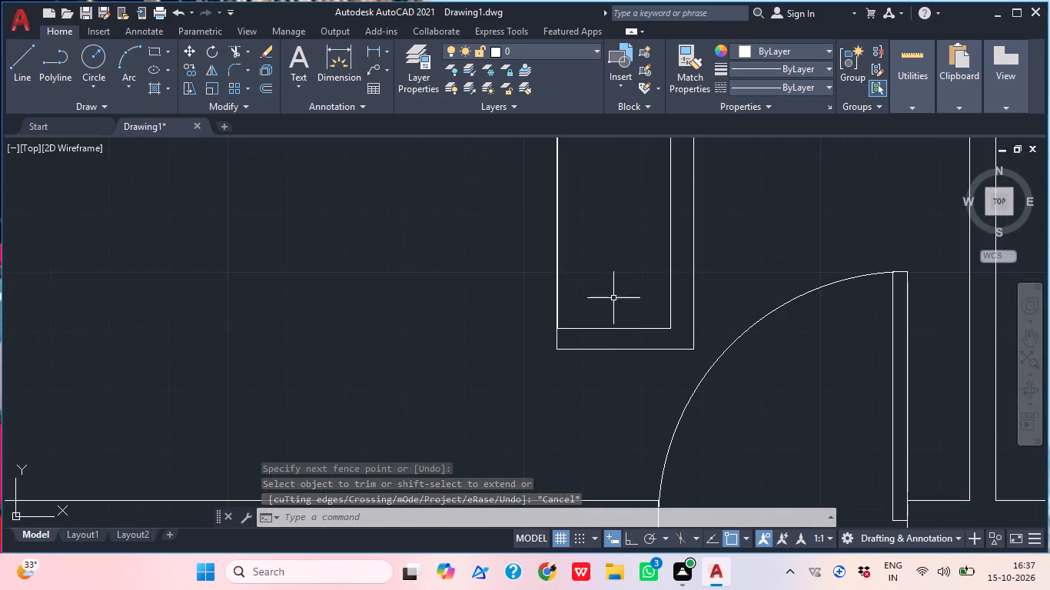
pyautogui.moveTo(612, 261); pyautogui.dragTo(530, 481, button='middle')
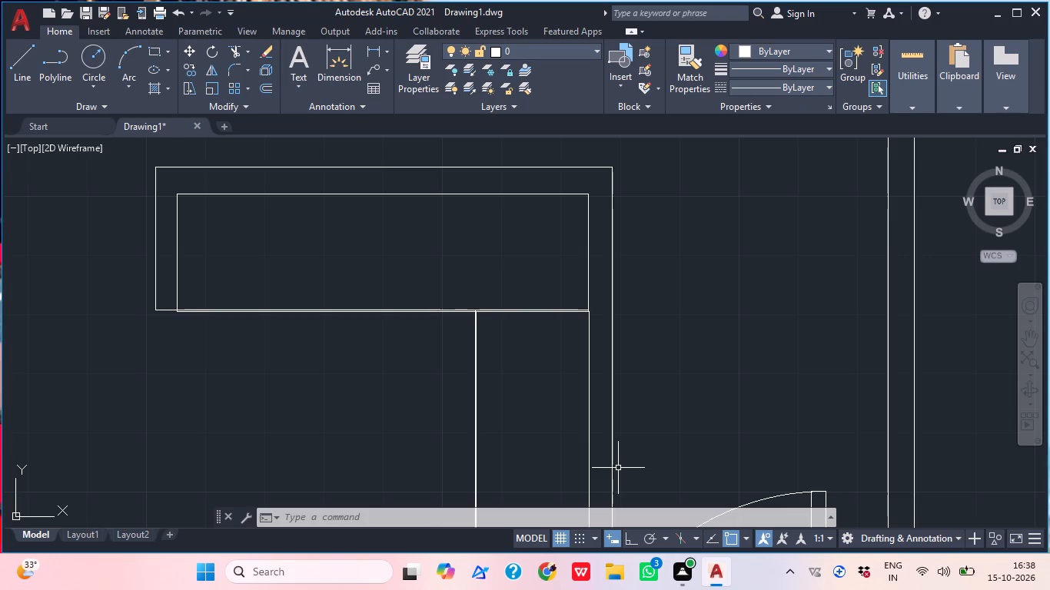
pyautogui.click(618, 468)
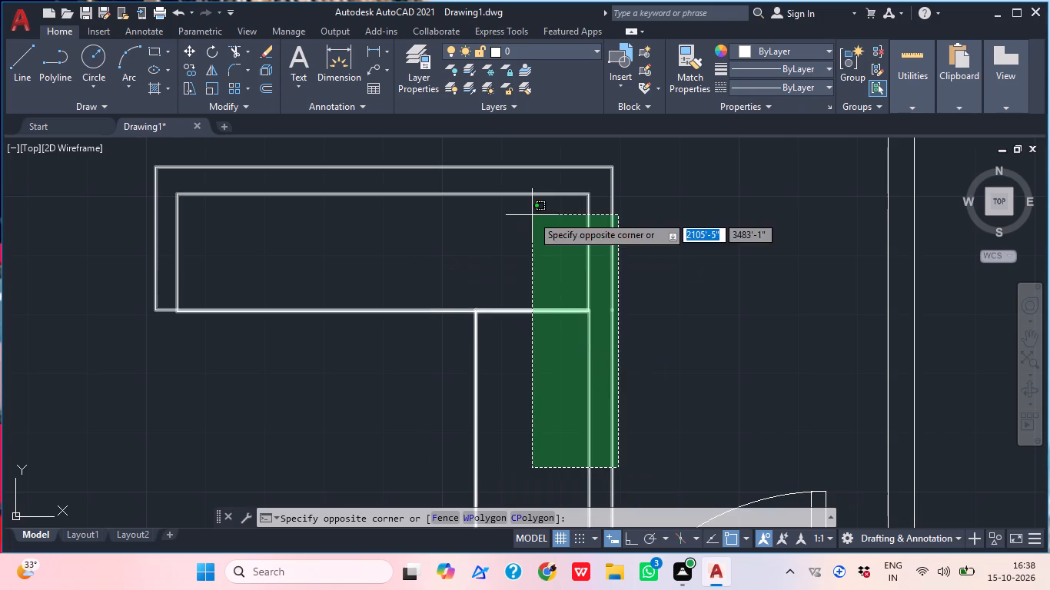
pyautogui.press('Escape')
pyautogui.scroll(-1, 684, 357)
pyautogui.moveTo(709, 365); pyautogui.dragTo(739, 356, button='middle')
pyautogui.moveTo(616, 354); pyautogui.dragTo(670, 328, button='middle')
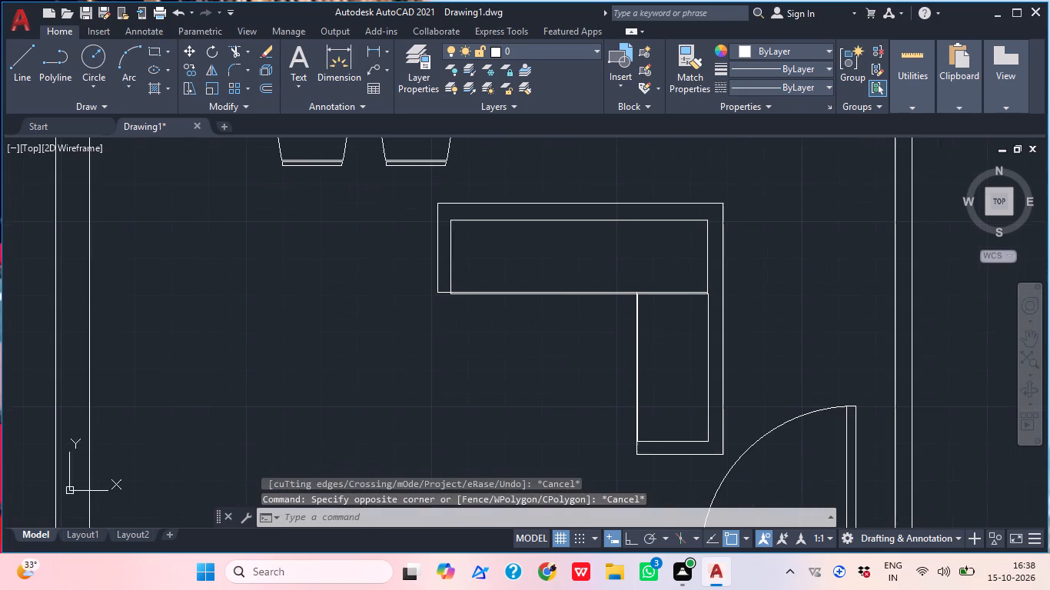
# With ortho mode on, draw a backrest line just inside the seat's north edge, turning down about 4'-9" along its east side to the south end.
pyautogui.write('l')
pyautogui.press('space')
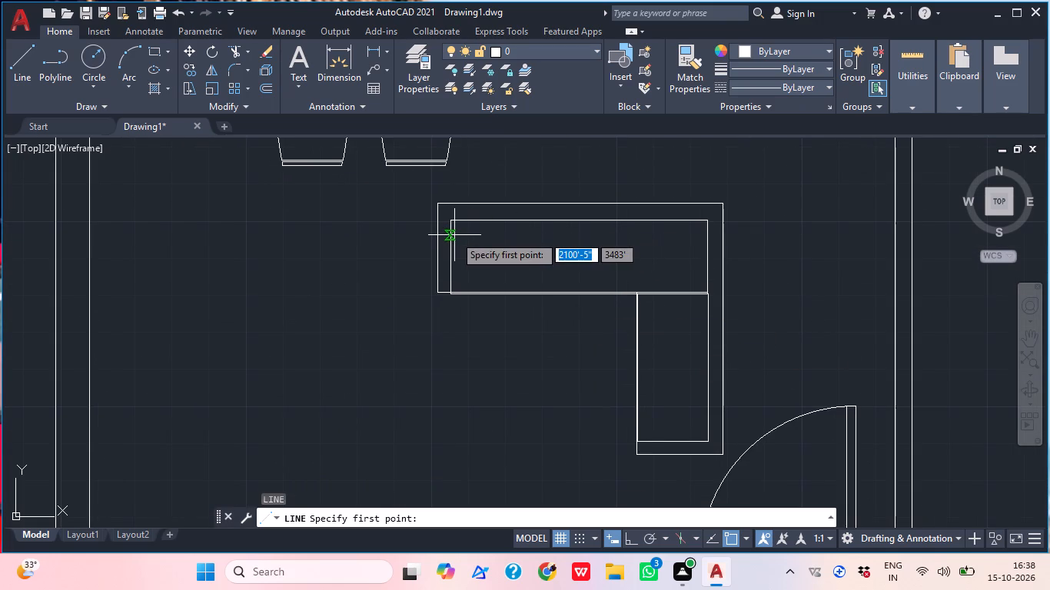
pyautogui.click(451, 230)
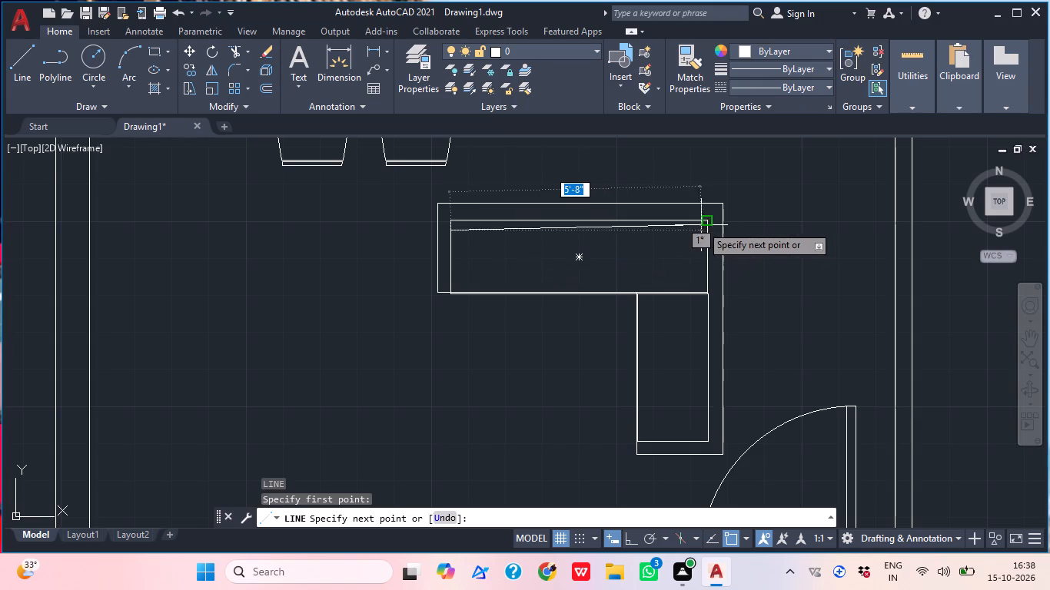
pyautogui.moveTo(698, 237); pyautogui.dragTo(639, 233, button='middle')
pyautogui.scroll(1, 646, 238)
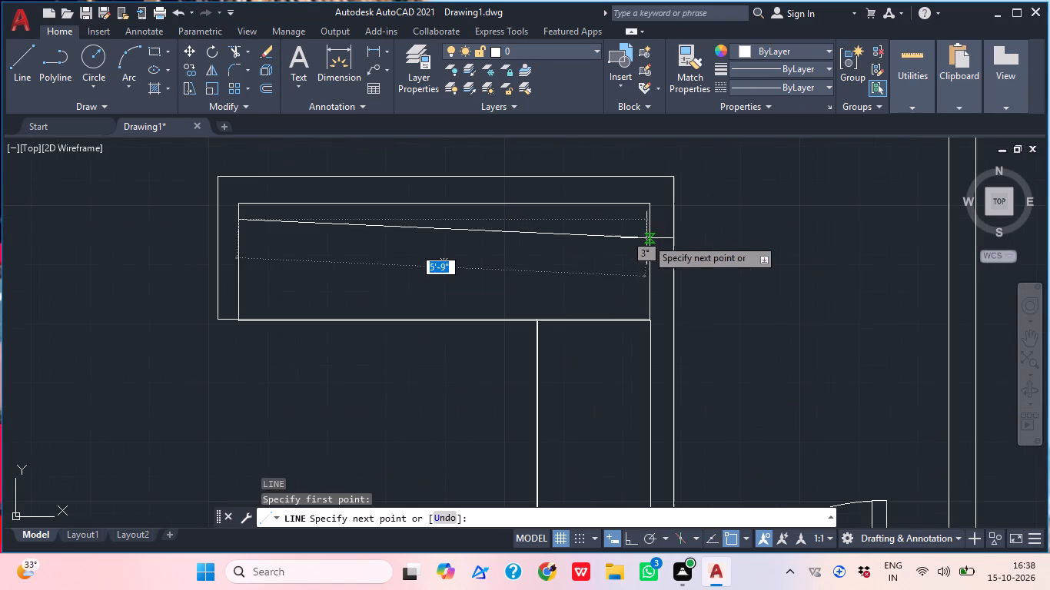
pyautogui.click(630, 541)
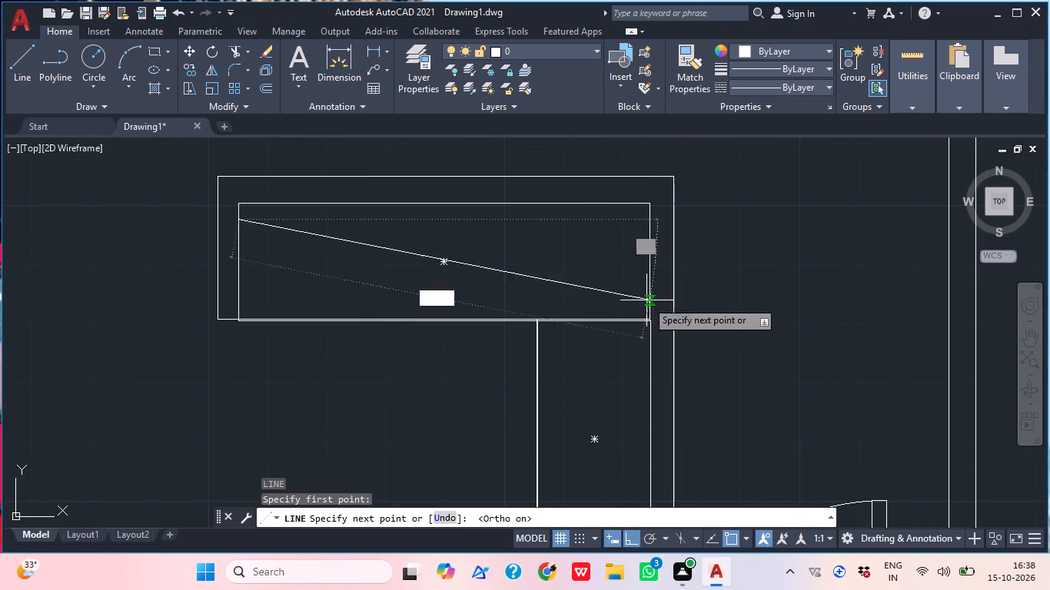
pyautogui.click(630, 220)
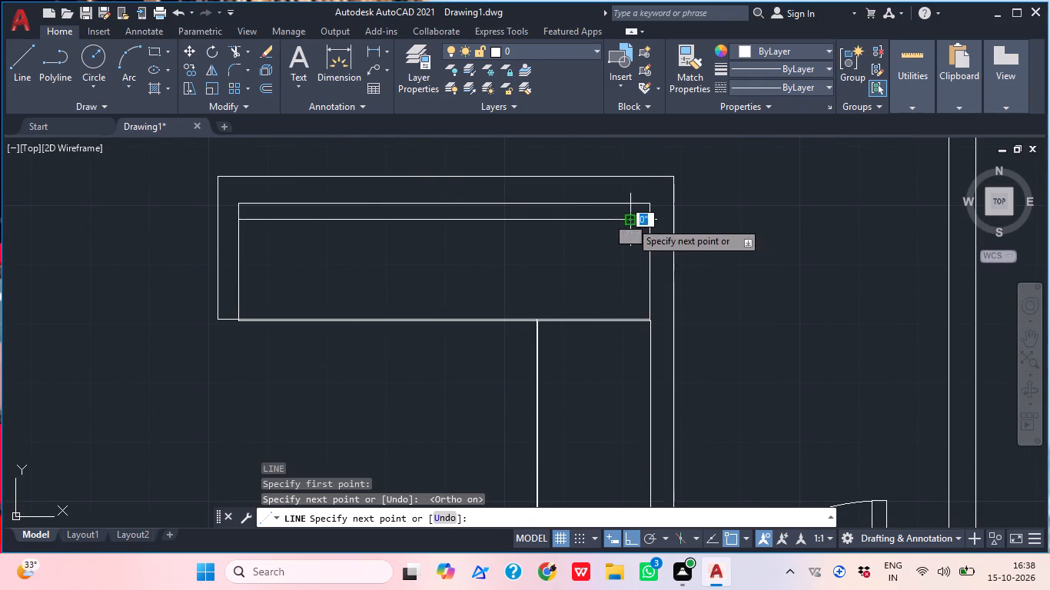
pyautogui.scroll(-1, 633, 247)
pyautogui.moveTo(632, 248); pyautogui.dragTo(627, 230, button='middle')
pyautogui.moveTo(619, 220); pyautogui.dragTo(622, 161, button='middle')
pyautogui.scroll(-2, 618, 220)
pyautogui.scroll(2, 626, 224)
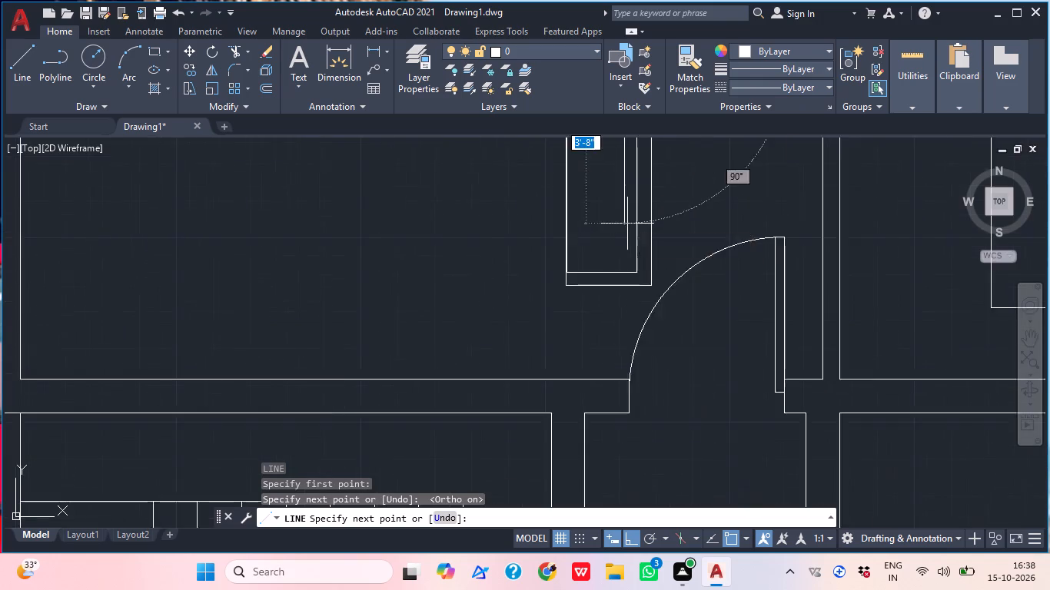
pyautogui.scroll(3, 627, 224)
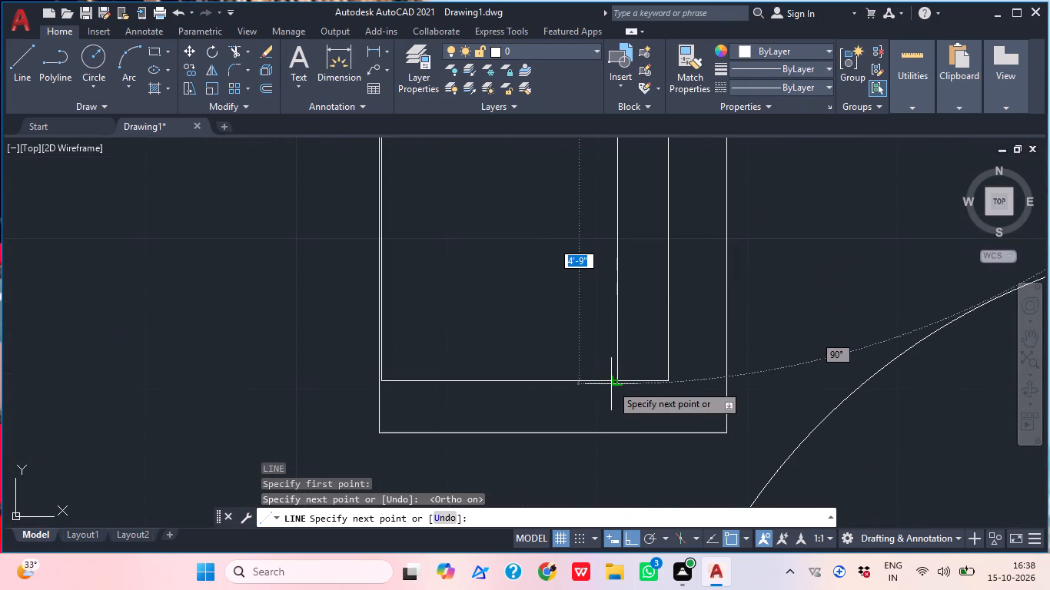
pyautogui.click(622, 383)
pyautogui.scroll(-2, 699, 338)
pyautogui.moveTo(697, 371); pyautogui.dragTo(560, 526, button='middle')
pyautogui.press('Escape')
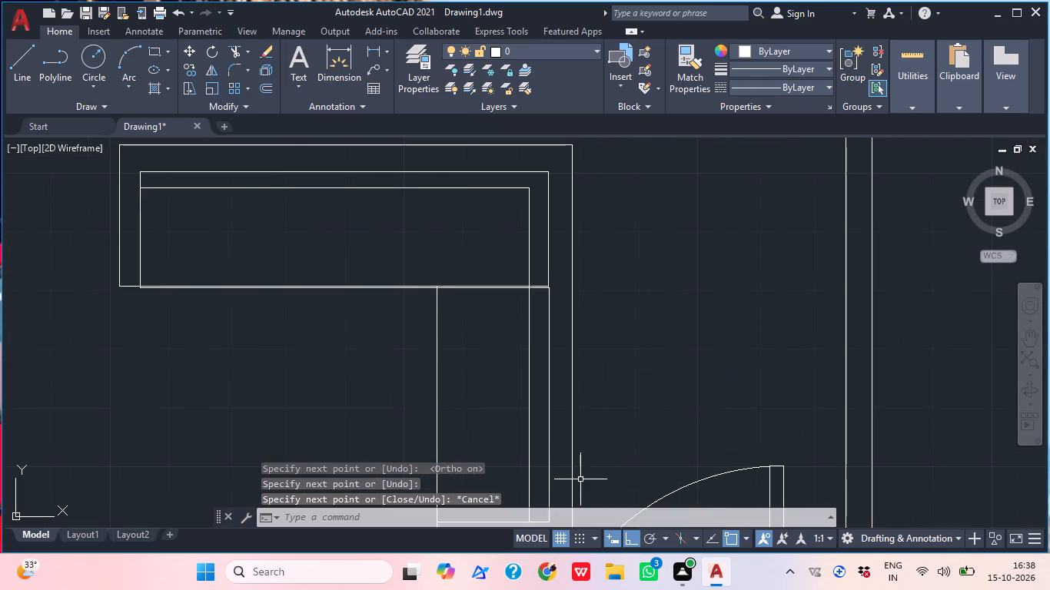
# Draw two vertical lines about 2' long across the sofa's north section, from its south edge to the outer north edge, dividing it into three seats.
pyautogui.scroll(-1, 604, 449)
pyautogui.moveTo(607, 452); pyautogui.dragTo(620, 465, button='middle')
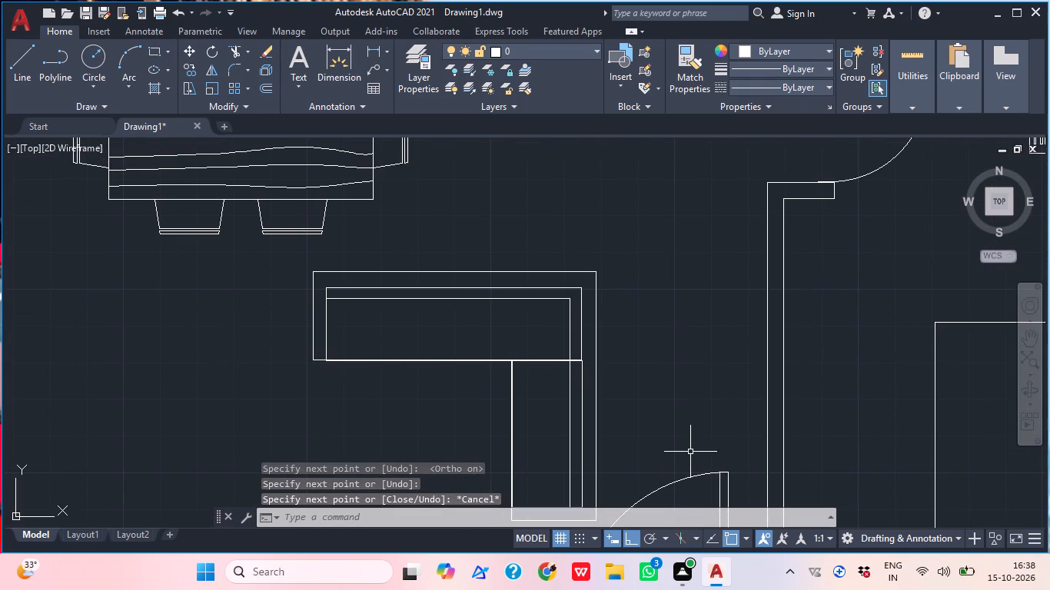
pyautogui.press('l')
pyautogui.press('space')
pyautogui.moveTo(462, 346); pyautogui.dragTo(511, 347, button='middle')
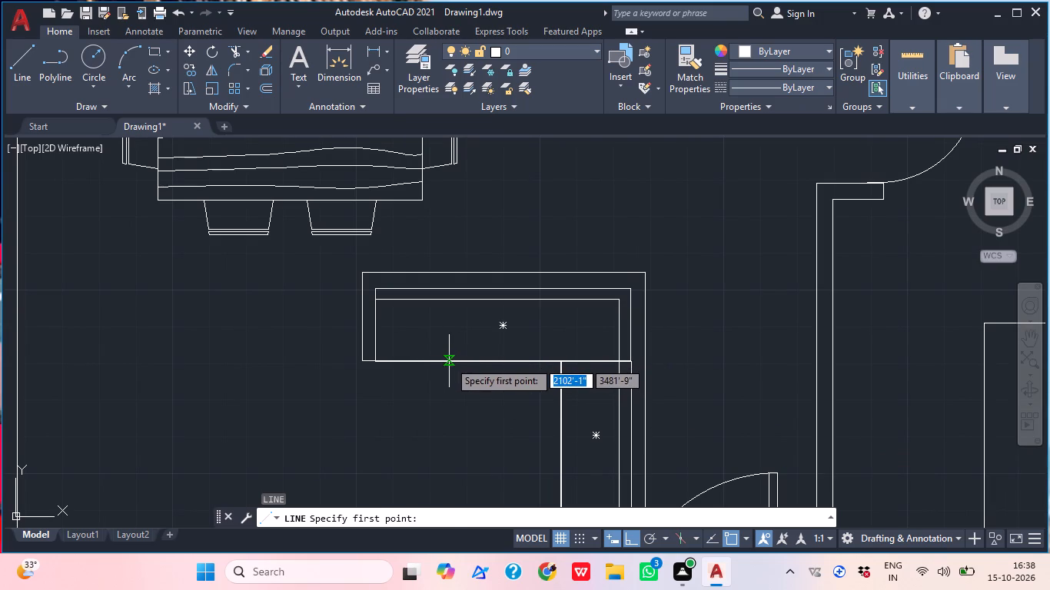
pyautogui.click(454, 362)
pyautogui.click(460, 271)
pyautogui.moveTo(660, 325); pyautogui.dragTo(633, 307, button='middle')
pyautogui.press('Escape')
pyautogui.write('l')
pyautogui.press('space')
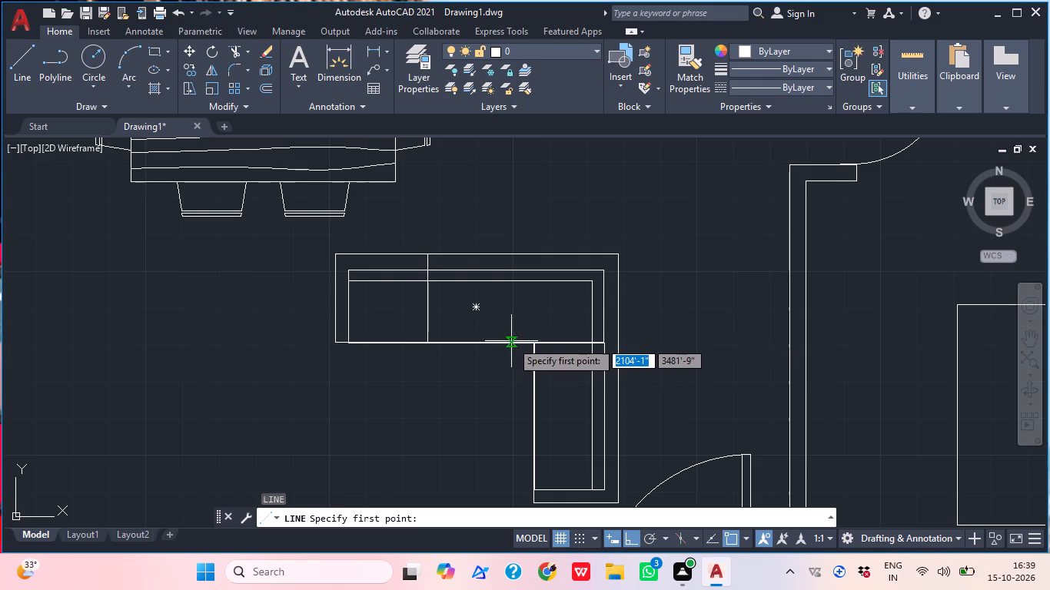
pyautogui.click(510, 342)
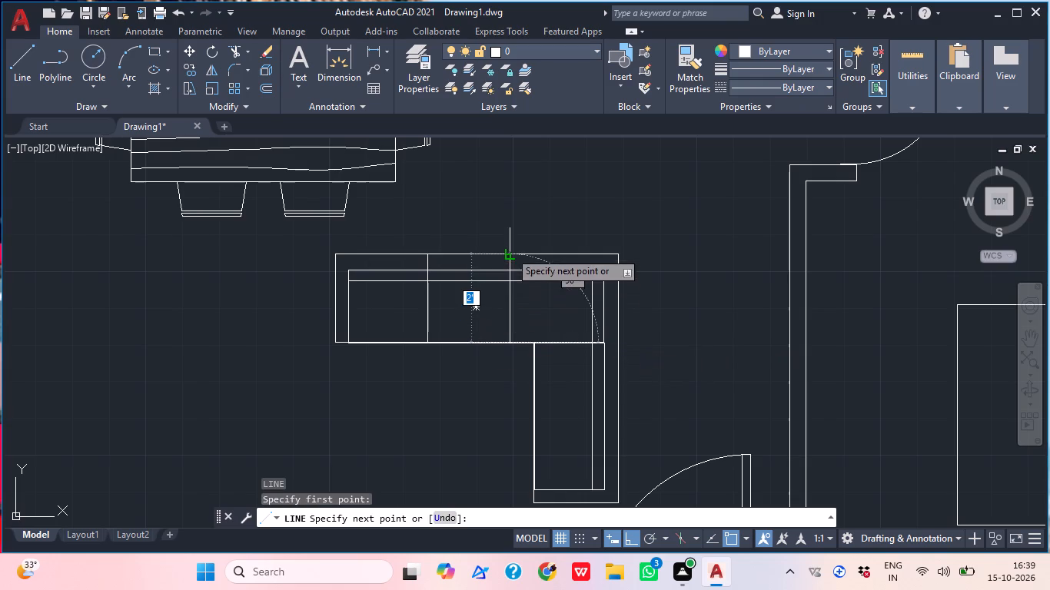
pyautogui.click(510, 251)
pyautogui.moveTo(609, 279); pyautogui.dragTo(534, 208, button='middle')
pyautogui.press('Escape')
# Draw a horizontal line from the west edge to the outer east edge of the sofa's vertical section, dividing it into two seats.
pyautogui.press('l')
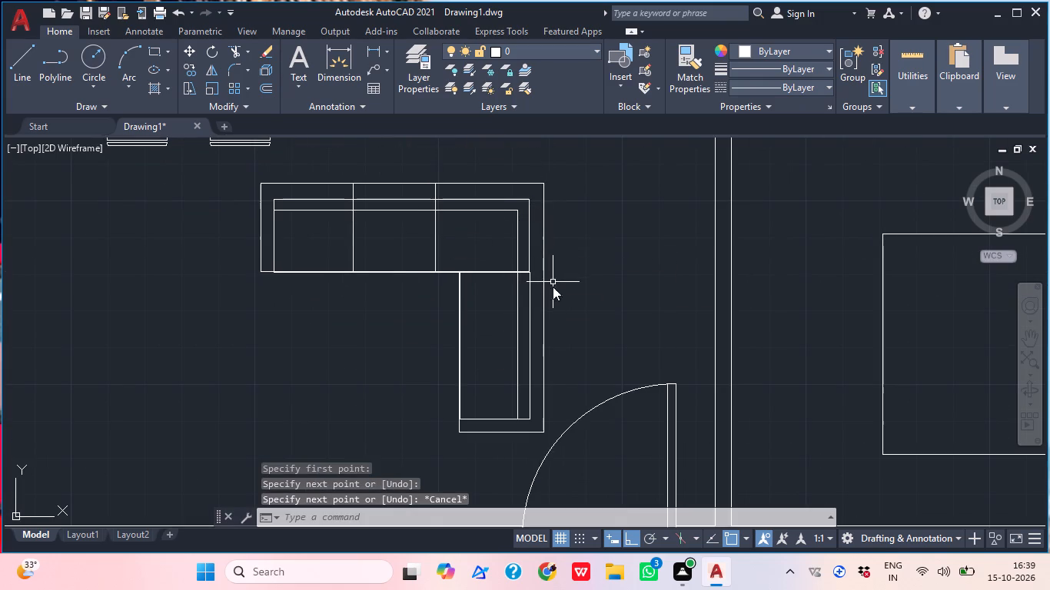
pyautogui.press('space')
pyautogui.moveTo(503, 343); pyautogui.dragTo(507, 328, button='middle')
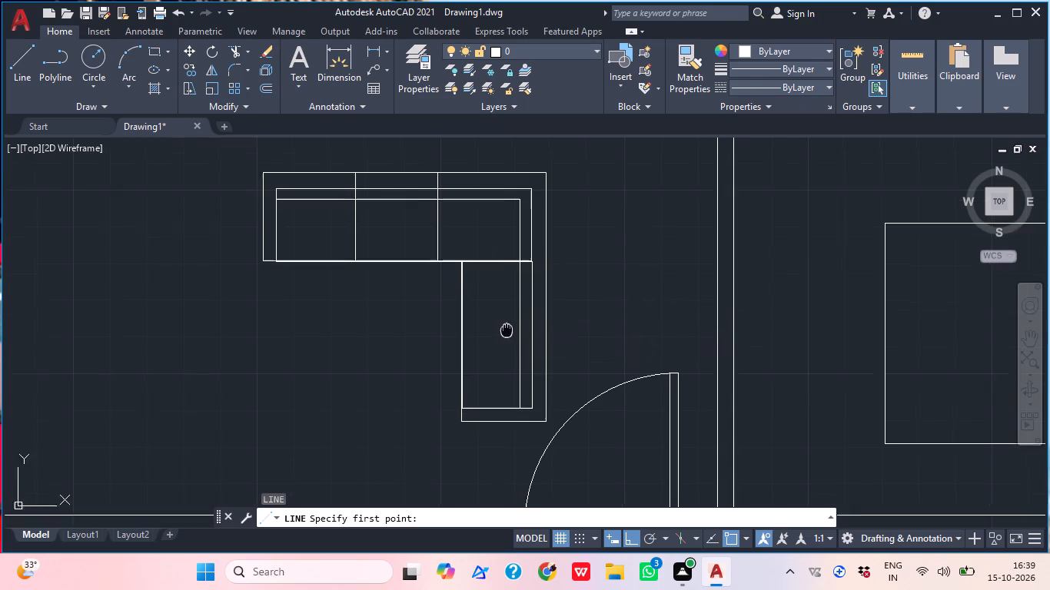
pyautogui.moveTo(507, 328); pyautogui.dragTo(507, 307, button='middle')
pyautogui.click(464, 311)
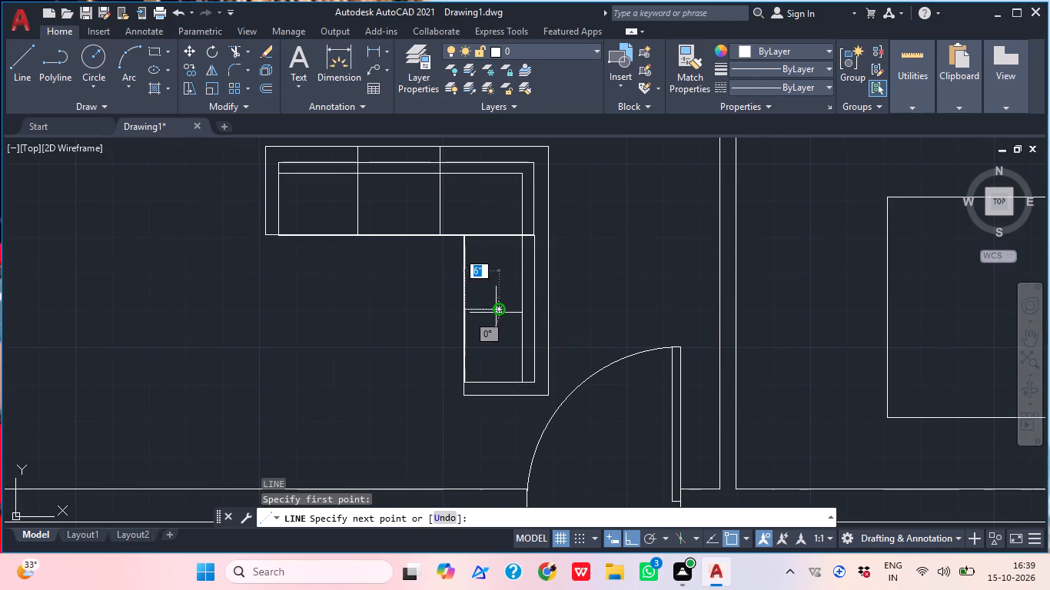
pyautogui.click(550, 310)
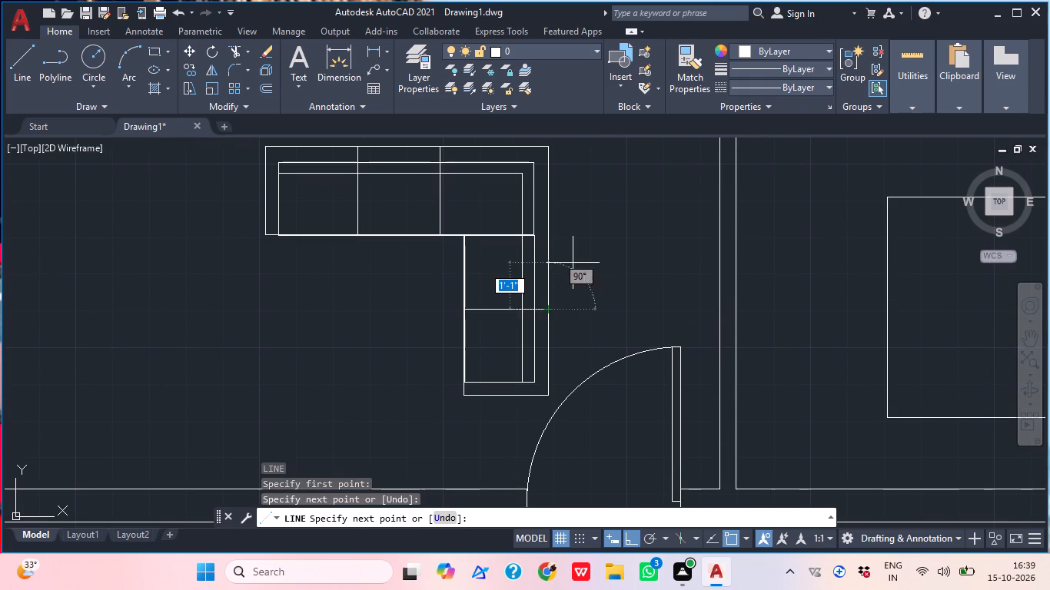
pyautogui.press('Escape')
# Draw a coffee-table rectangle in the open space south of the sofa's north section and west of its vertical section.
pyautogui.moveTo(605, 302); pyautogui.dragTo(671, 313, button='middle')
pyautogui.scroll(-1, 623, 307)
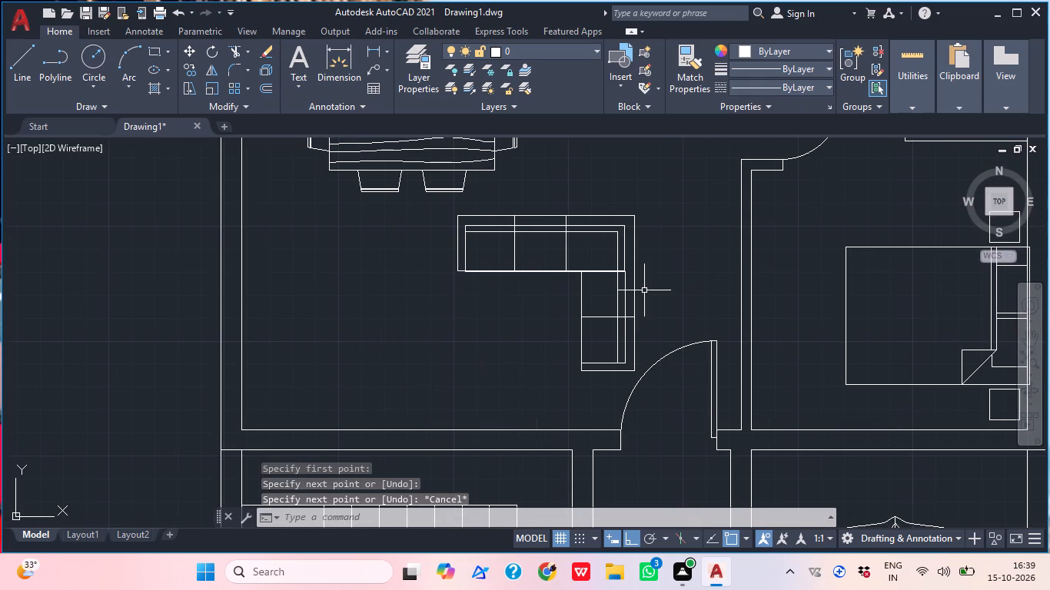
pyautogui.scroll(-1, 640, 282)
pyautogui.moveTo(636, 277); pyautogui.dragTo(639, 201, button='middle')
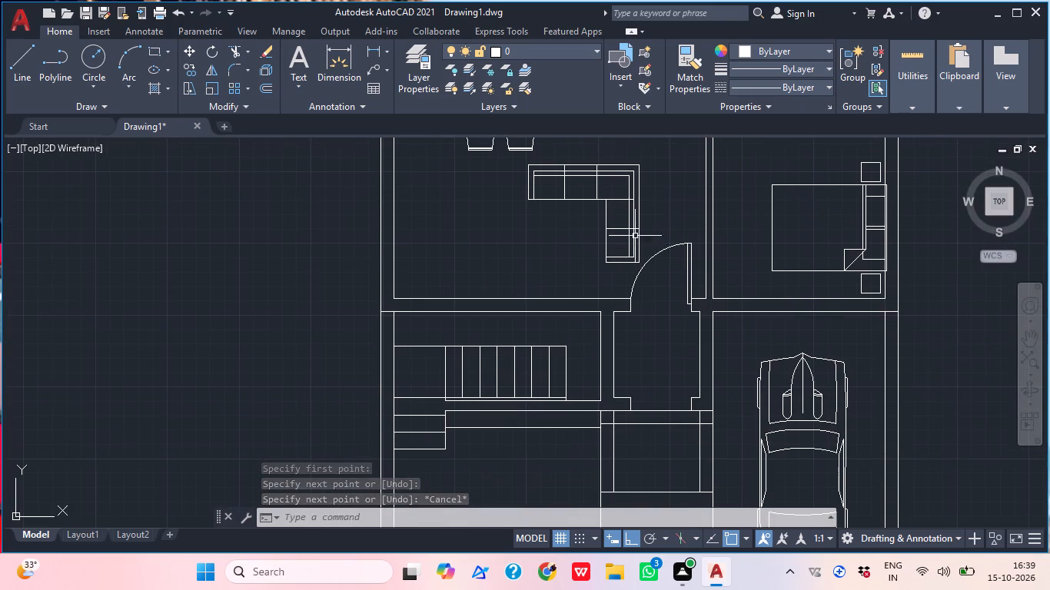
pyautogui.moveTo(573, 242); pyautogui.dragTo(606, 228, button='middle')
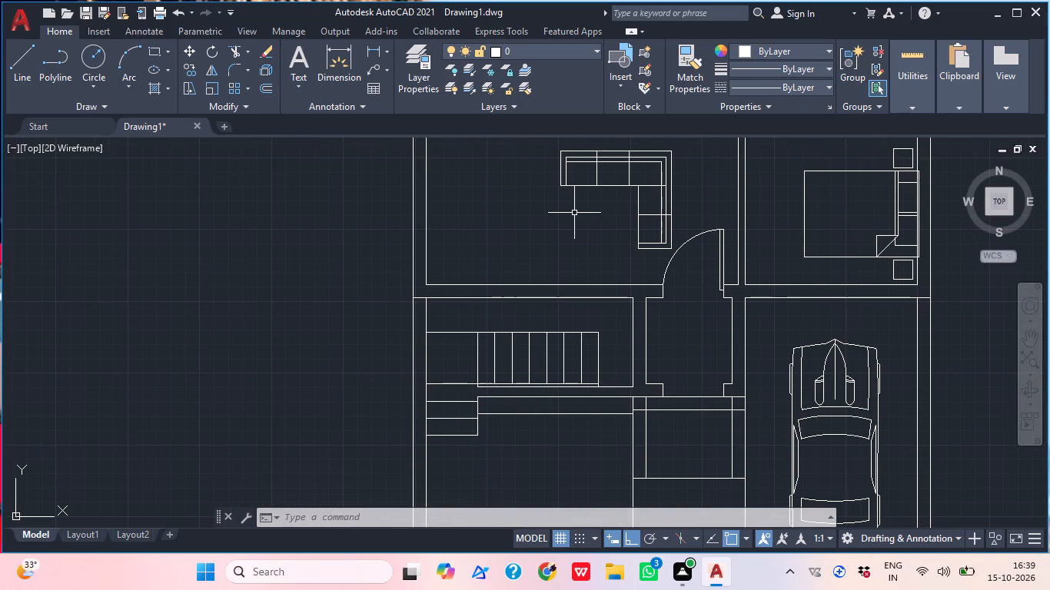
pyautogui.write('rec')
pyautogui.press('space')
pyautogui.moveTo(546, 196); pyautogui.dragTo(532, 194, button='middle')
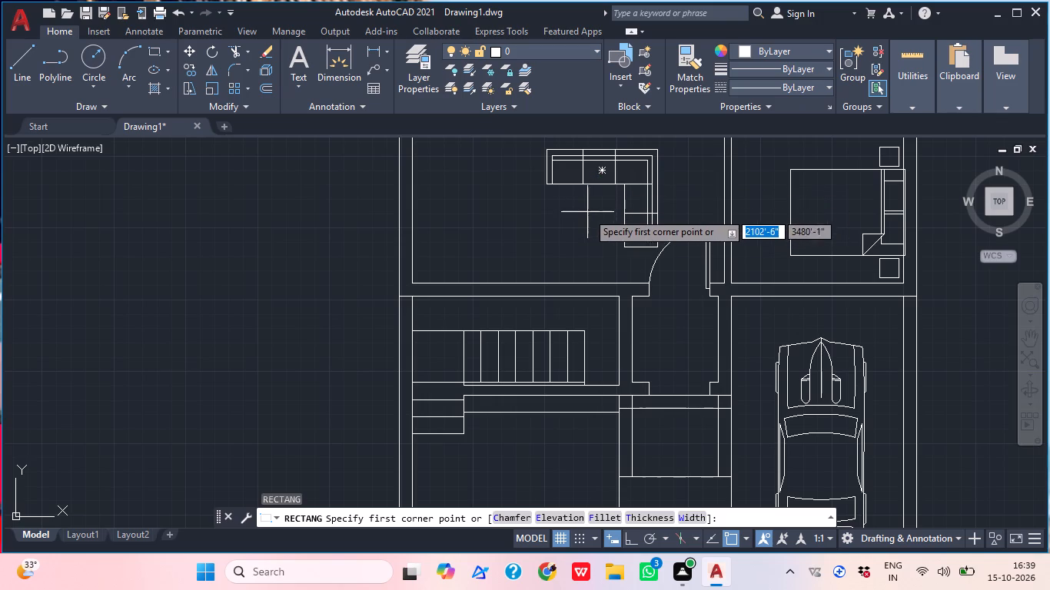
pyautogui.press('Escape')
pyautogui.write('rec')
pyautogui.press('space')
pyautogui.scroll(1, 582, 216)
pyautogui.moveTo(577, 212); pyautogui.dragTo(552, 220, button='middle')
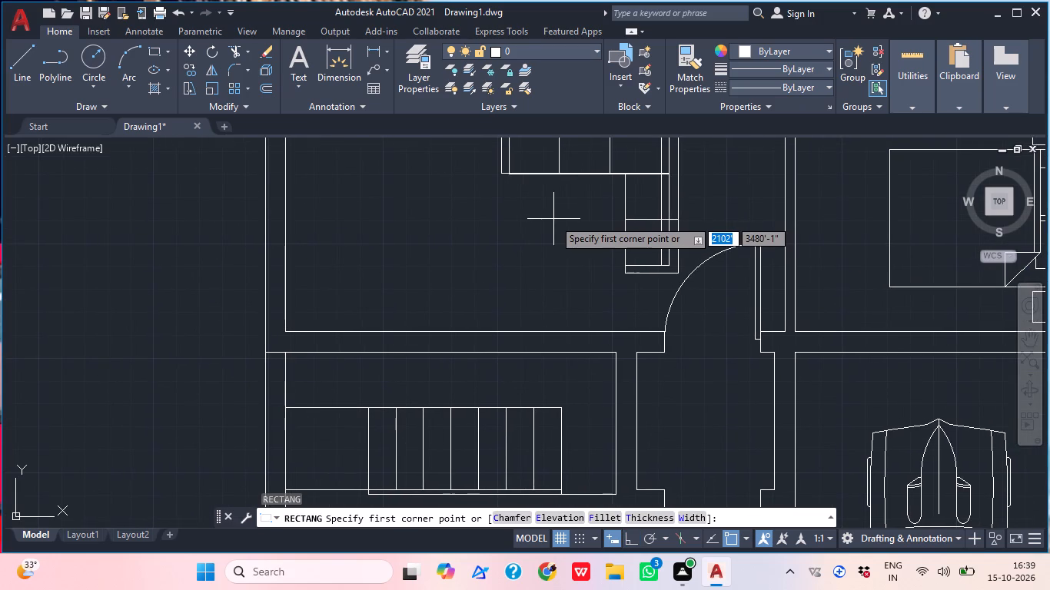
pyautogui.click(536, 206)
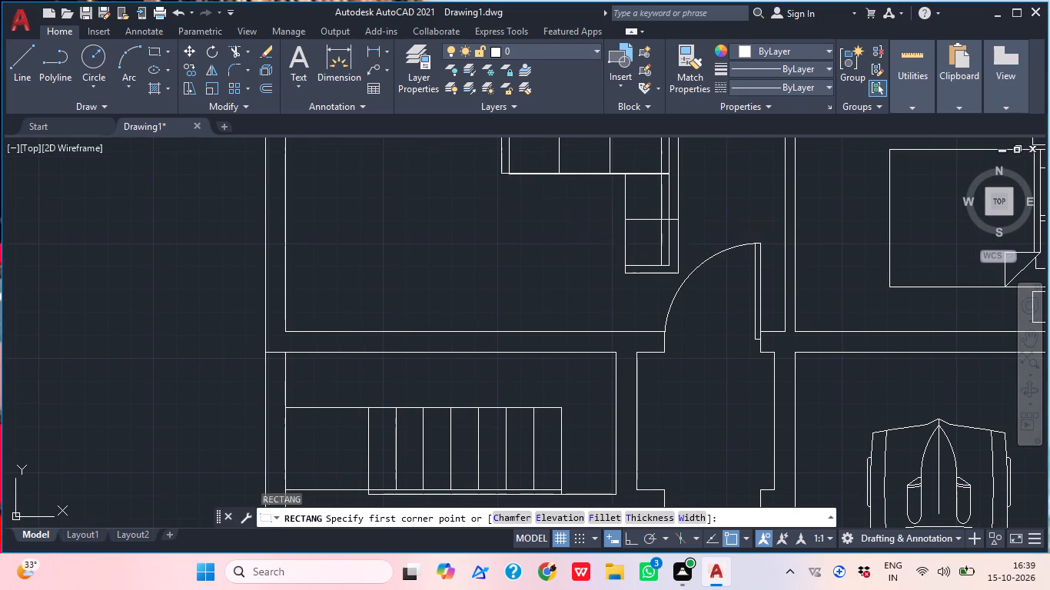
pyautogui.click(598, 260)
# Draw a rectangle about 1'-10" by 1'-10" for a chair, just south of the coffee table and north of the wall.
pyautogui.moveTo(598, 287); pyautogui.dragTo(561, 273, button='middle')
pyautogui.write('re')
pyautogui.press('c')
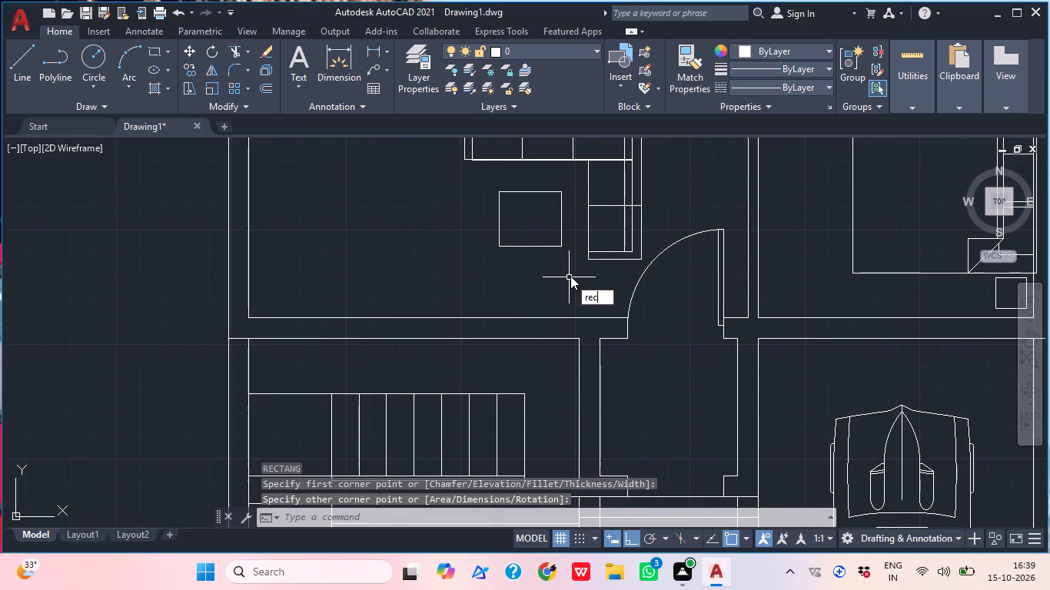
pyautogui.press('space')
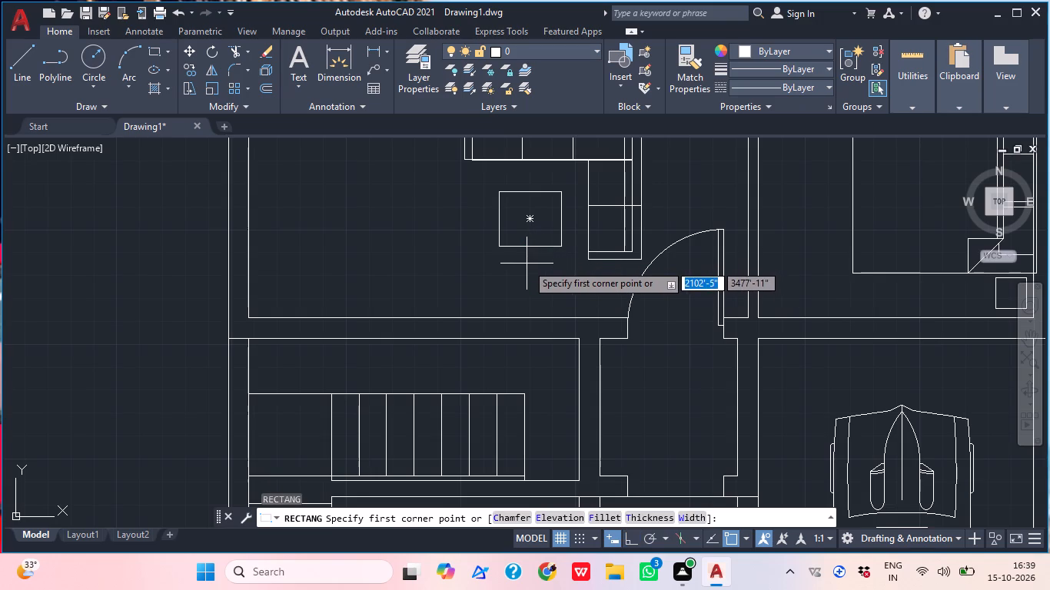
pyautogui.click(526, 263)
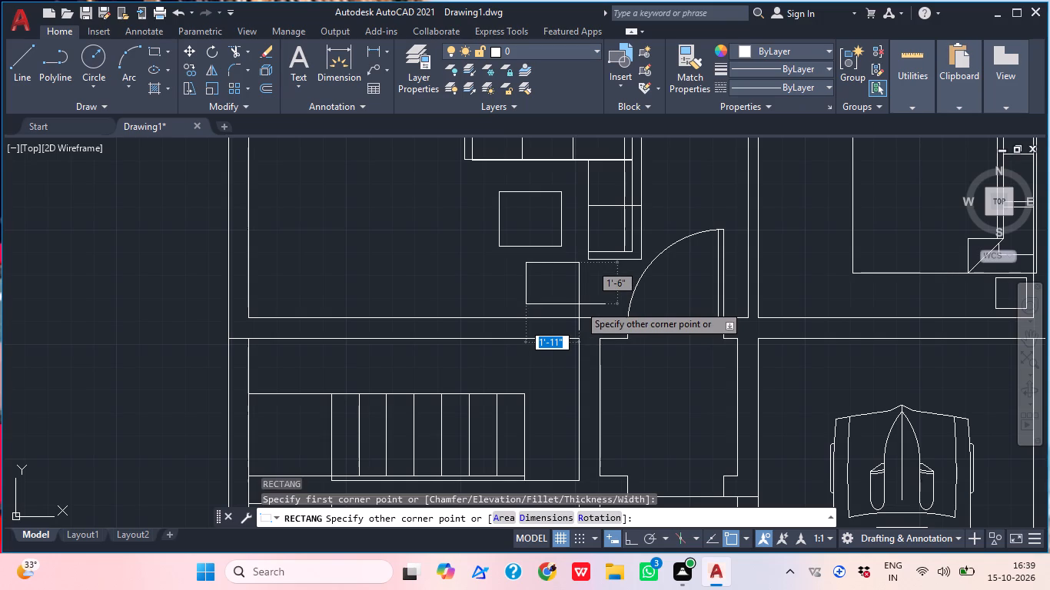
pyautogui.scroll(2, 577, 309)
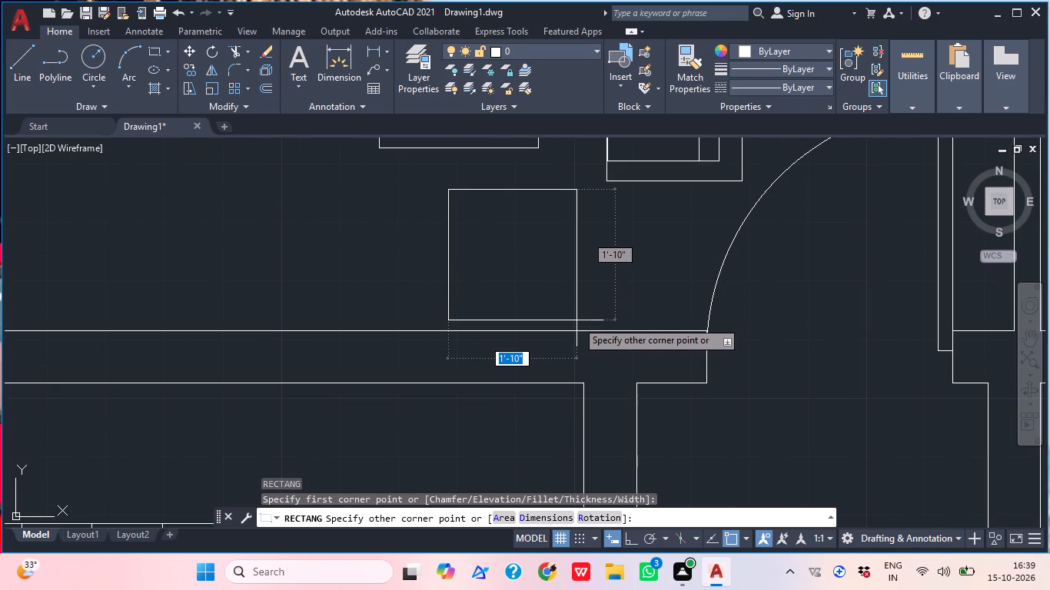
pyautogui.click(577, 320)
# Draw a seat rectangle about 1'-5" wide by 2' high over the chair square, projecting past its north edge.
pyautogui.scroll(-1, 596, 322)
pyautogui.press('r')
pyautogui.press('e')
pyautogui.press('c')
pyautogui.press('space')
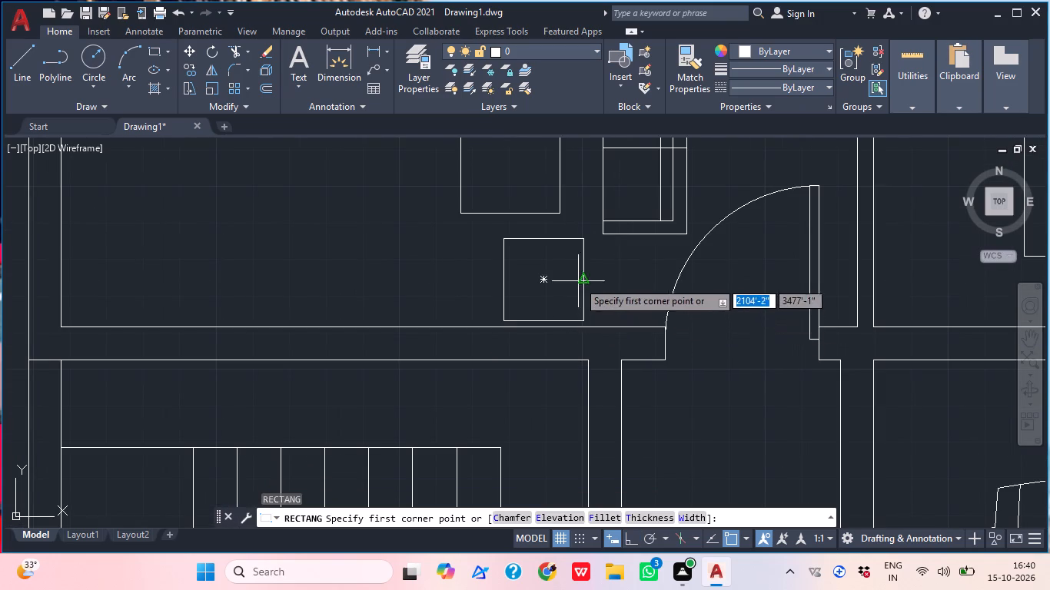
pyautogui.moveTo(574, 293); pyautogui.dragTo(556, 343, button='middle')
pyautogui.scroll(1, 555, 343)
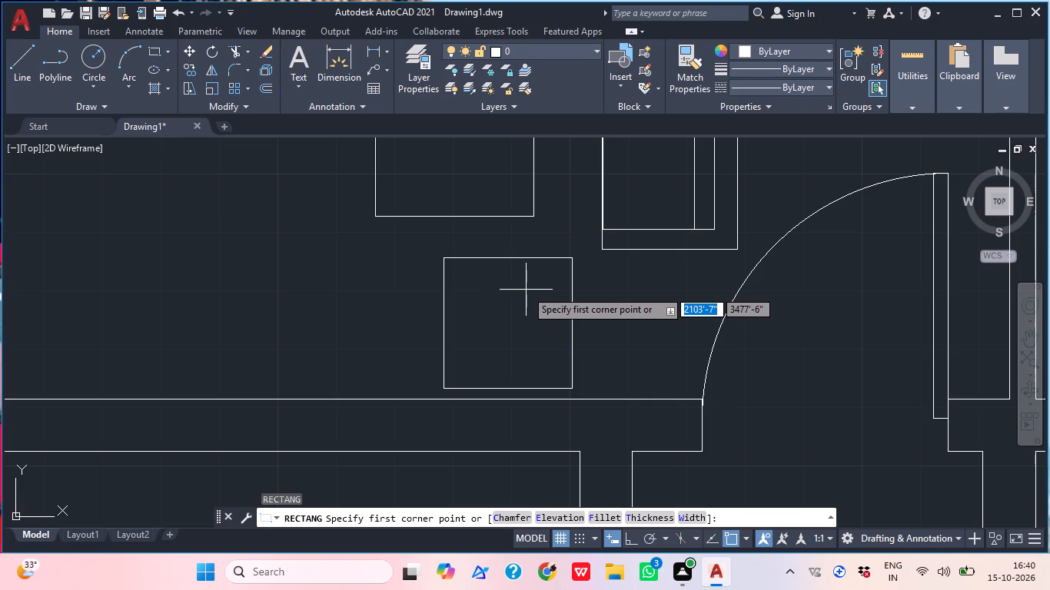
pyautogui.moveTo(482, 293); pyautogui.dragTo(453, 319, button='middle')
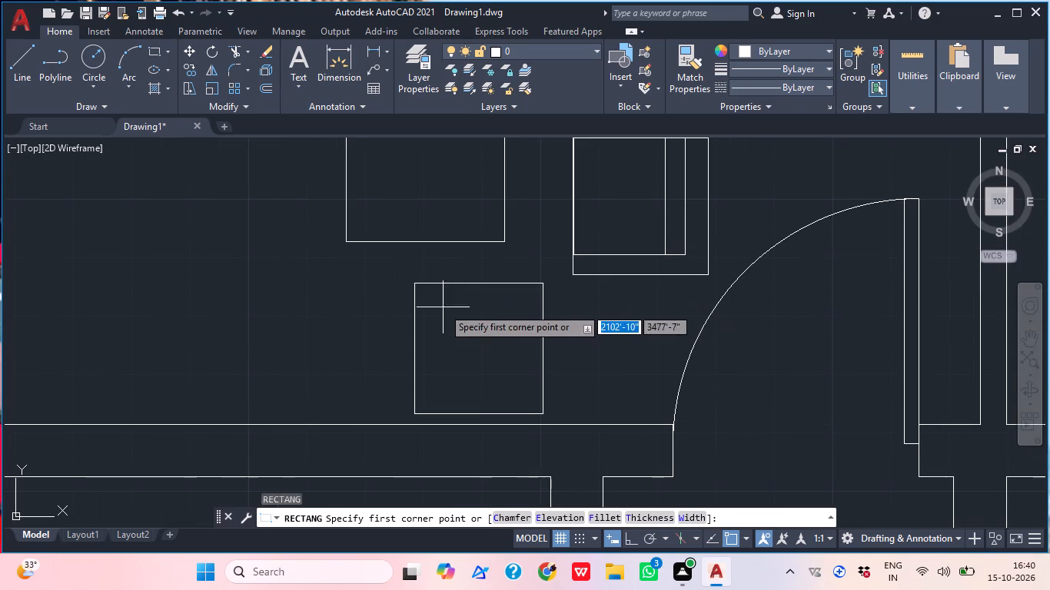
pyautogui.click(431, 263)
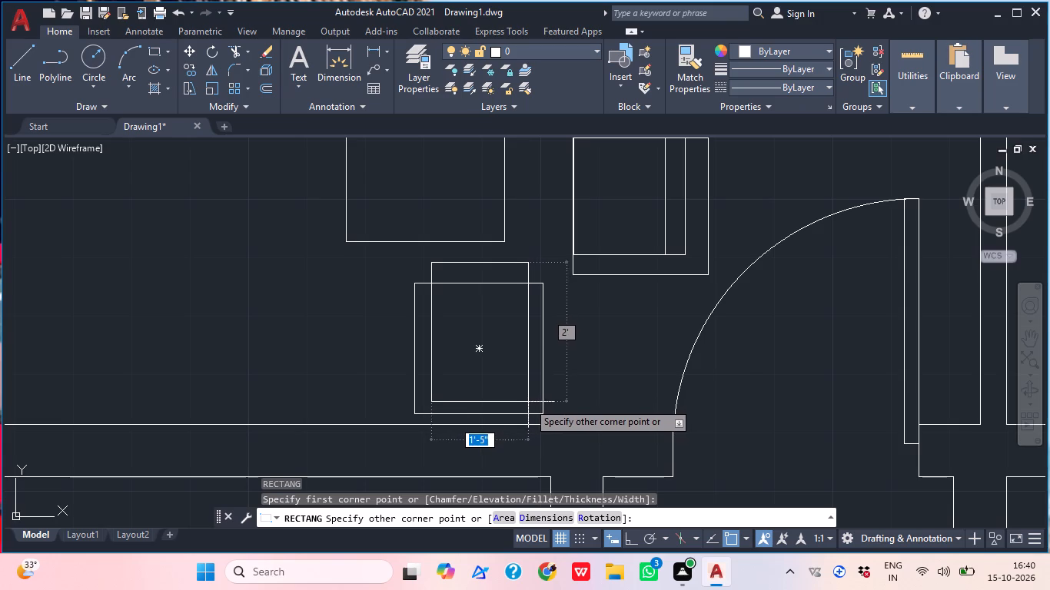
pyautogui.click(528, 402)
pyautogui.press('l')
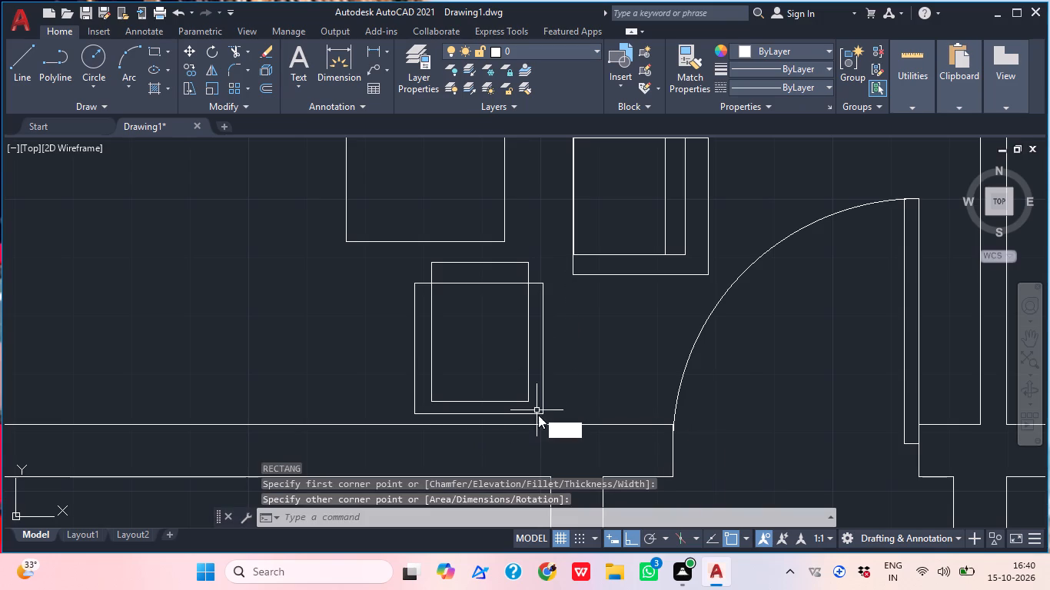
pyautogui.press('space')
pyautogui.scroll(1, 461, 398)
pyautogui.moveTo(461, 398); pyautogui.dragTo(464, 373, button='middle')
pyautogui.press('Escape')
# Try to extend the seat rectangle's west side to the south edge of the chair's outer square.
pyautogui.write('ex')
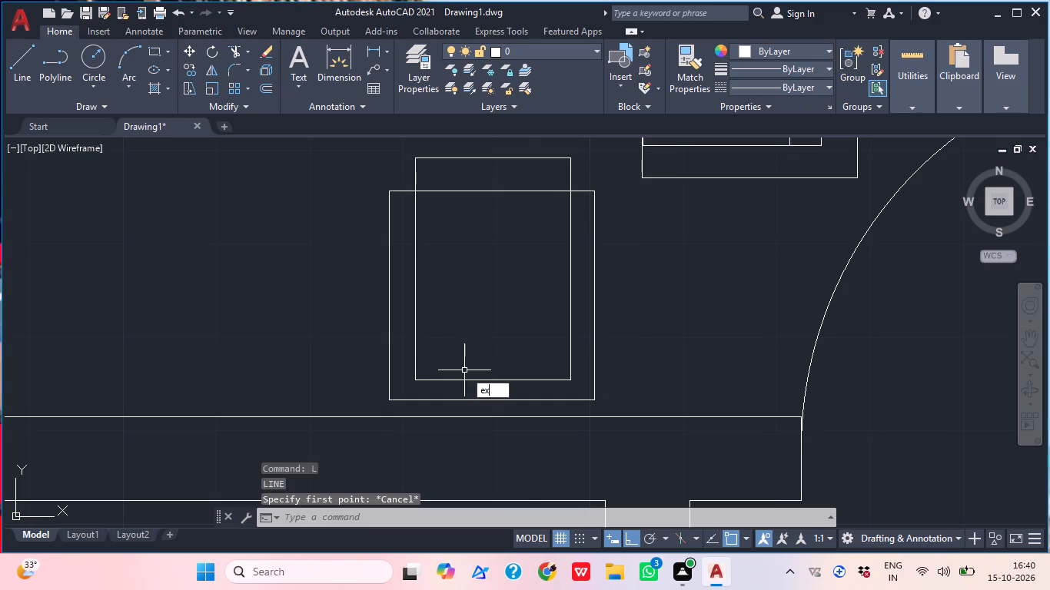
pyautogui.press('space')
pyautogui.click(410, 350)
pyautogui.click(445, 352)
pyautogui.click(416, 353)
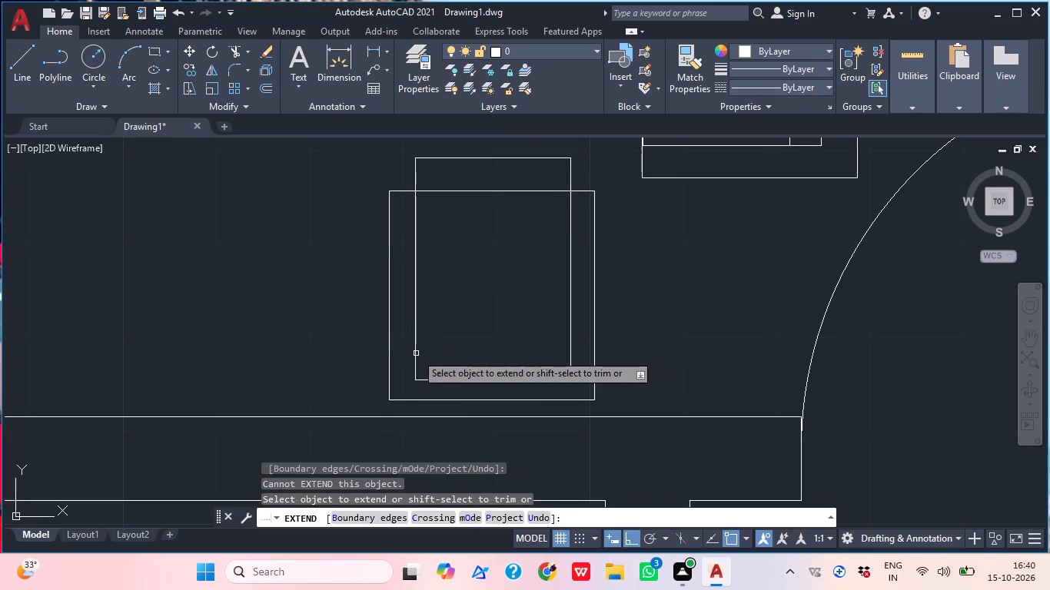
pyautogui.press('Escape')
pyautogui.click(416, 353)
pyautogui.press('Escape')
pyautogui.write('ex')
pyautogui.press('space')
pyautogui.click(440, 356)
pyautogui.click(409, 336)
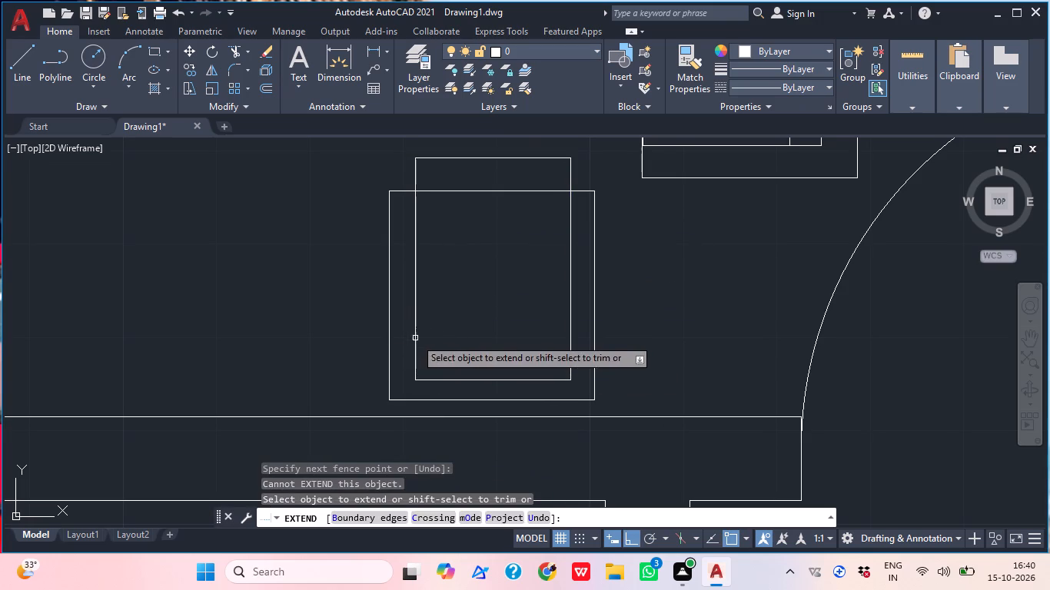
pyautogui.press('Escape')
# Draw short vertical lines, about 2" long, from the seat rectangle's two south corners to the chair's outer south edge.
pyautogui.moveTo(450, 376); pyautogui.dragTo(416, 273, button='middle')
pyautogui.press('l')
pyautogui.press('Return')
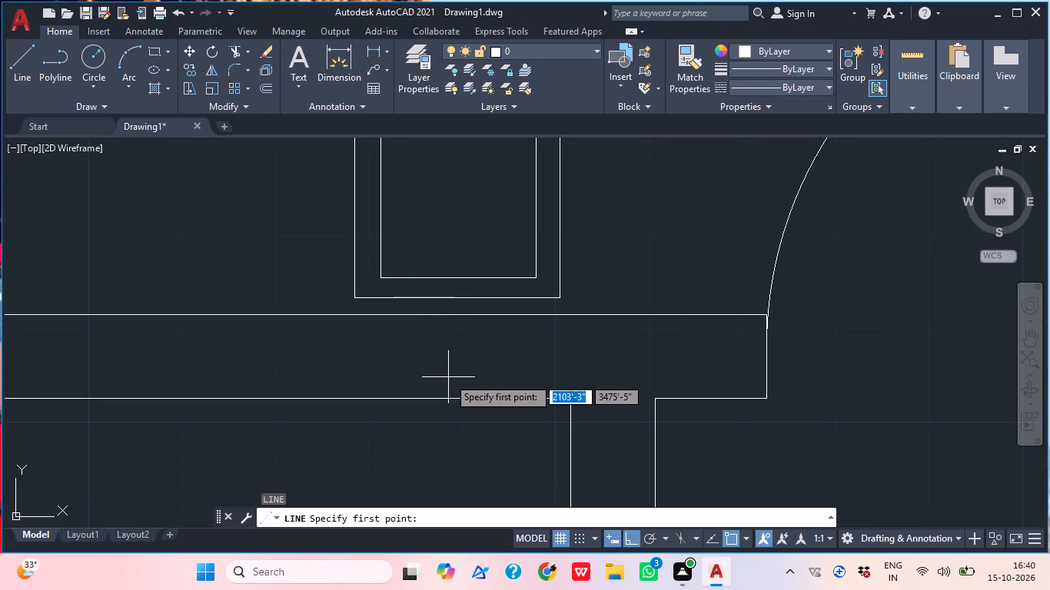
pyautogui.moveTo(377, 277); pyautogui.dragTo(377, 286)
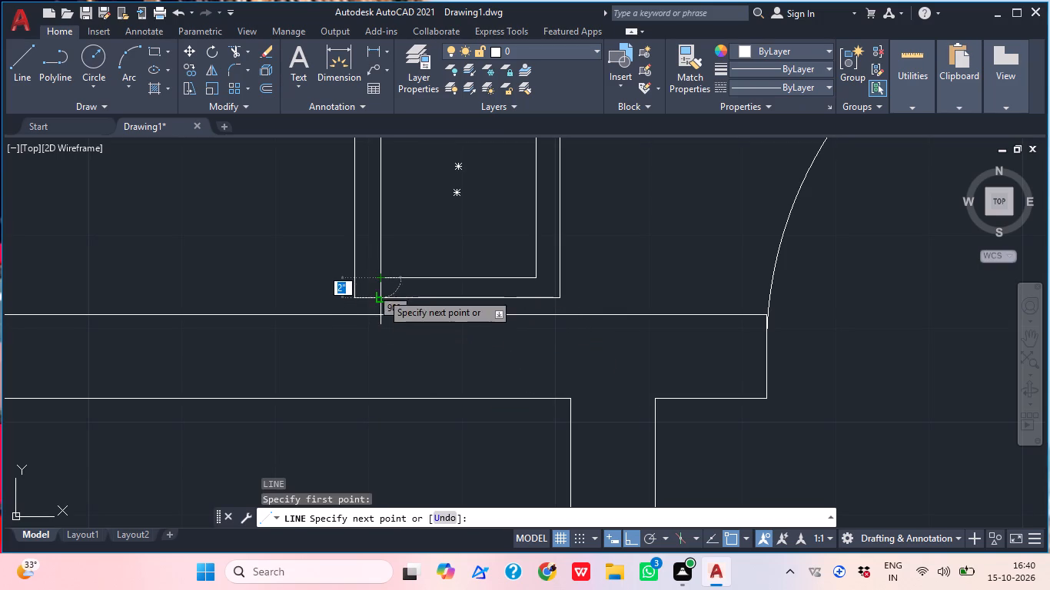
pyautogui.click(381, 293)
pyautogui.press('Escape')
pyautogui.moveTo(452, 313); pyautogui.dragTo(391, 322, button='middle')
pyautogui.press('l')
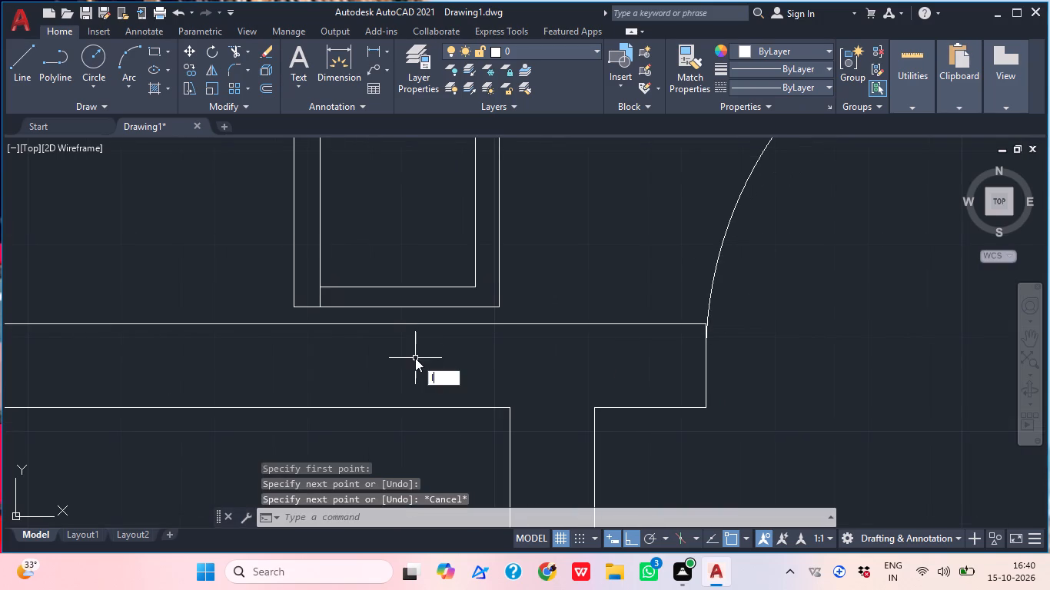
pyautogui.press('Return')
pyautogui.click(473, 282)
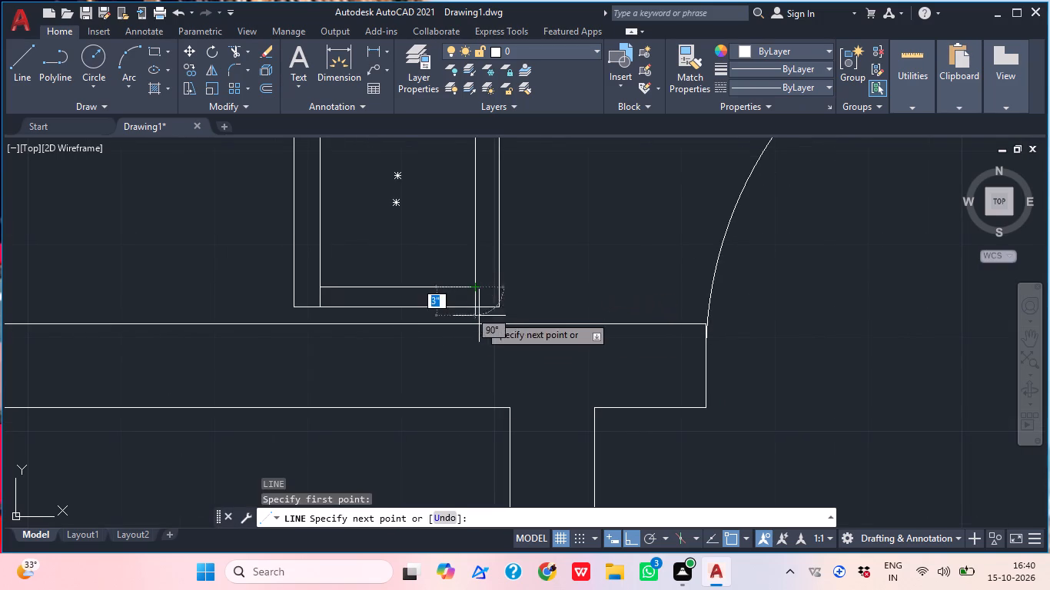
pyautogui.click(472, 307)
pyautogui.moveTo(540, 290); pyautogui.dragTo(518, 358, button='middle')
pyautogui.press('Escape')
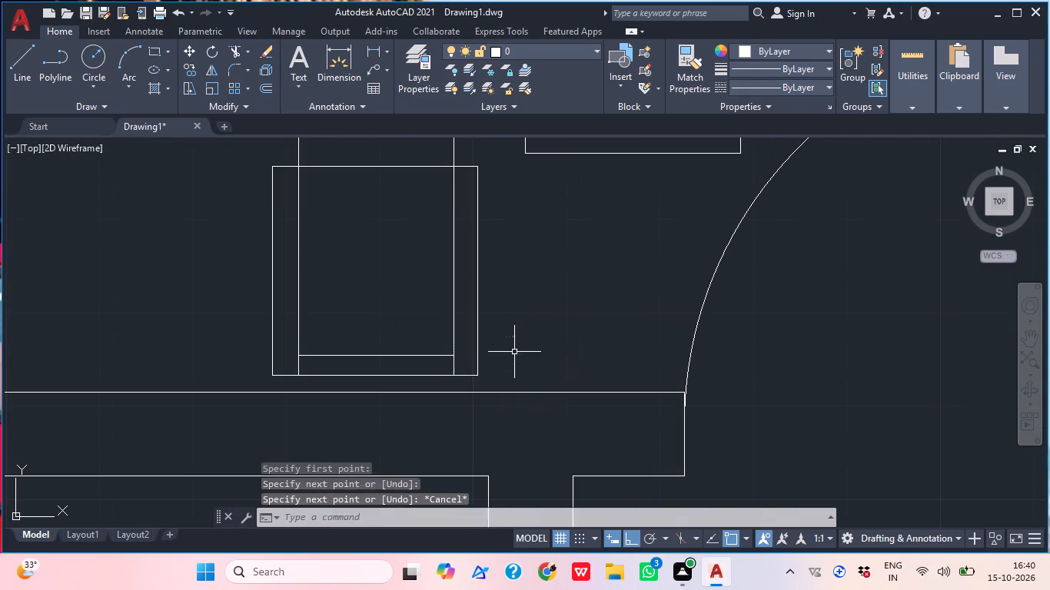
# Trim the part of the chair's outer north edge that crosses the seat rectangle.
pyautogui.scroll(-2, 517, 351)
pyautogui.moveTo(540, 351); pyautogui.dragTo(500, 413, button='middle')
pyautogui.scroll(2, 425, 350)
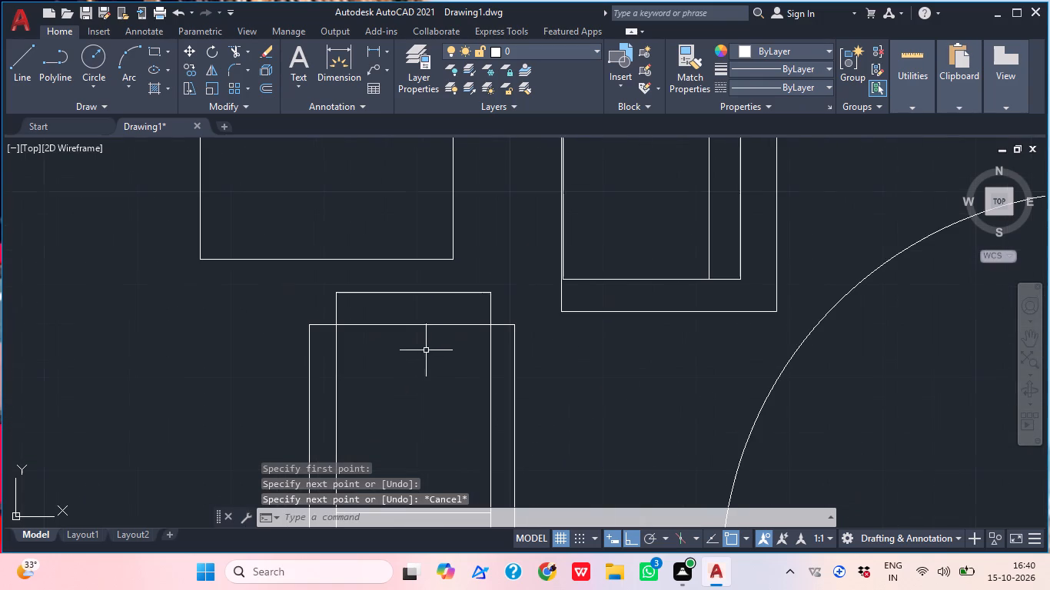
pyautogui.write('tr')
pyautogui.press('space')
pyautogui.click(420, 342)
pyautogui.click(410, 310)
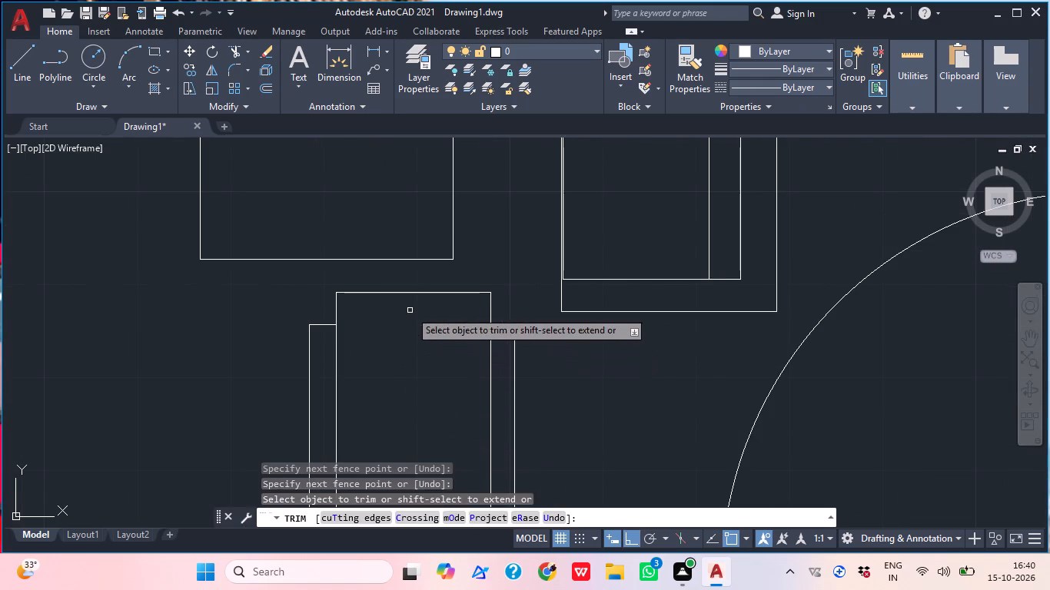
pyautogui.press('Escape')
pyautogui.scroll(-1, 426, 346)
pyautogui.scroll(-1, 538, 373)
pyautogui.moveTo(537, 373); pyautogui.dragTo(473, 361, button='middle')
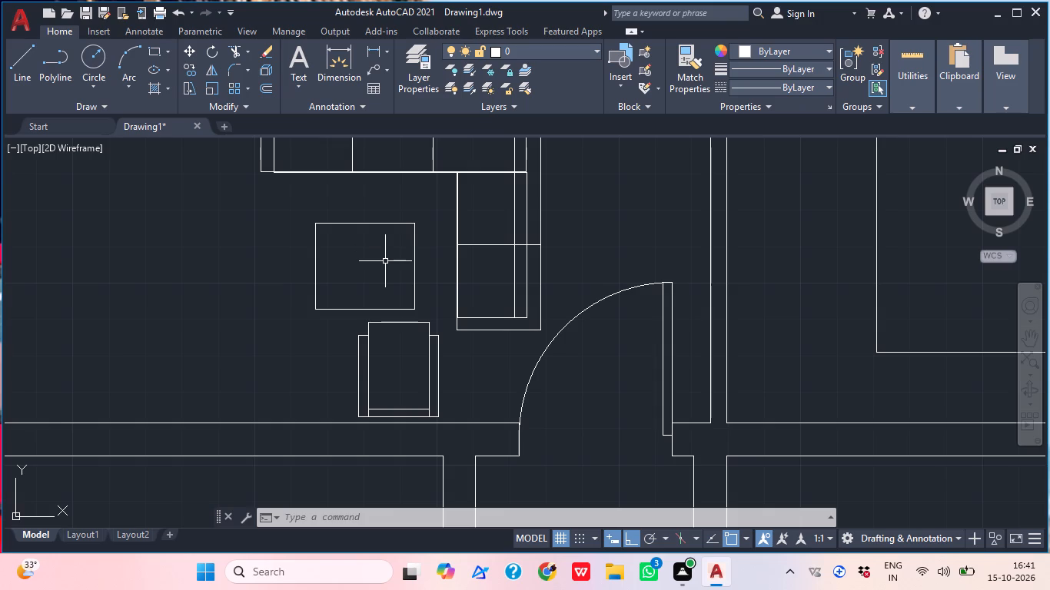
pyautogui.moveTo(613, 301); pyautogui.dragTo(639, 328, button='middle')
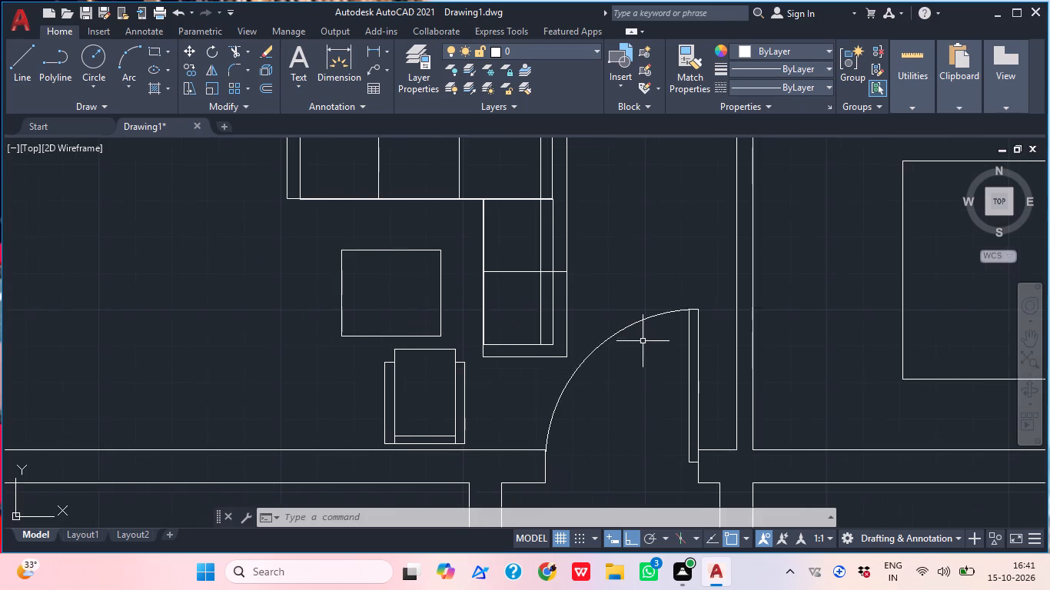
# Draw a horizontal line across the thickness of the hall's west wall, between the dining table and the sofa.
pyautogui.scroll(-1, 643, 346)
pyautogui.moveTo(652, 339); pyautogui.dragTo(692, 353, button='middle')
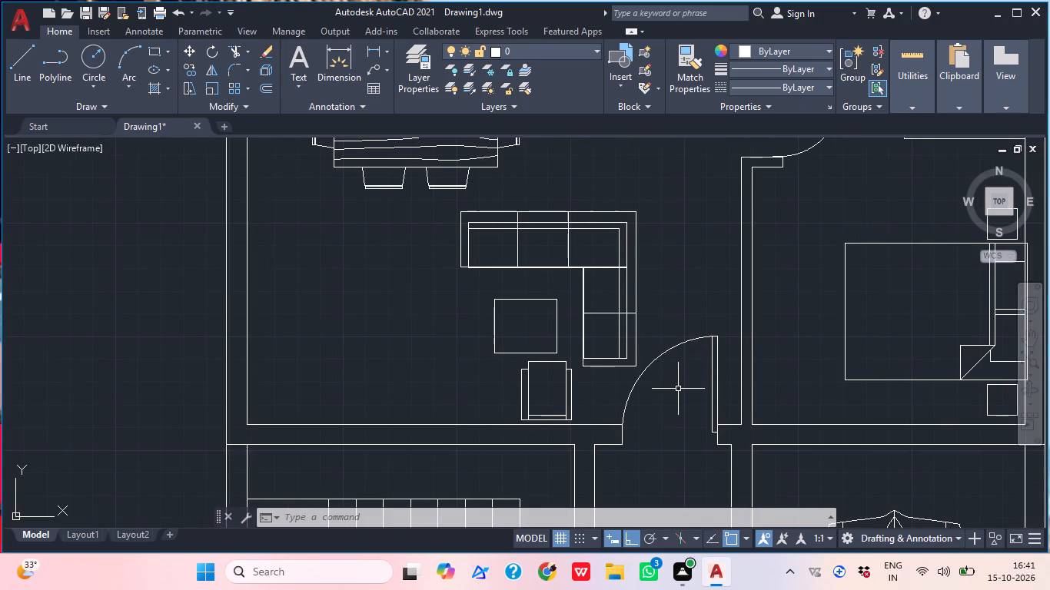
pyautogui.moveTo(635, 348); pyautogui.dragTo(700, 362, button='middle')
pyautogui.scroll(-1, 676, 357)
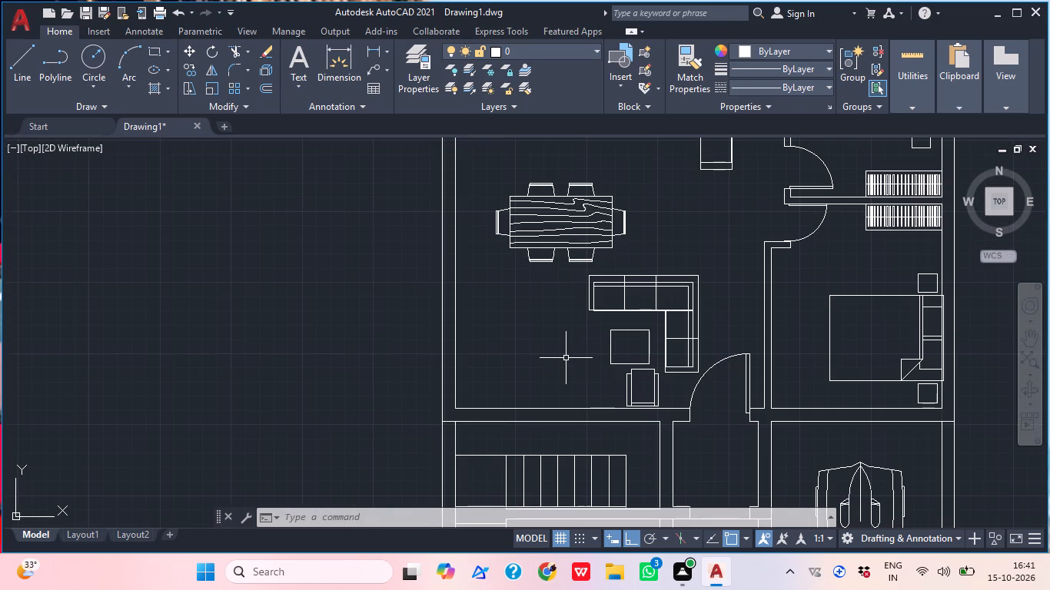
pyautogui.scroll(2, 476, 261)
pyautogui.moveTo(489, 283); pyautogui.dragTo(503, 326, button='middle')
pyautogui.press('l')
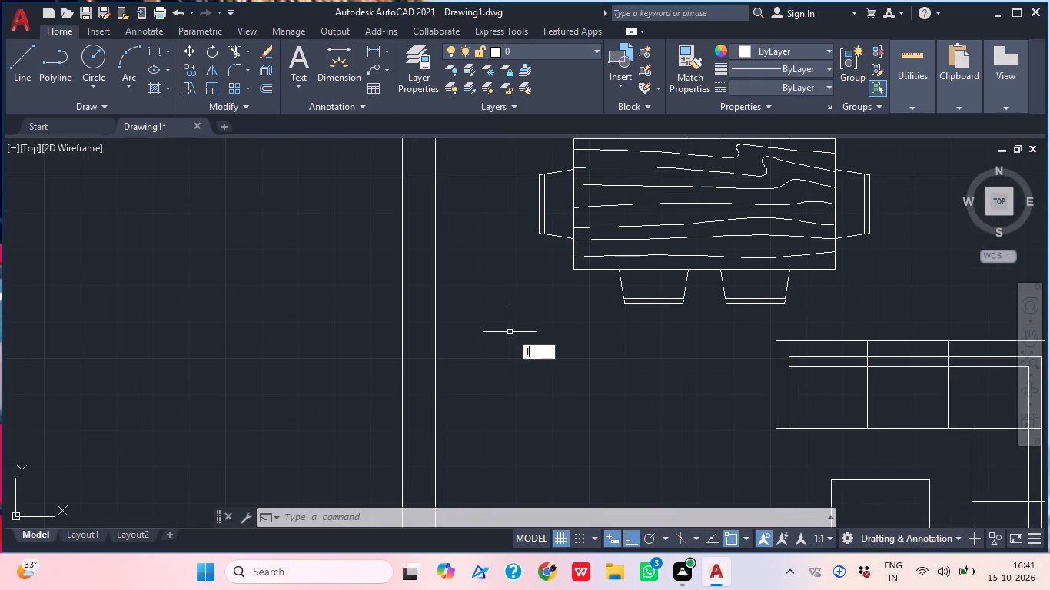
pyautogui.press('space')
pyautogui.scroll(1, 448, 318)
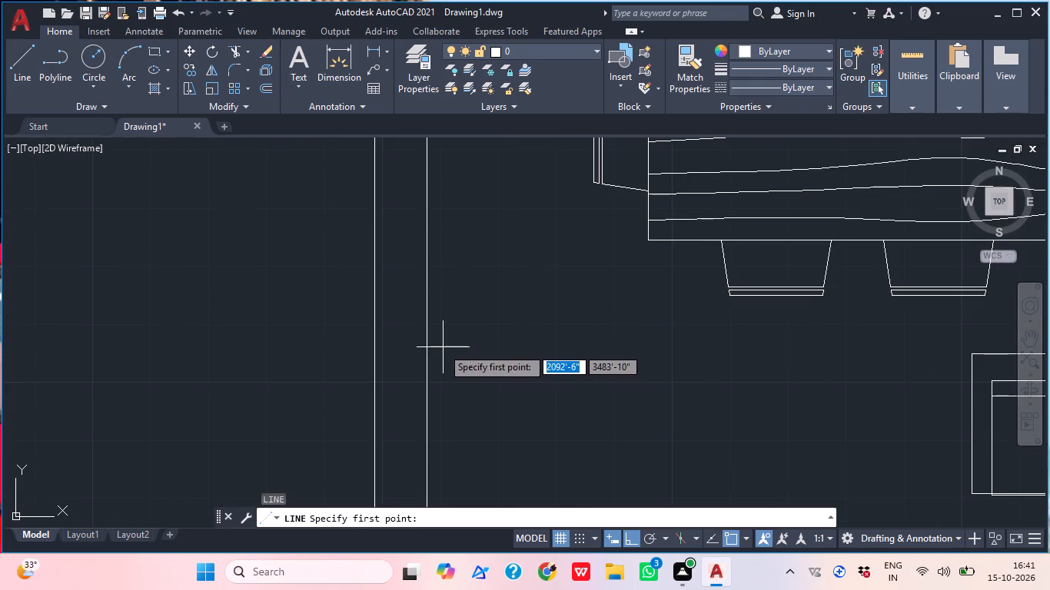
pyautogui.scroll(-1, 455, 345)
pyautogui.click(405, 353)
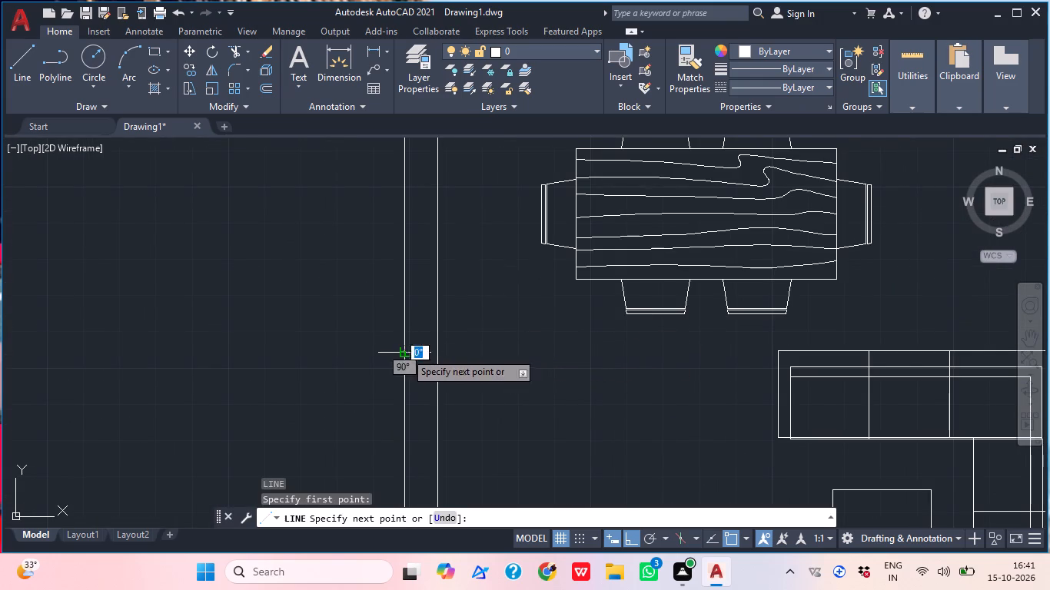
pyautogui.click(439, 357)
pyautogui.press('Escape')
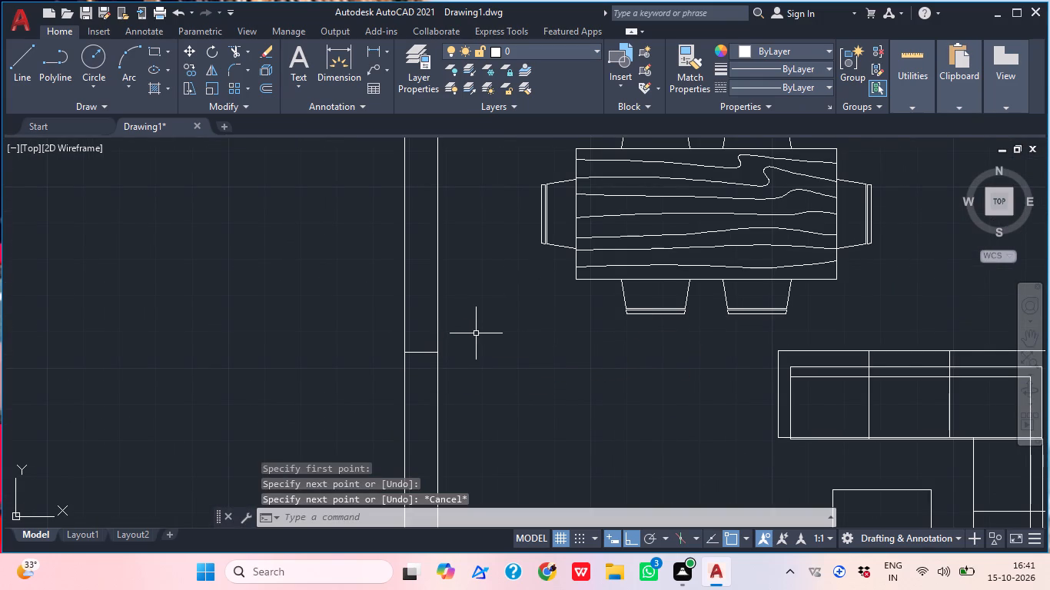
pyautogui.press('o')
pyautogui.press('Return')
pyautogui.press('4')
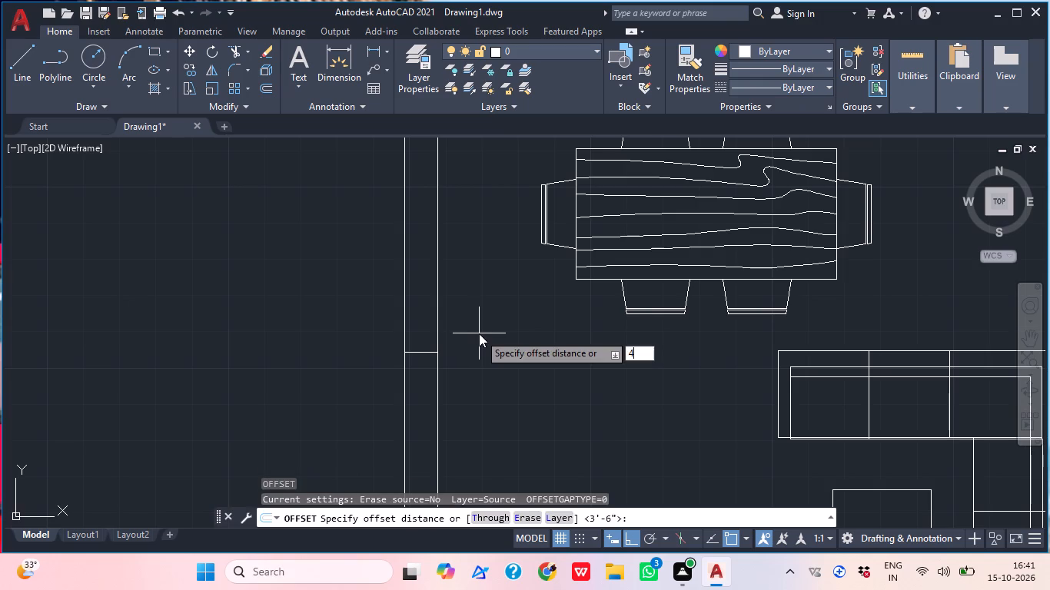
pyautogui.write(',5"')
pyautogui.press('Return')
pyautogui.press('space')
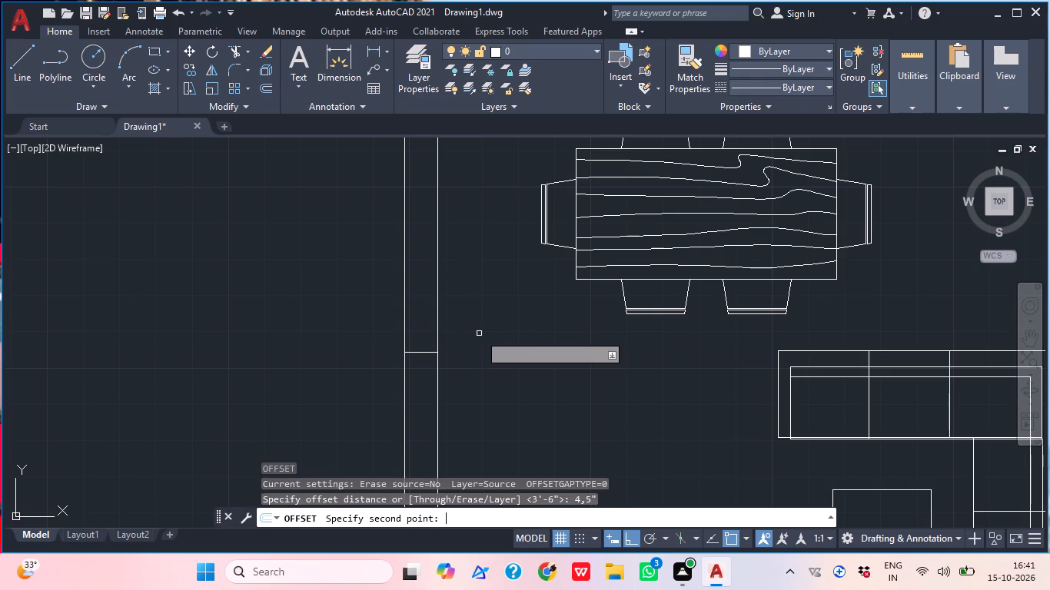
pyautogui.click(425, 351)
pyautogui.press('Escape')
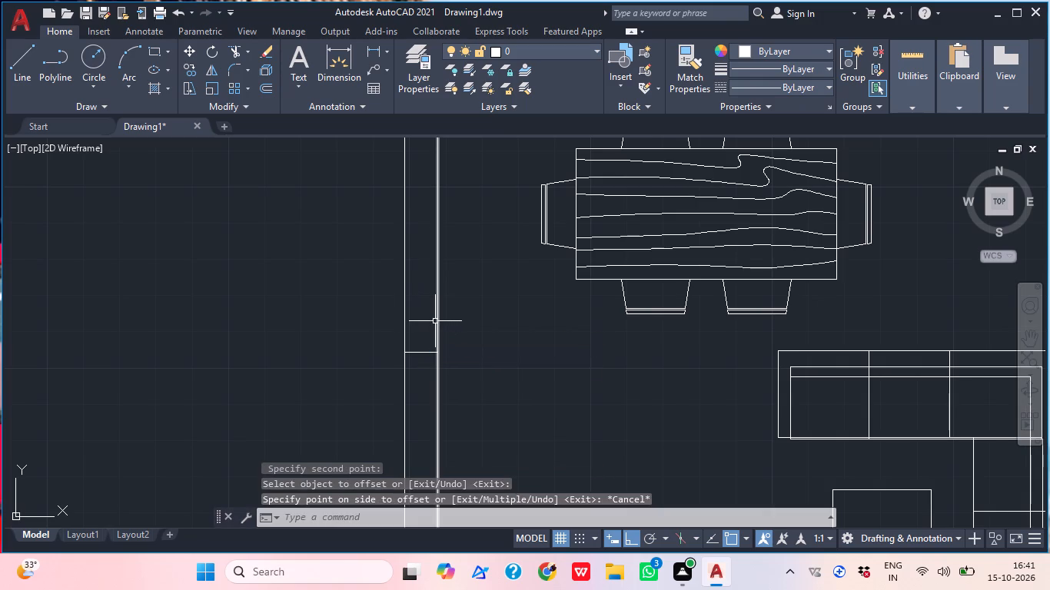
# Offset the short line across the west wall 4.5" to the north.
pyautogui.press('space')
pyautogui.press('4')
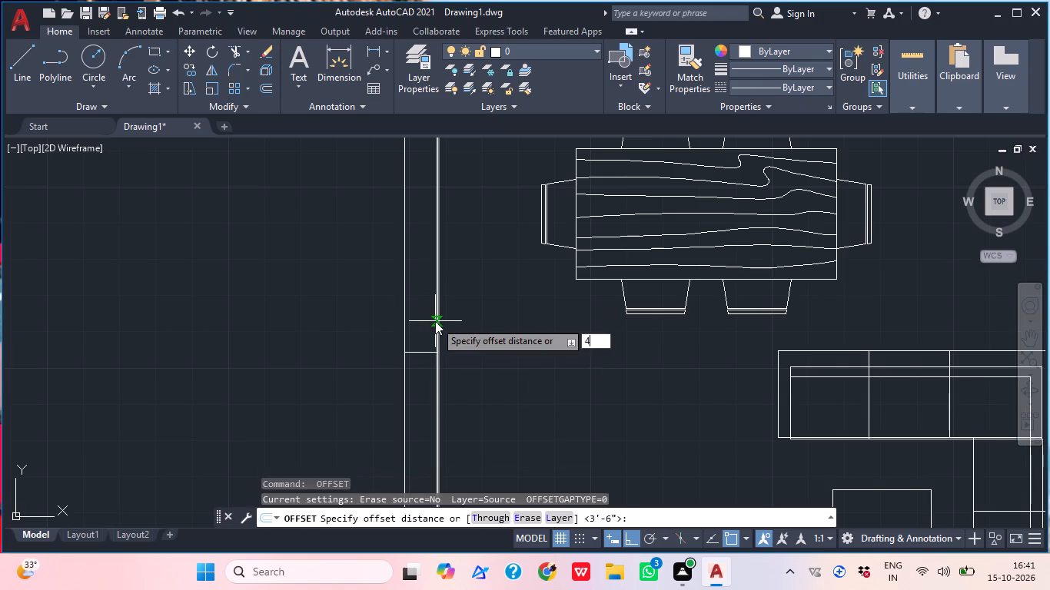
pyautogui.write('.5"')
pyautogui.press('Return')
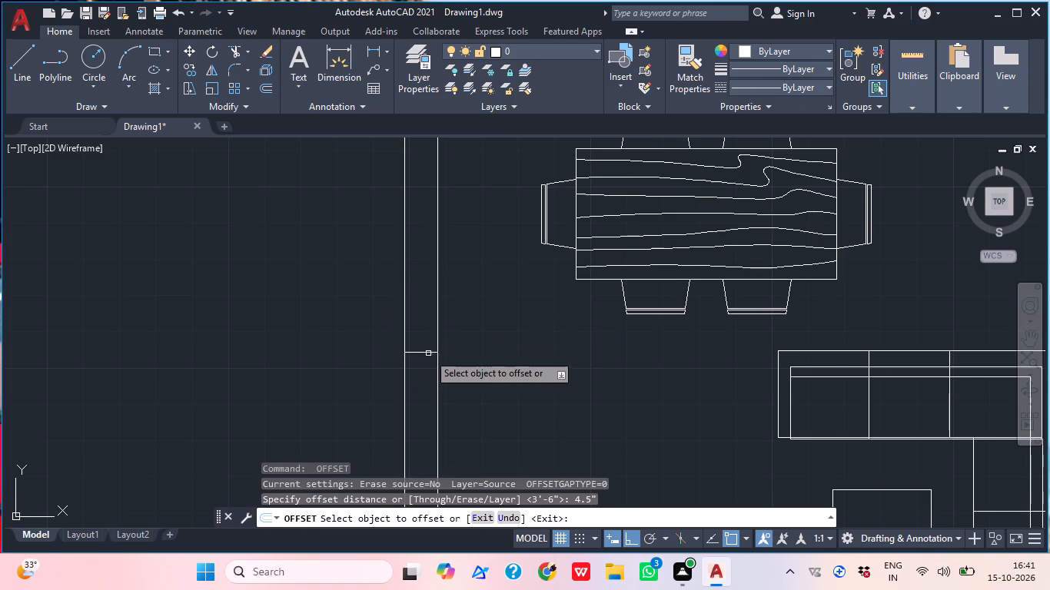
pyautogui.click(421, 353)
pyautogui.click(422, 310)
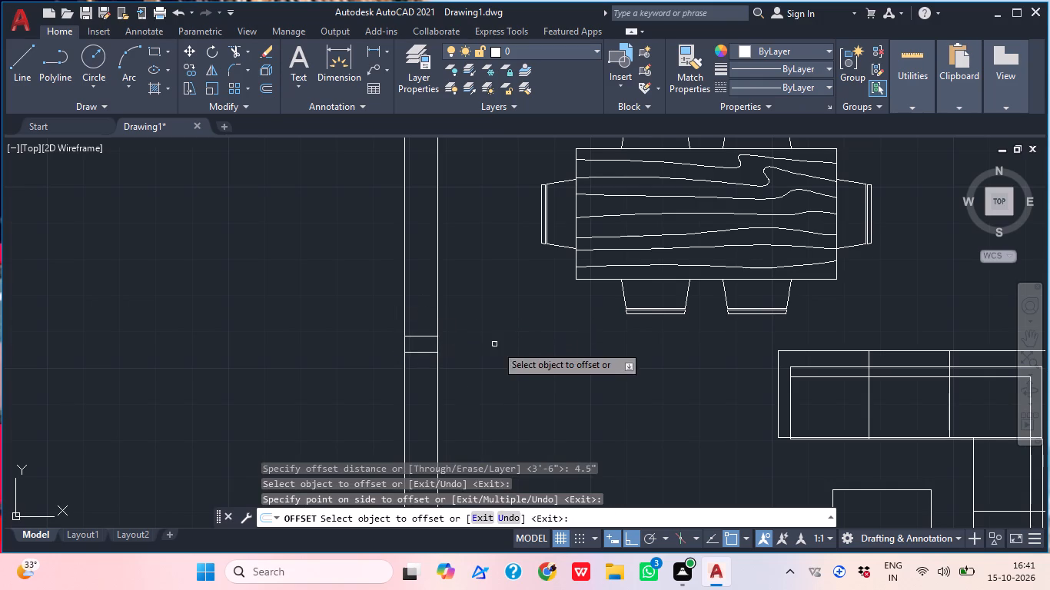
pyautogui.moveTo(501, 352); pyautogui.dragTo(494, 353, button='middle')
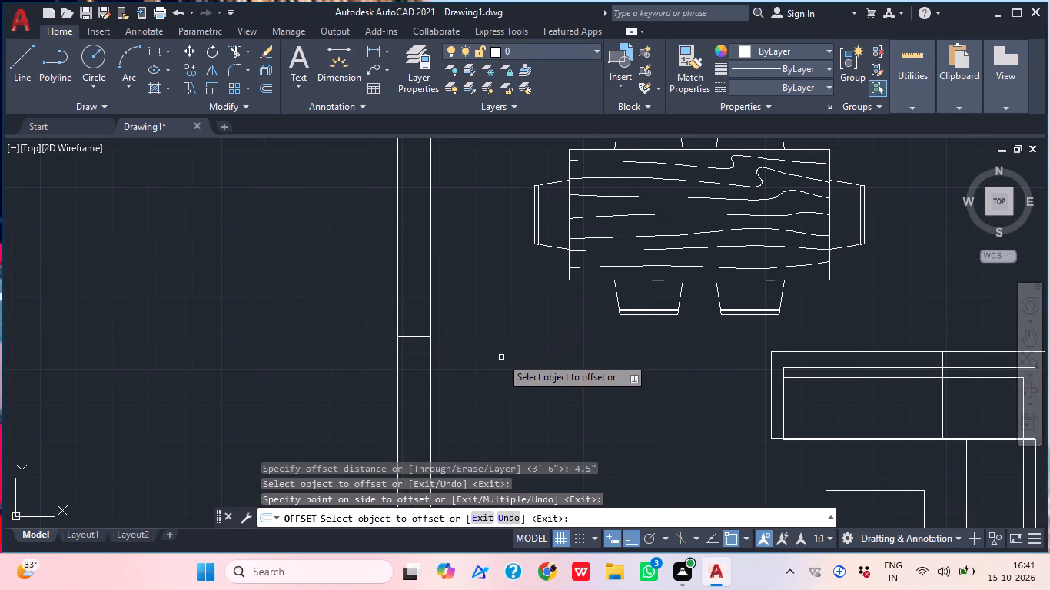
pyautogui.press('Escape')
# Extend the southern of the two short wall lines east across the hall to the L-shaped sofa.
pyautogui.write('ex')
pyautogui.press('space')
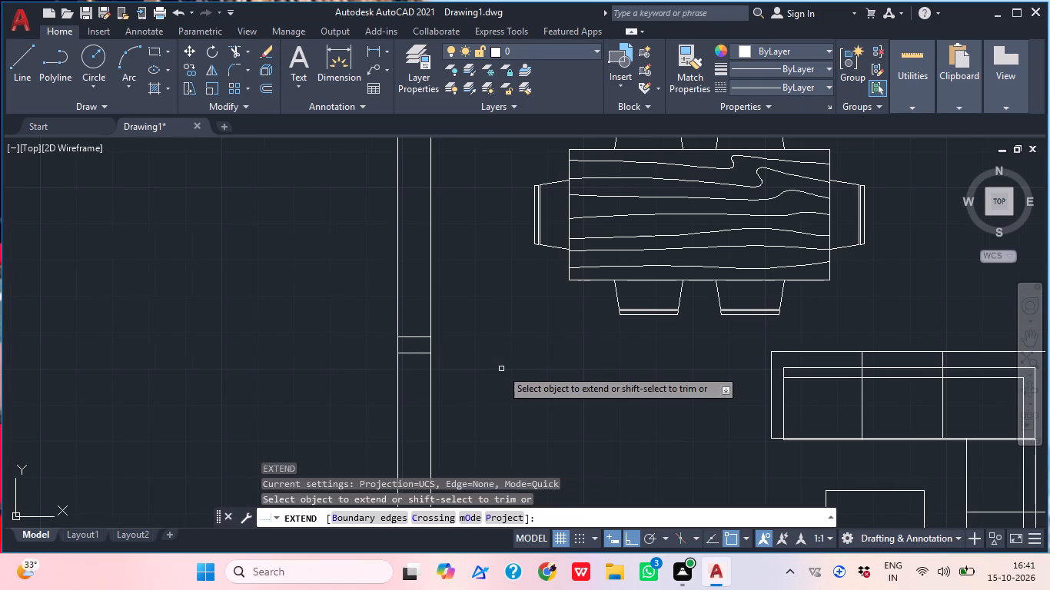
pyautogui.click(423, 370)
pyautogui.click(414, 316)
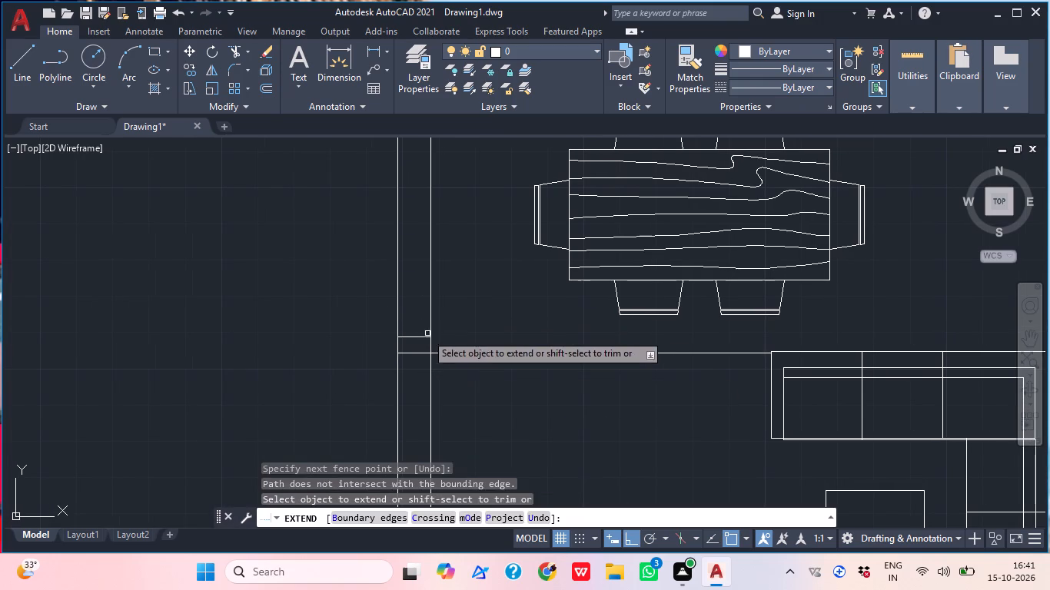
pyautogui.click(417, 326)
pyautogui.click(408, 363)
pyautogui.press('Escape')
pyautogui.moveTo(461, 350); pyautogui.dragTo(432, 351, button='middle')
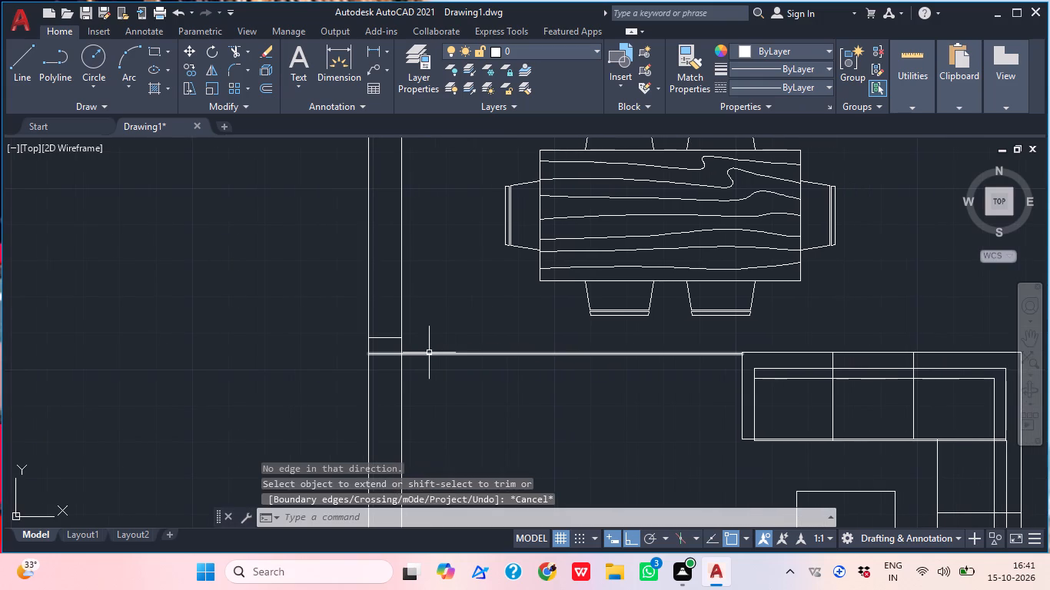
pyautogui.moveTo(463, 361); pyautogui.dragTo(456, 361, button='middle')
# Draw a short vertical line crossing the extended line, a short distance east of the west wall.
pyautogui.press('l')
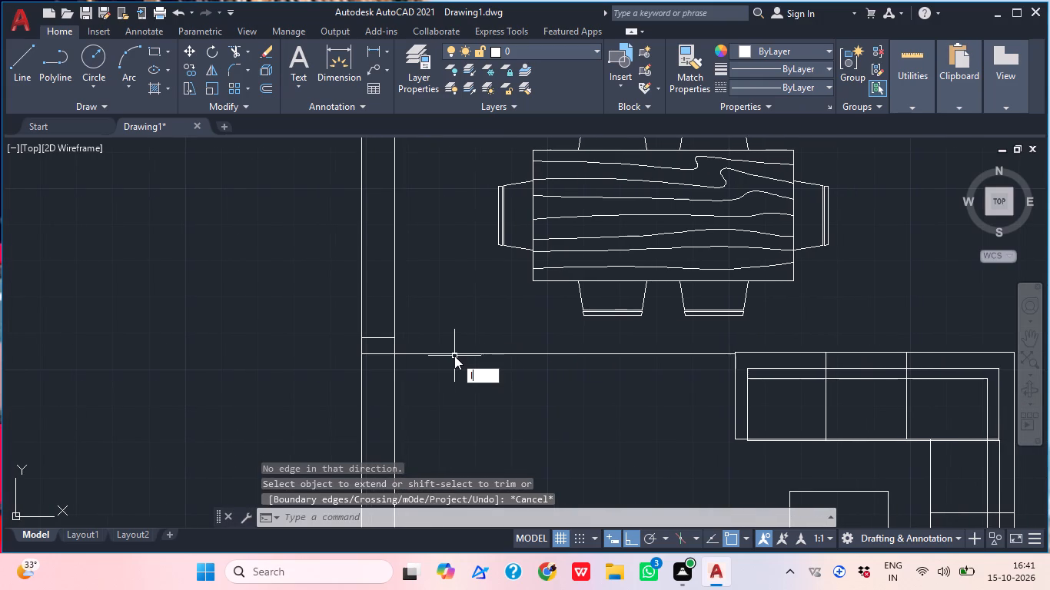
pyautogui.press('space')
pyautogui.click(460, 370)
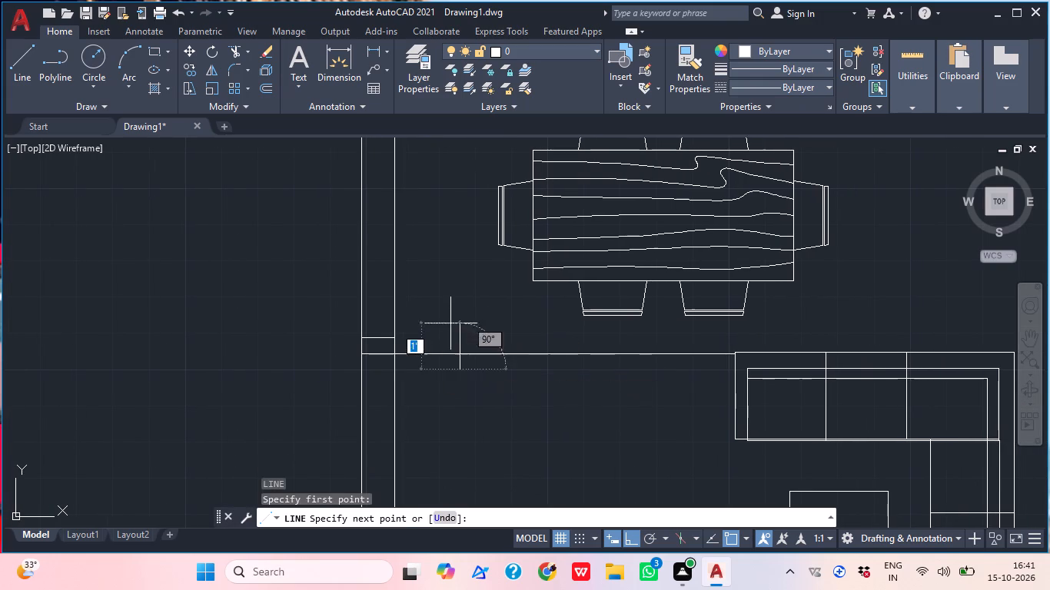
pyautogui.click(450, 311)
pyautogui.press('Escape')
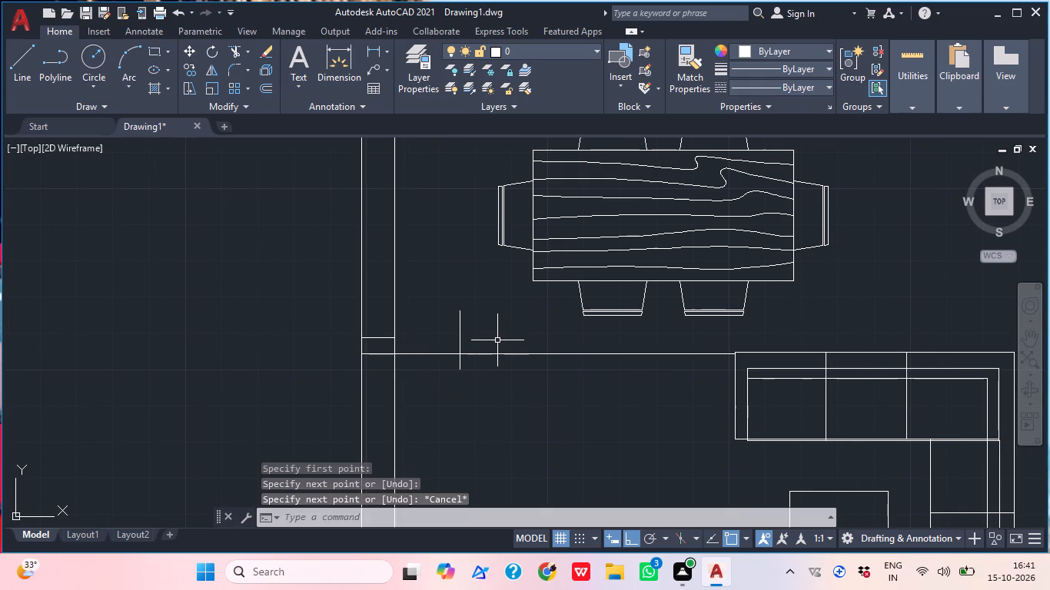
# Trim the extended line between the short vertical line and the sofa.
pyautogui.press('t')
pyautogui.press('r')
pyautogui.press('space')
pyautogui.click(497, 386)
pyautogui.click(490, 346)
pyautogui.press('Escape')
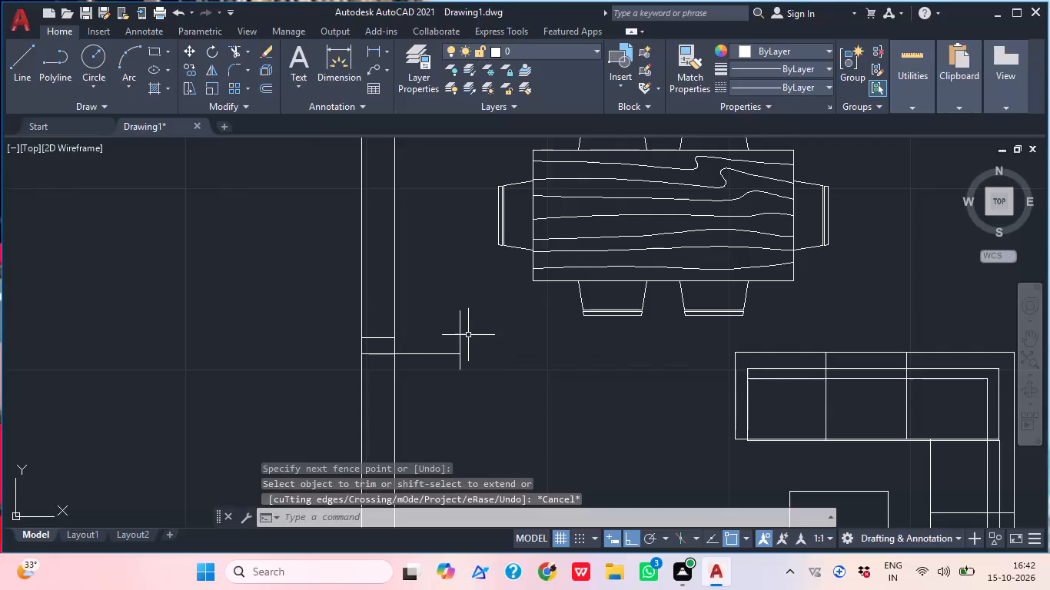
# Extend the northern short wall line east to the vertical line.
pyautogui.write('ex')
pyautogui.press('space')
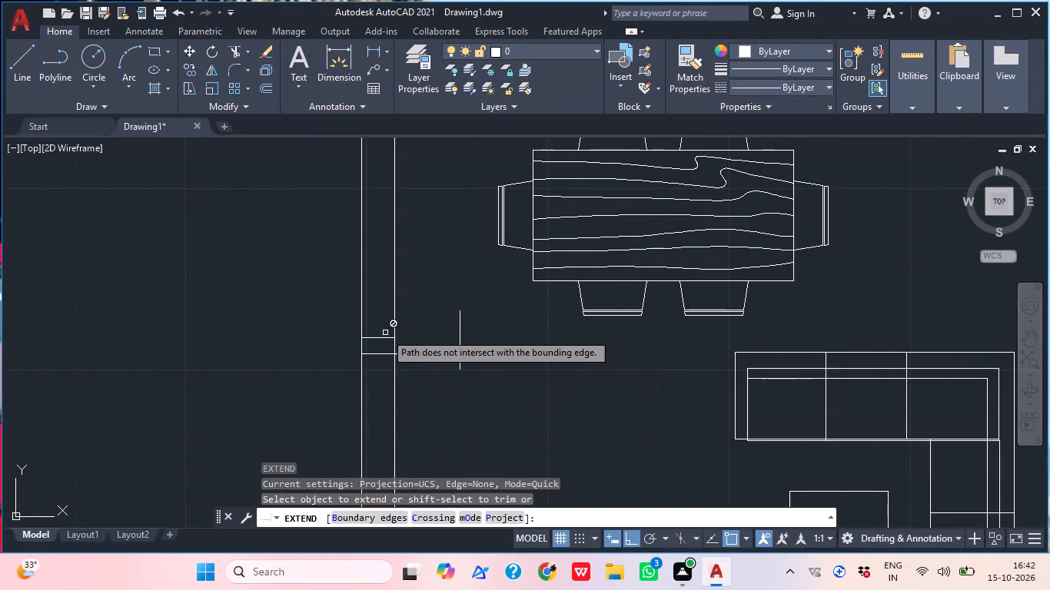
pyautogui.click(385, 333)
pyautogui.click(379, 353)
pyautogui.press('Escape')
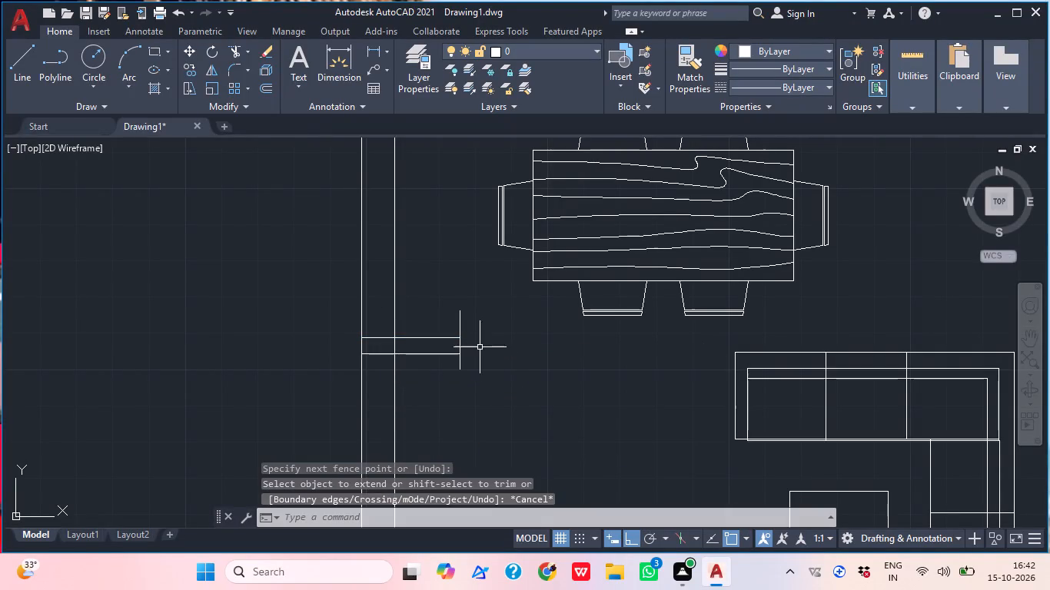
# Trim the vertical line's ends beyond the two horizontal lines and the parts of those lines inside the west wall.
pyautogui.press('t')
pyautogui.write('r')
pyautogui.press('space')
pyautogui.click(470, 325)
pyautogui.click(443, 316)
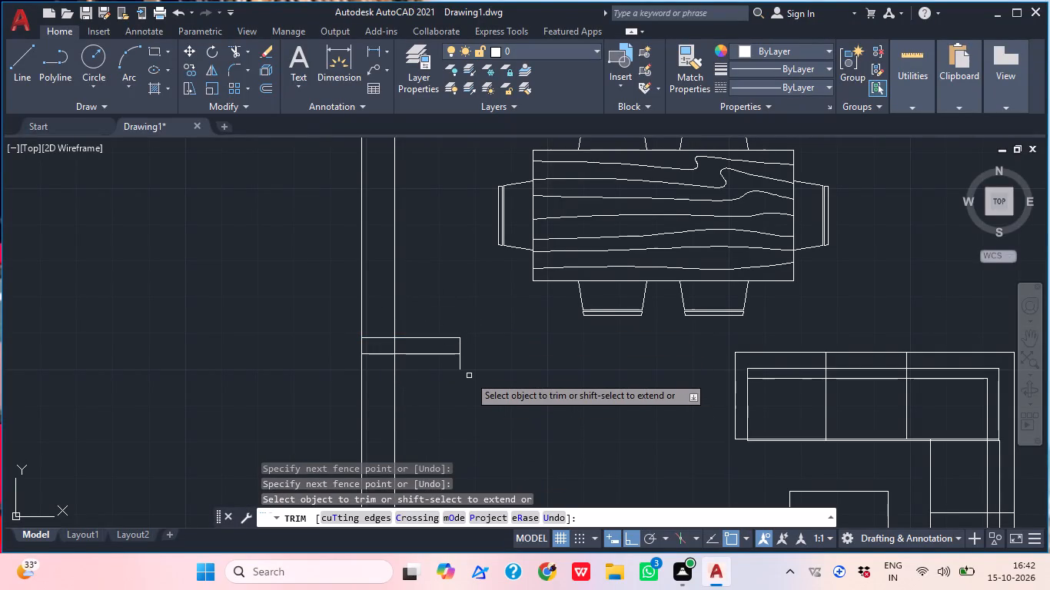
pyautogui.click(463, 364)
pyautogui.click(436, 373)
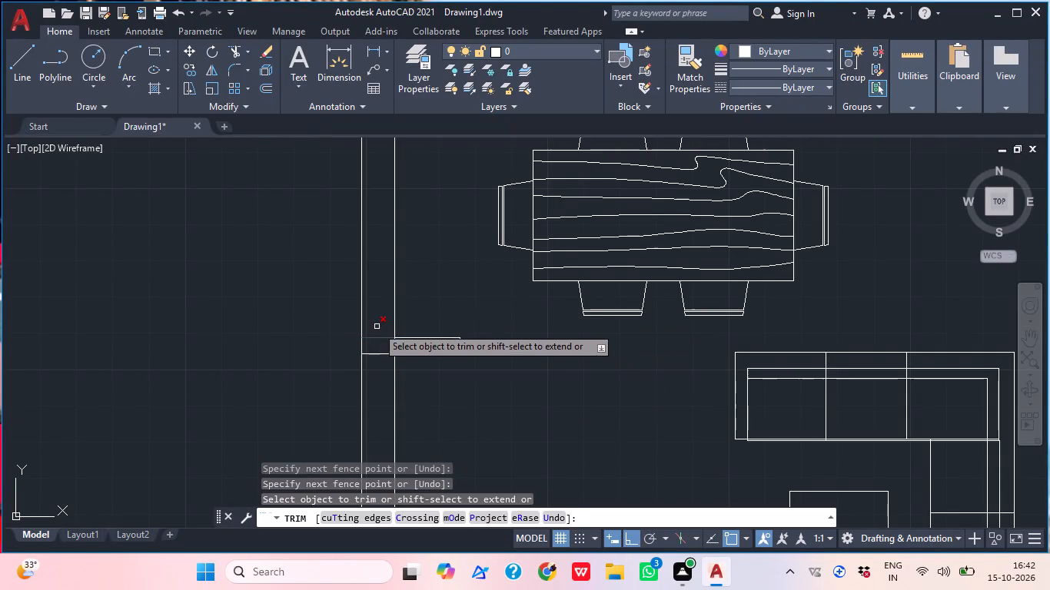
pyautogui.click(375, 318)
pyautogui.click(374, 367)
pyautogui.click(385, 351)
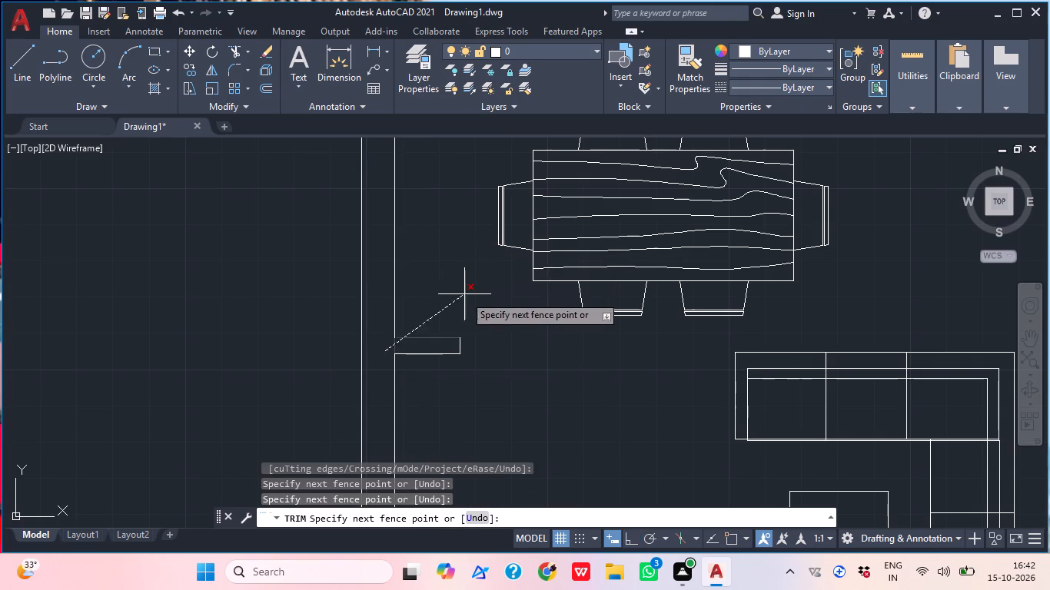
pyautogui.scroll(-1, 467, 296)
pyautogui.click(411, 319)
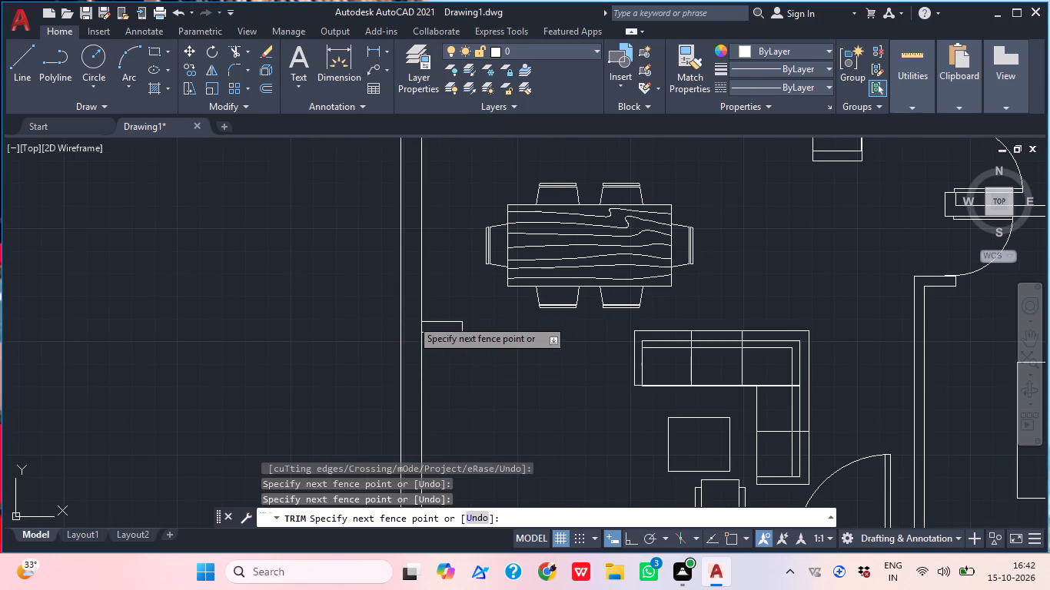
pyautogui.press('Escape')
# Examine the overall floor plan with the furnished hall and the new wall stub beside the dining area.
pyautogui.moveTo(447, 409); pyautogui.dragTo(410, 445, button='middle')
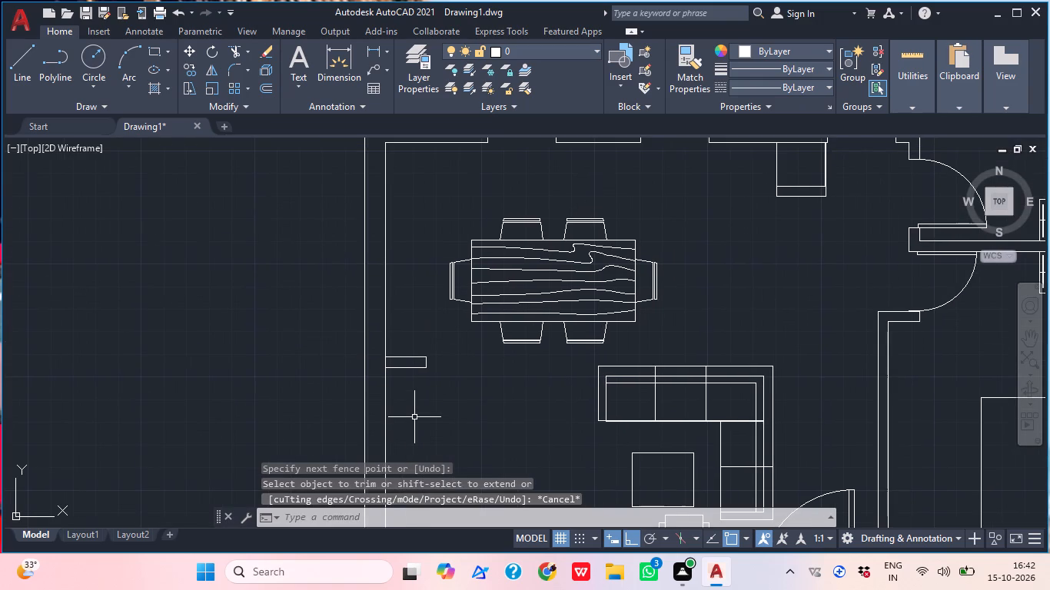
pyautogui.click(414, 417)
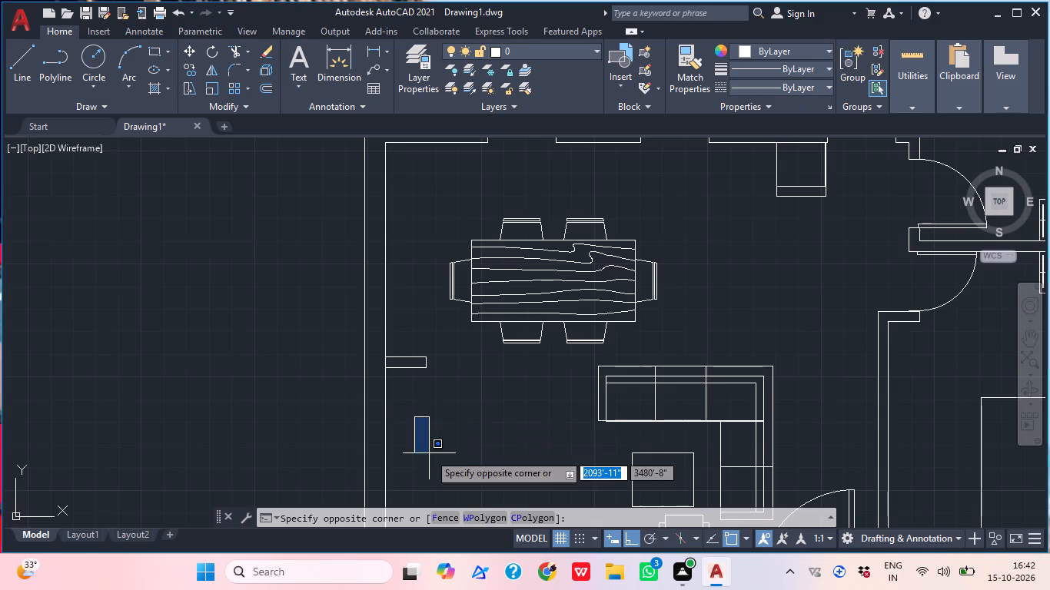
pyautogui.scroll(-1, 548, 337)
pyautogui.moveTo(524, 403); pyautogui.dragTo(509, 420, button='middle')
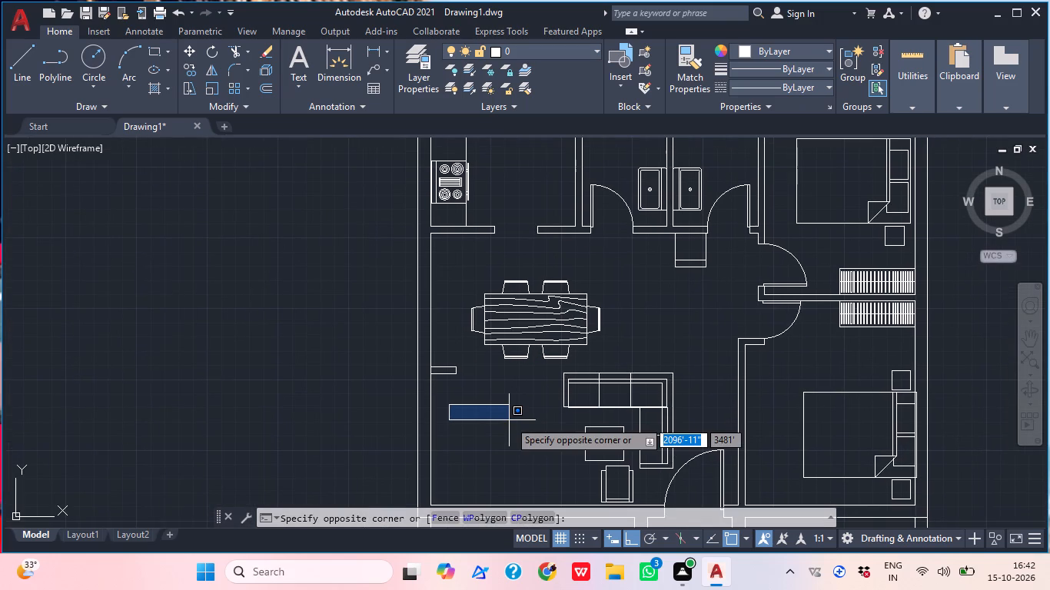
pyautogui.press('Escape')
pyautogui.scroll(-1, 513, 435)
pyautogui.moveTo(573, 413); pyautogui.dragTo(492, 429, button='middle')
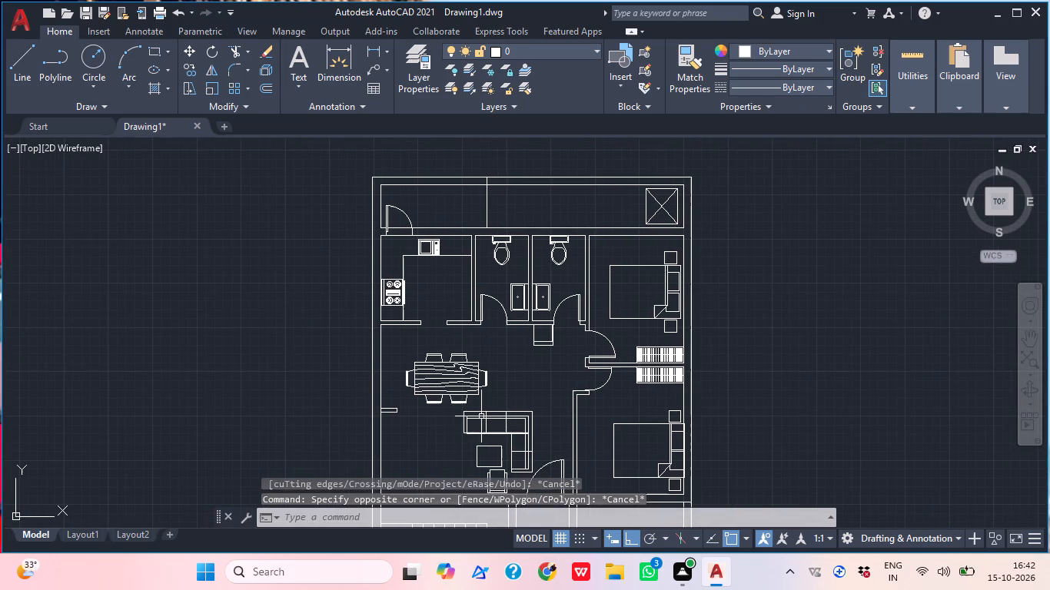
pyautogui.scroll(-1, 480, 441)
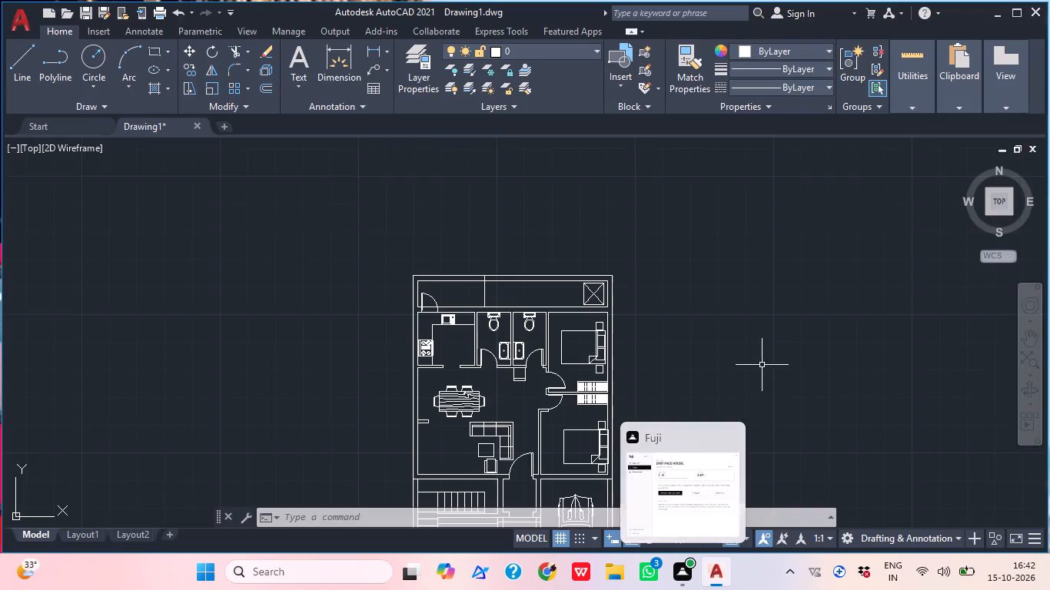
pyautogui.moveTo(741, 364); pyautogui.dragTo(719, 350, button='middle')
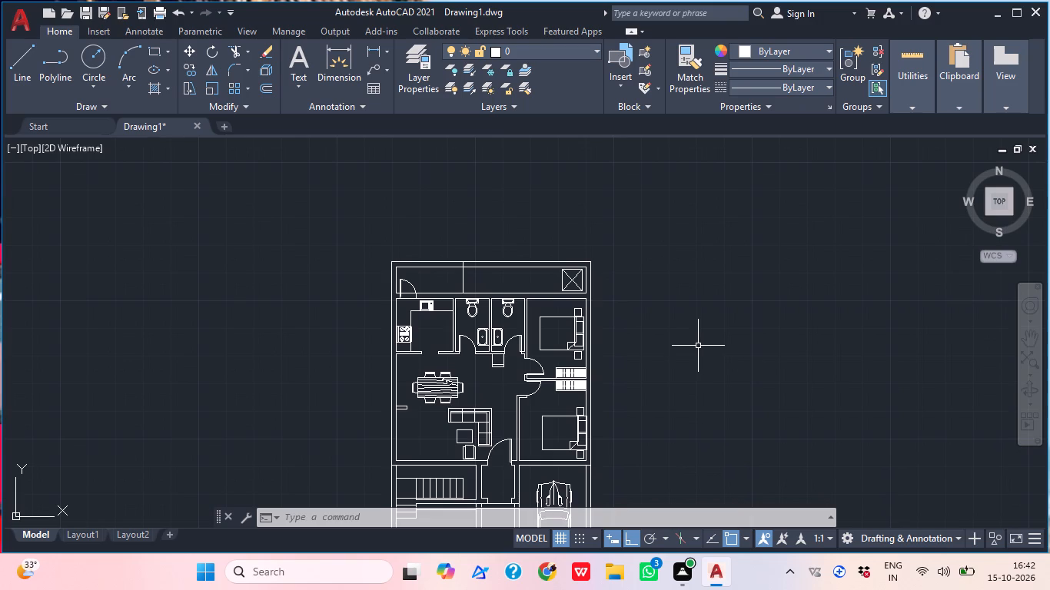
pyautogui.moveTo(464, 329); pyautogui.dragTo(503, 360, button='middle')
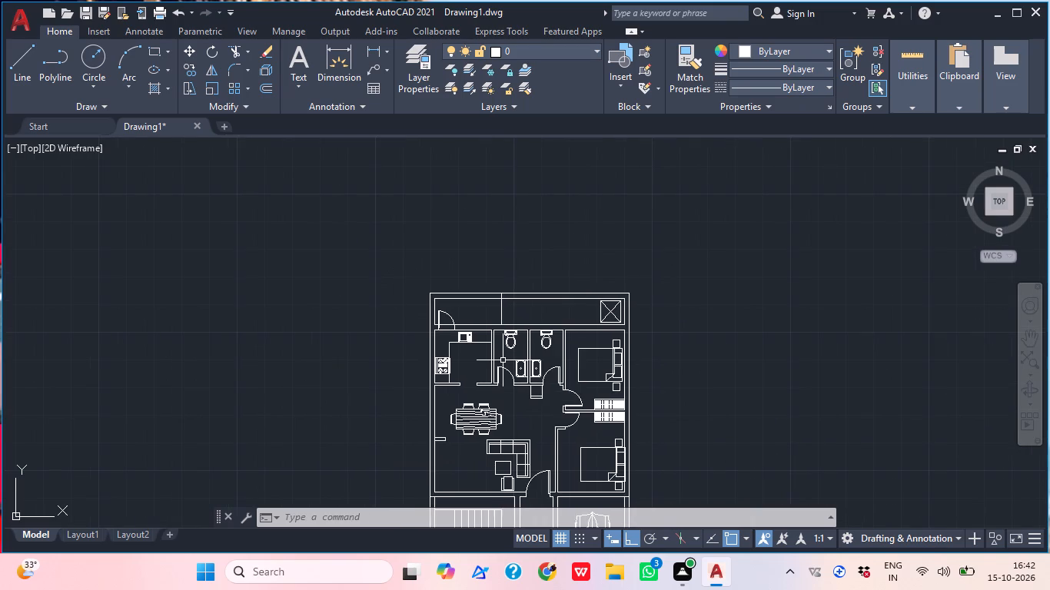
pyautogui.moveTo(559, 266); pyautogui.dragTo(559, 260, button='middle')
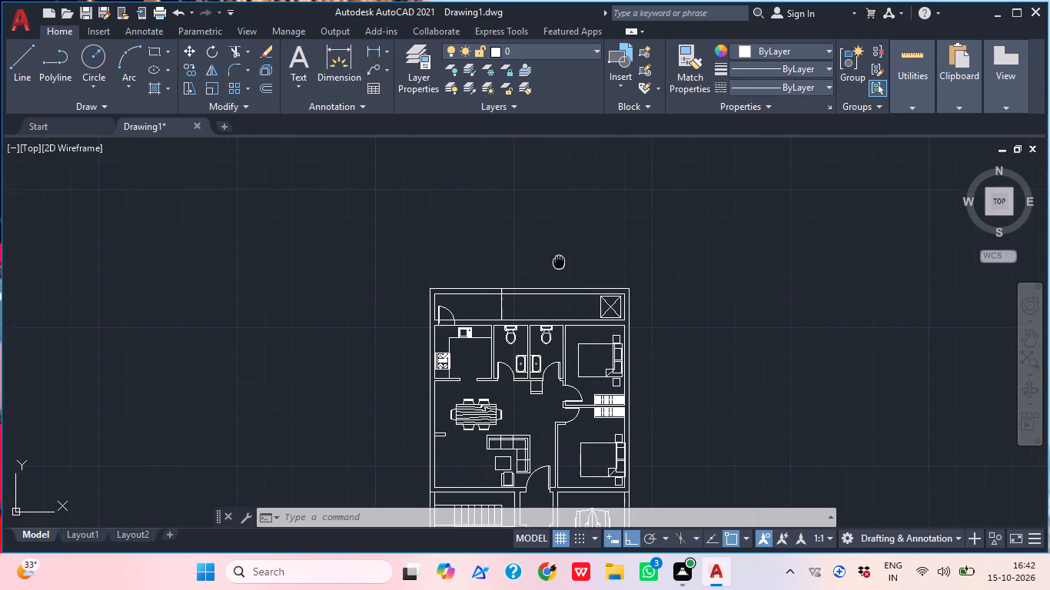
# Draw a rectangle about 1'-2" by 4'-9" against the hall's west wall, south of the short wall stub, facing the sofa.
pyautogui.moveTo(559, 260); pyautogui.dragTo(559, 258, button='middle')
pyautogui.moveTo(543, 369); pyautogui.dragTo(523, 330, button='middle')
pyautogui.moveTo(533, 396); pyautogui.dragTo(514, 364, button='middle')
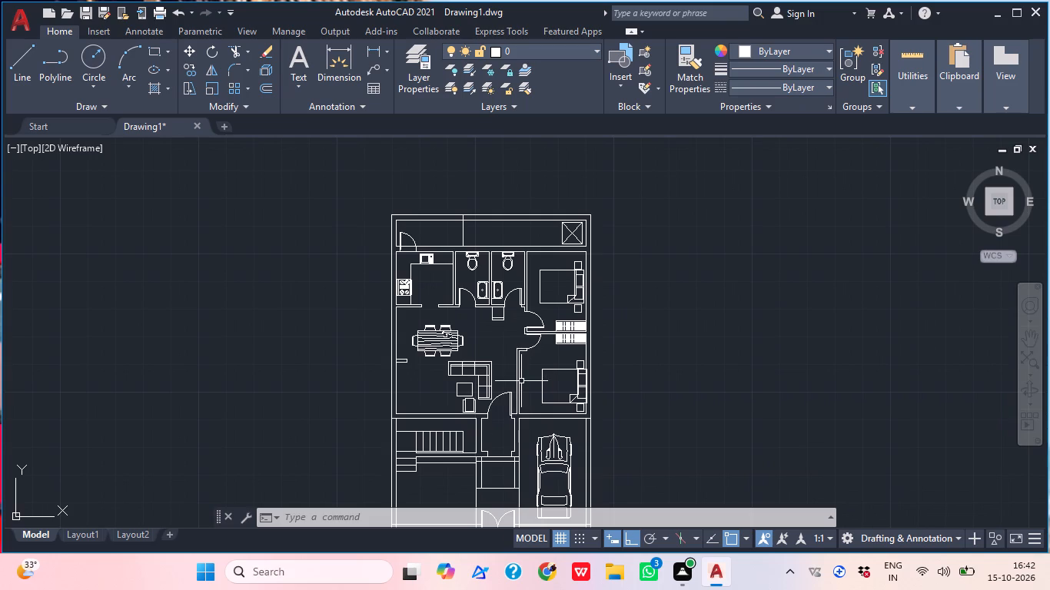
pyautogui.moveTo(573, 374); pyautogui.dragTo(678, 340, button='middle')
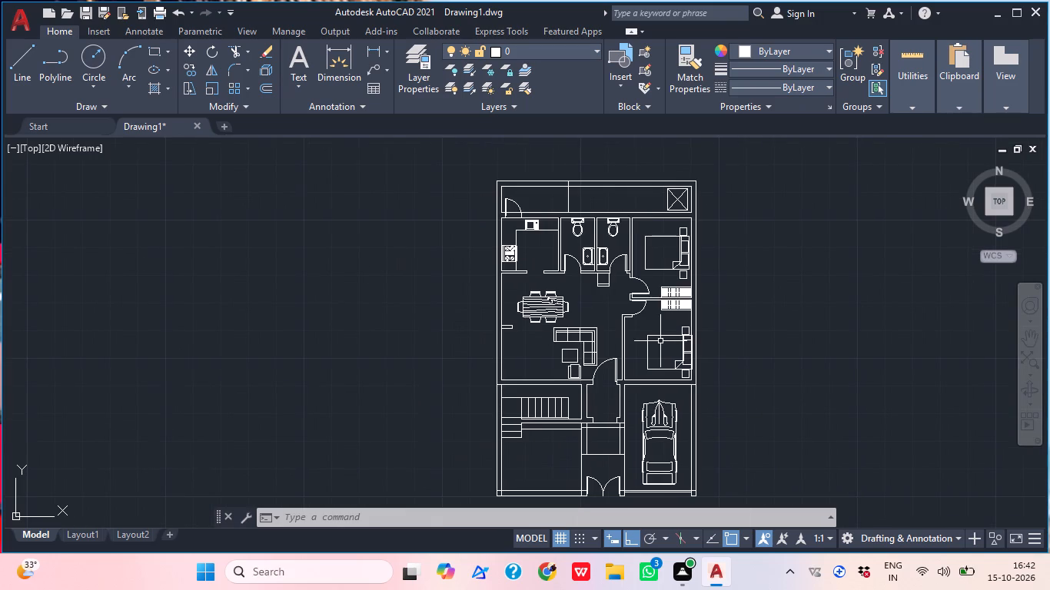
pyautogui.moveTo(548, 339); pyautogui.dragTo(526, 297, button='middle')
pyautogui.moveTo(583, 359); pyautogui.dragTo(586, 322, button='middle')
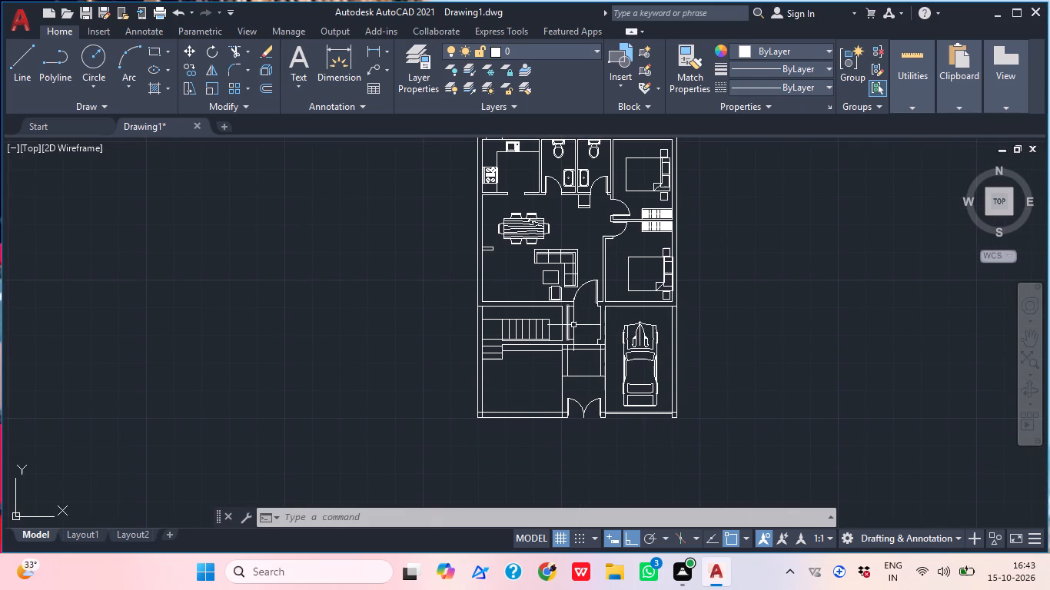
pyautogui.scroll(3, 480, 280)
pyautogui.moveTo(550, 284); pyautogui.dragTo(524, 350, button='middle')
pyautogui.press('r')
pyautogui.press('e')
pyautogui.write('c')
pyautogui.press('space')
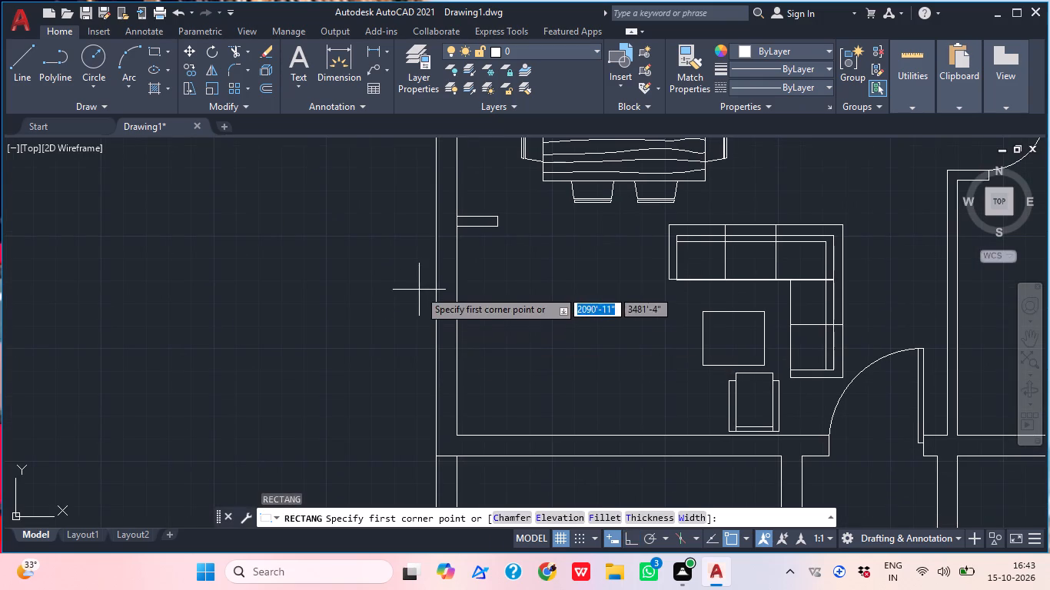
pyautogui.click(460, 278)
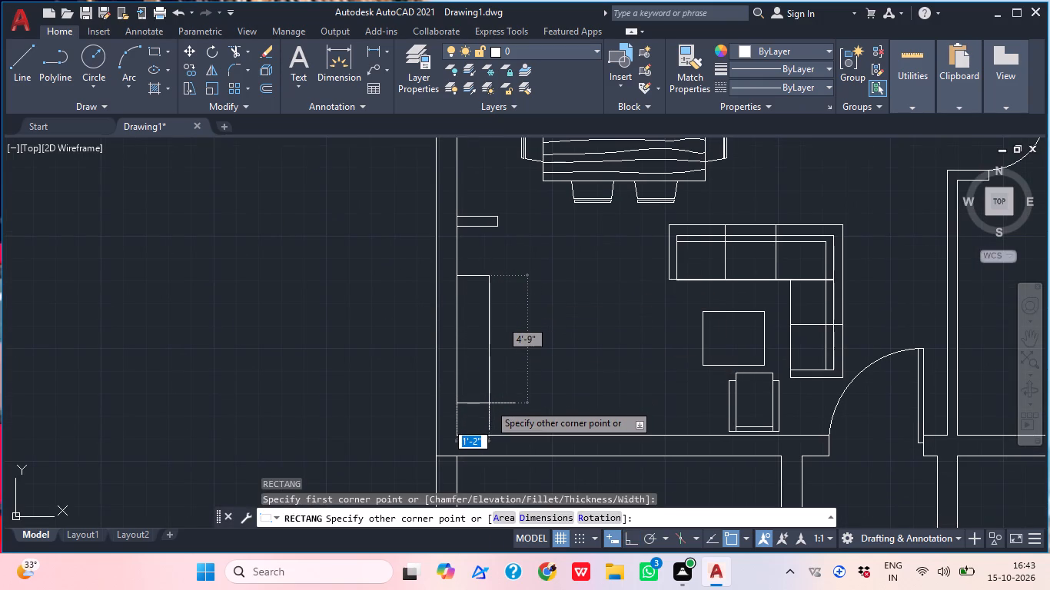
pyautogui.click(492, 405)
# Draw a thin vertical rectangle about 3'-2" long inside the wall-side cabinet rectangle as the TV screen.
pyautogui.middleClick(540, 348)
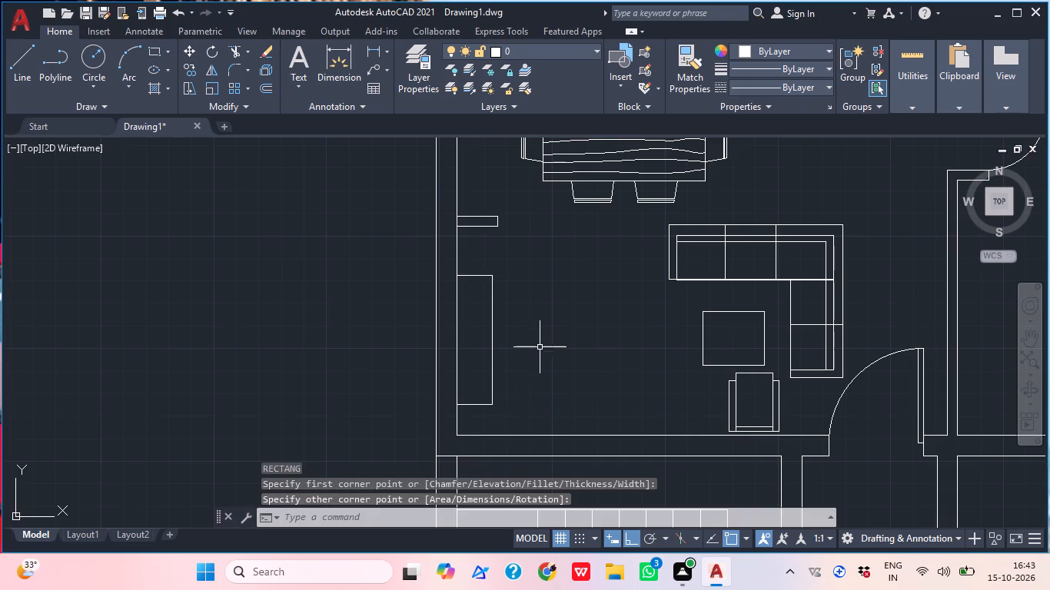
pyautogui.moveTo(526, 349); pyautogui.dragTo(574, 358, button='middle')
pyautogui.scroll(1, 503, 306)
pyautogui.moveTo(537, 357); pyautogui.dragTo(527, 360, button='middle')
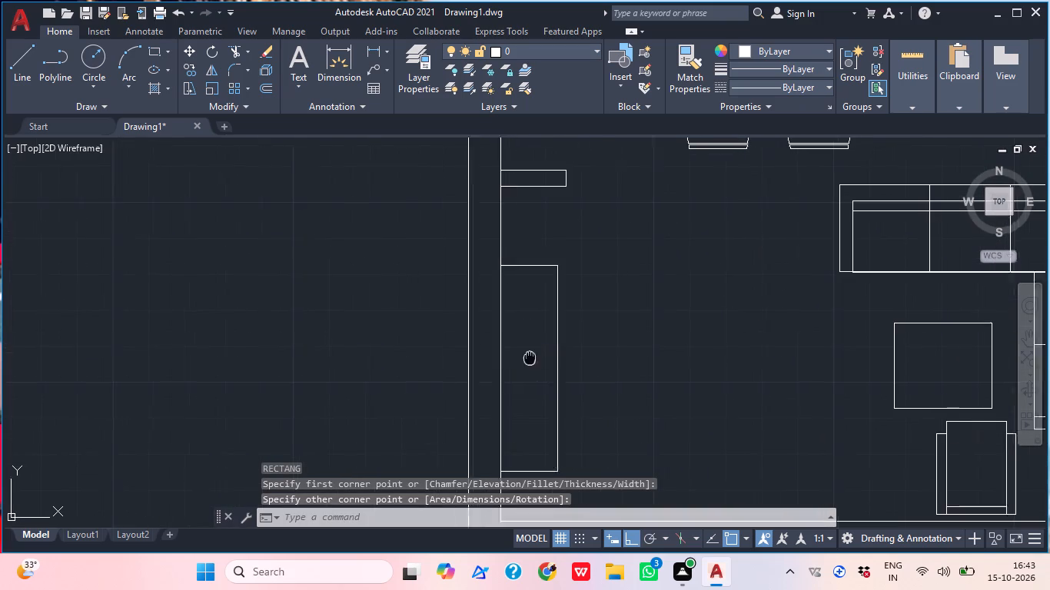
pyautogui.moveTo(527, 360); pyautogui.dragTo(447, 364, button='middle')
pyautogui.write('re')
pyautogui.press('c')
pyautogui.press('space')
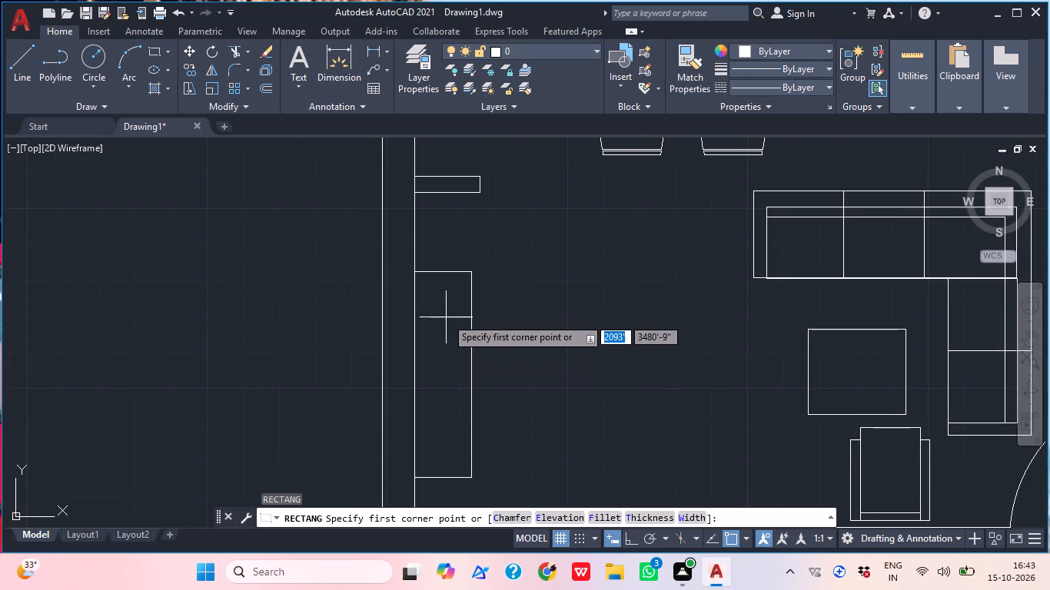
pyautogui.click(431, 309)
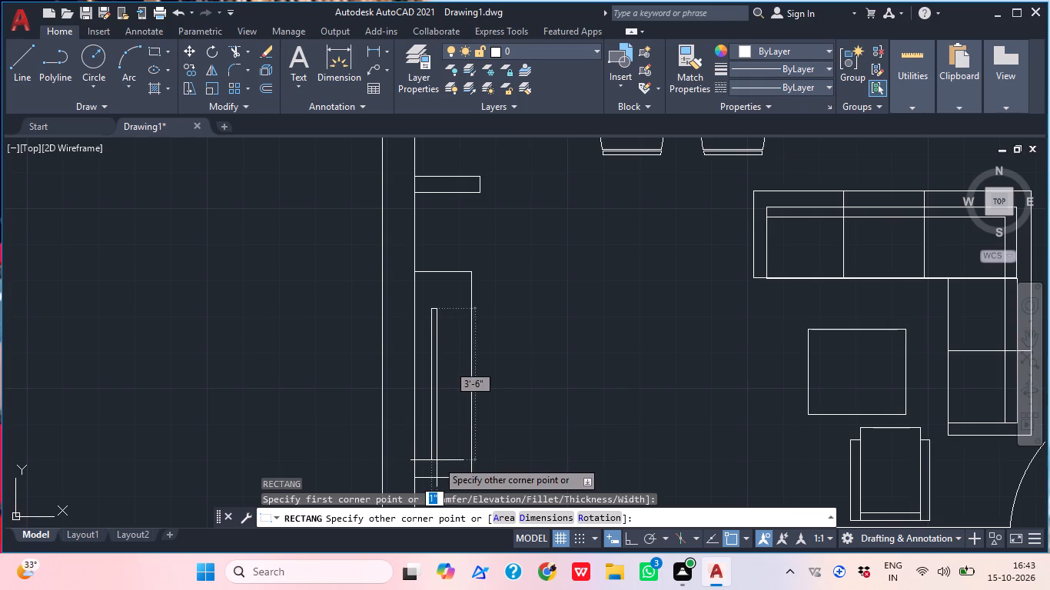
pyautogui.click(438, 445)
# Move the thin rectangle slightly east within the cabinet rectangle.
pyautogui.scroll(1, 430, 452)
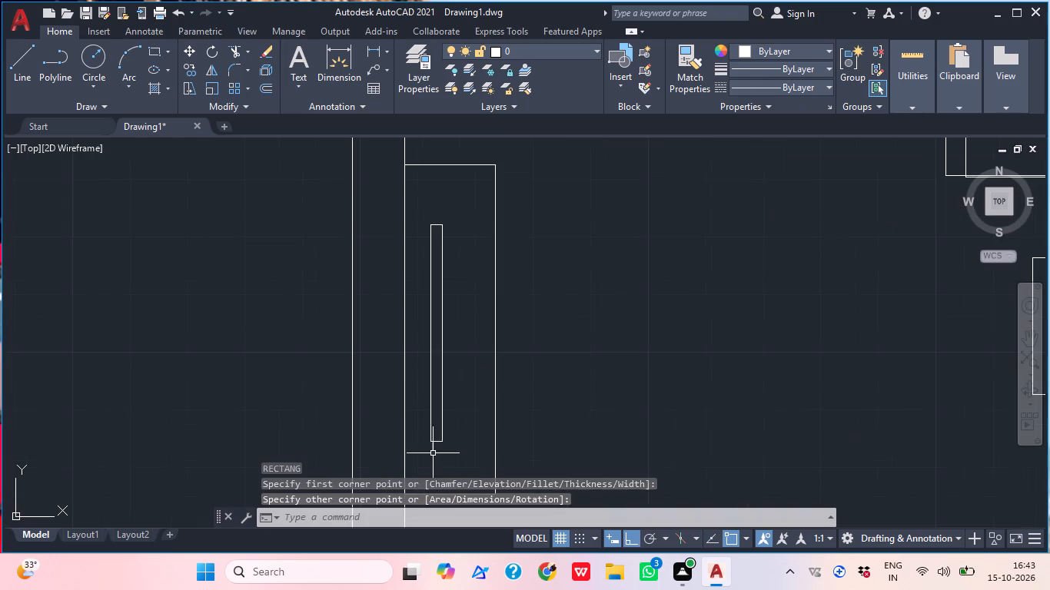
pyautogui.click(443, 452)
pyautogui.click(429, 426)
pyautogui.press('m')
pyautogui.press('space')
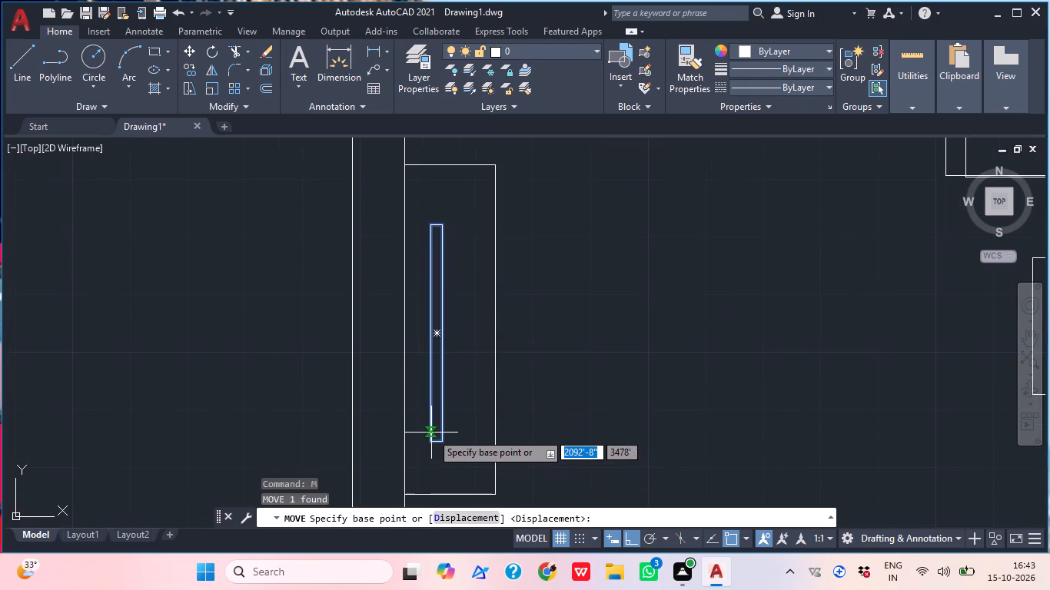
pyautogui.click(434, 443)
pyautogui.click(460, 445)
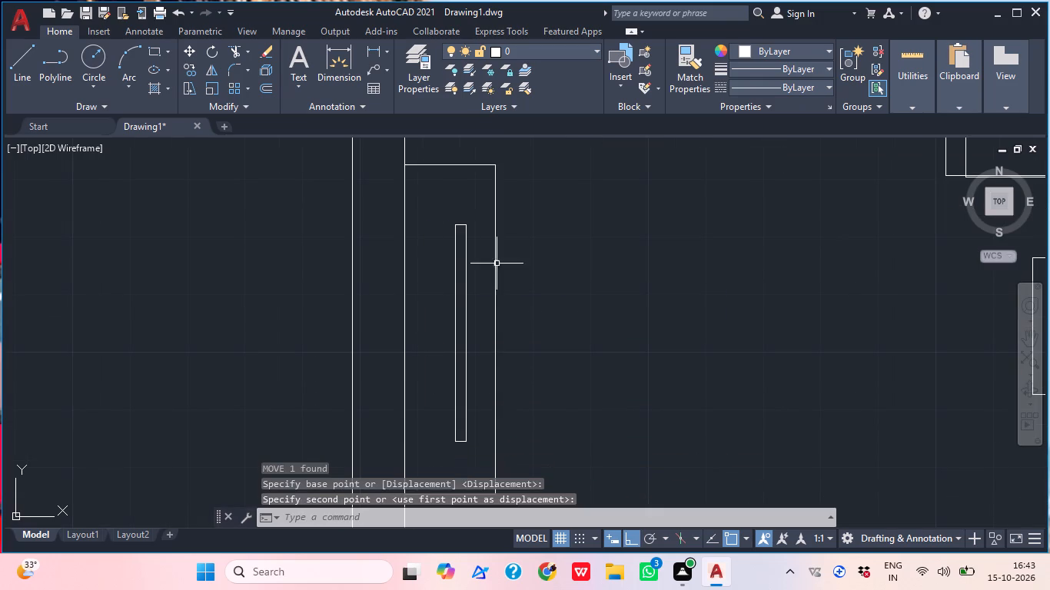
# Draw a three-point arc from the thin rectangle's northwest corner through its southwest corner, ending in the open hall floor.
pyautogui.click(126, 65)
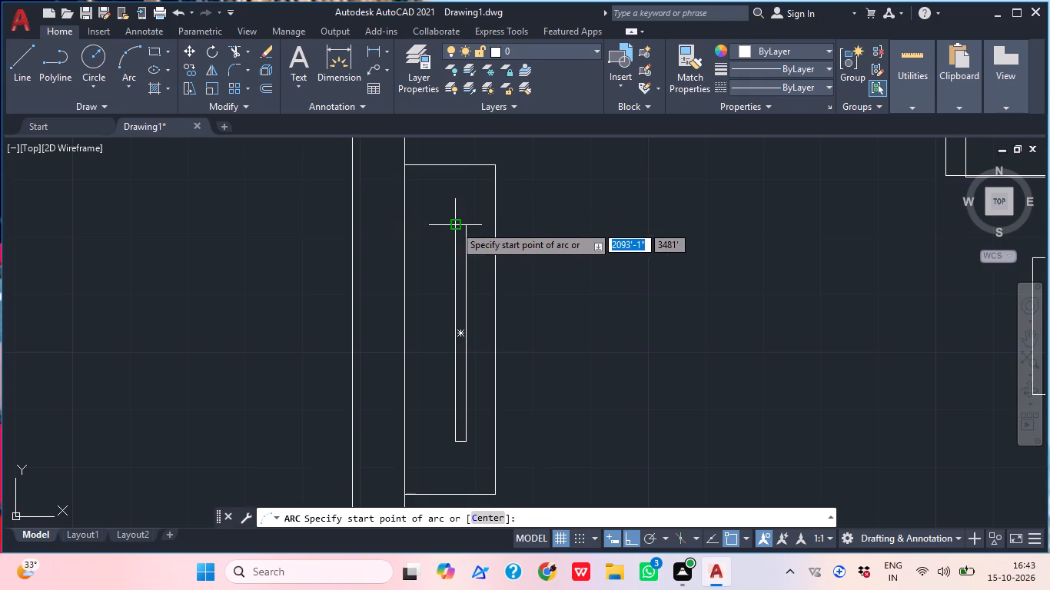
pyautogui.click(454, 225)
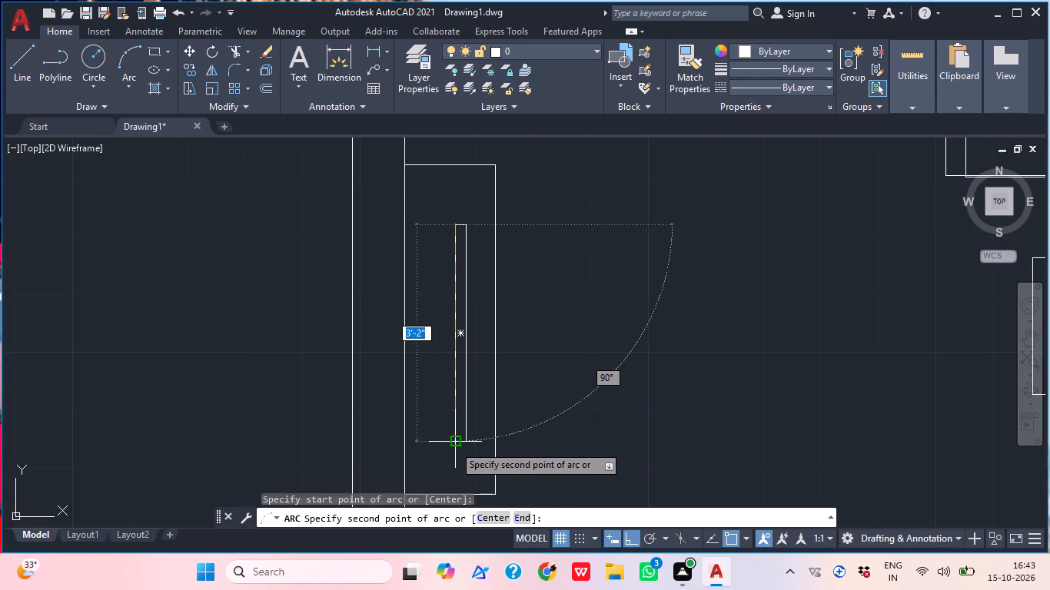
pyautogui.click(454, 445)
pyautogui.scroll(-3, 694, 359)
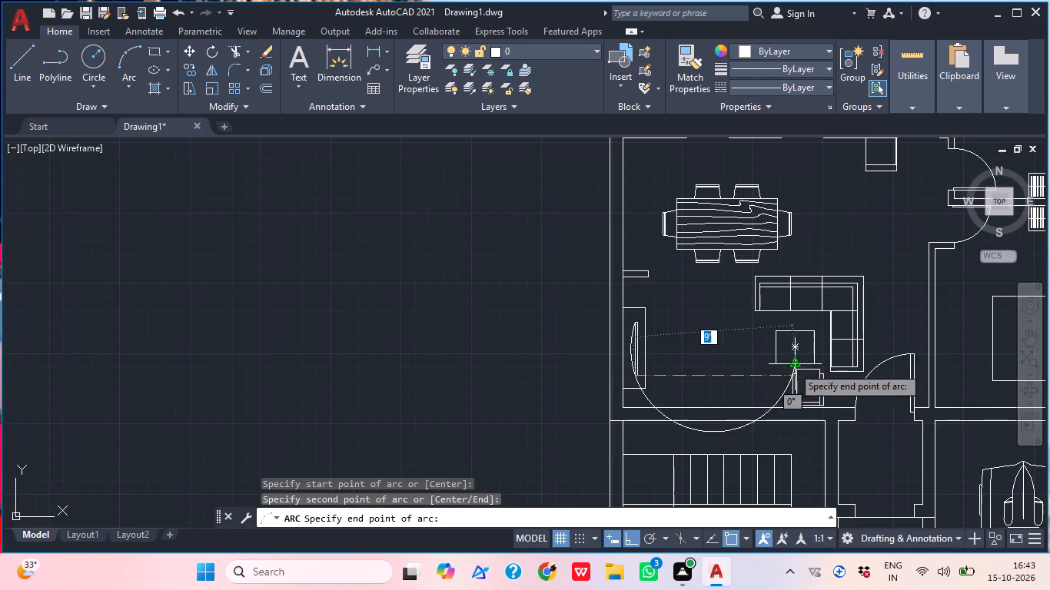
pyautogui.scroll(2, 842, 365)
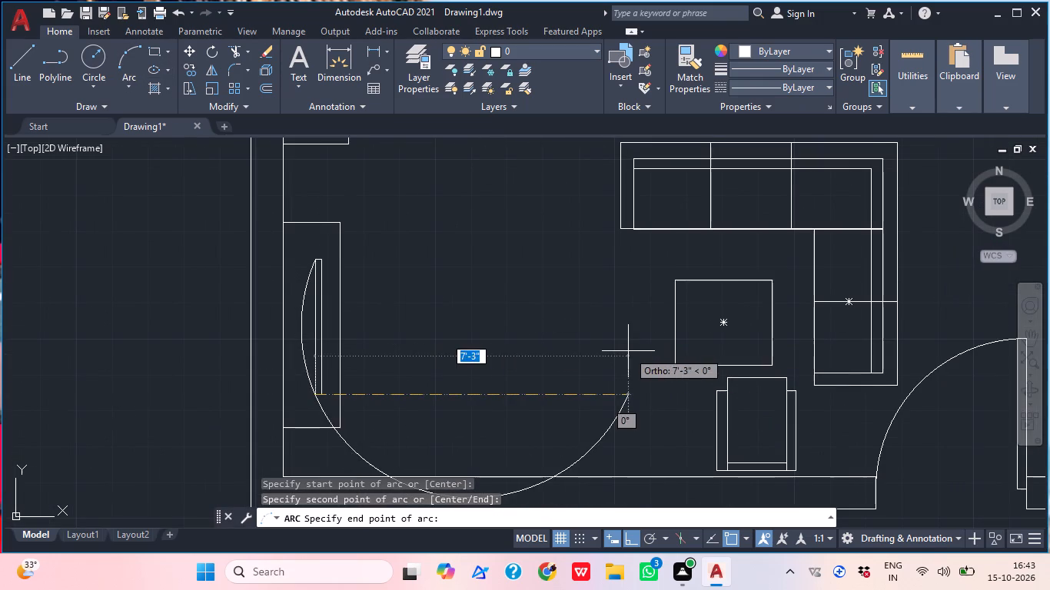
pyautogui.click(583, 365)
# Trim the arc beyond the thin rectangle's southwest corner and delete the leftover arc in the hall, keeping the curved TV back.
pyautogui.moveTo(410, 417); pyautogui.dragTo(415, 413, button='middle')
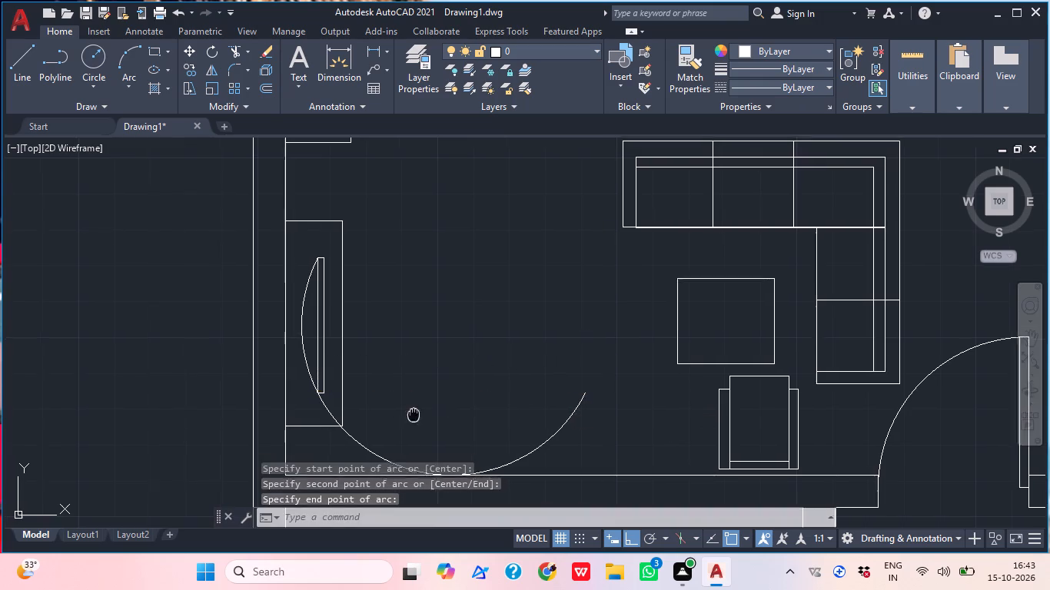
pyautogui.moveTo(415, 413); pyautogui.dragTo(474, 350, button='middle')
pyautogui.write('tr')
pyautogui.press('space')
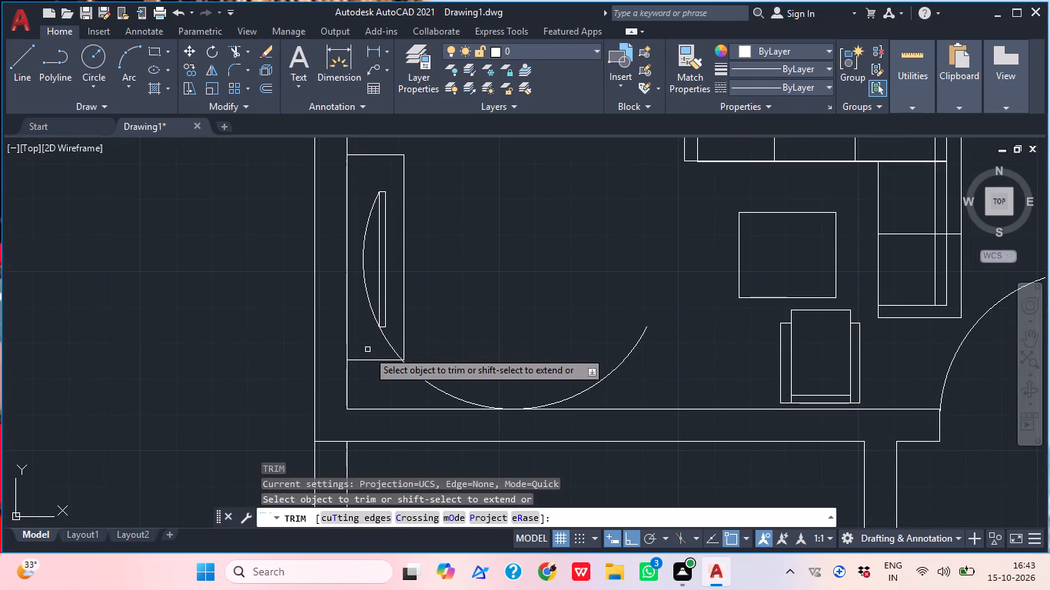
pyautogui.click(373, 351)
pyautogui.click(395, 337)
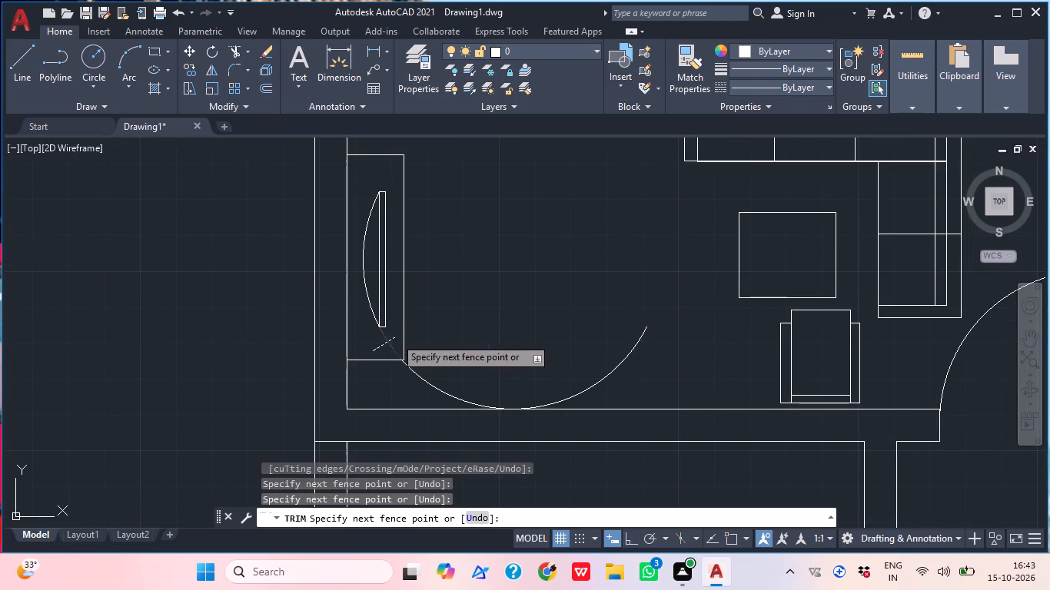
pyautogui.press('Escape')
pyautogui.click(426, 388)
pyautogui.click(431, 373)
pyautogui.click(431, 387)
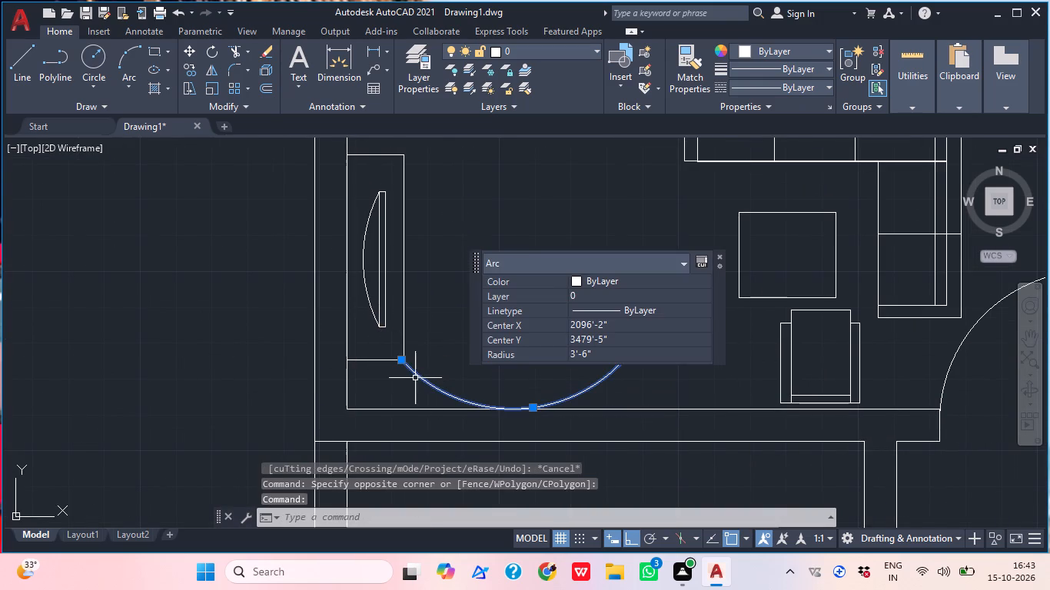
pyautogui.press('Delete')
# Examine the hall, dining area, kitchen and bedrooms with the new TV unit in place.
pyautogui.scroll(-1, 403, 306)
pyautogui.moveTo(420, 313); pyautogui.dragTo(430, 396, button='middle')
pyautogui.scroll(-1, 437, 366)
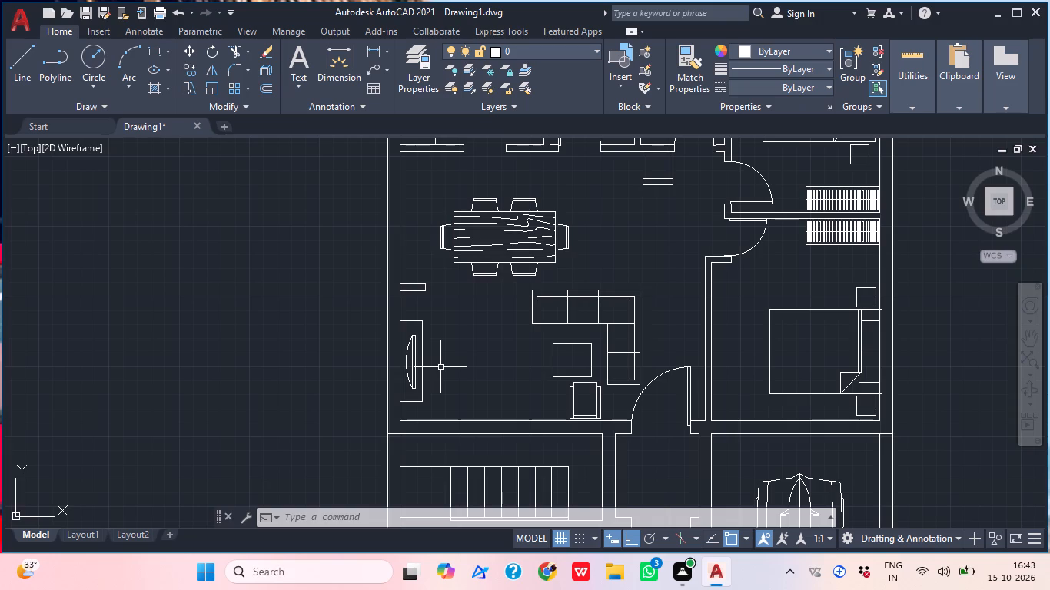
pyautogui.moveTo(507, 365); pyautogui.dragTo(522, 392, button='middle')
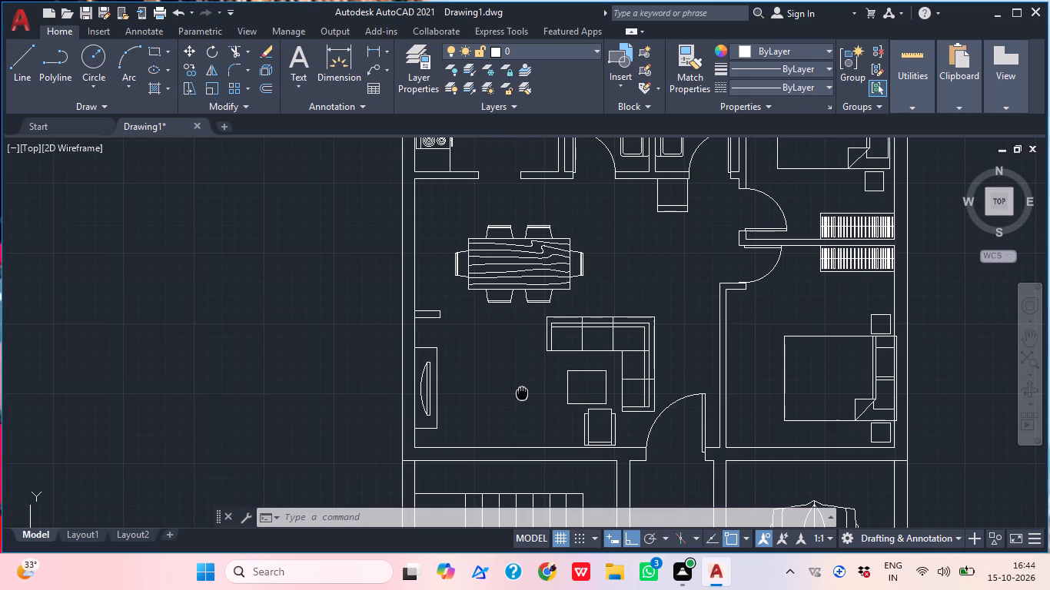
pyautogui.moveTo(473, 395); pyautogui.dragTo(426, 377, button='middle')
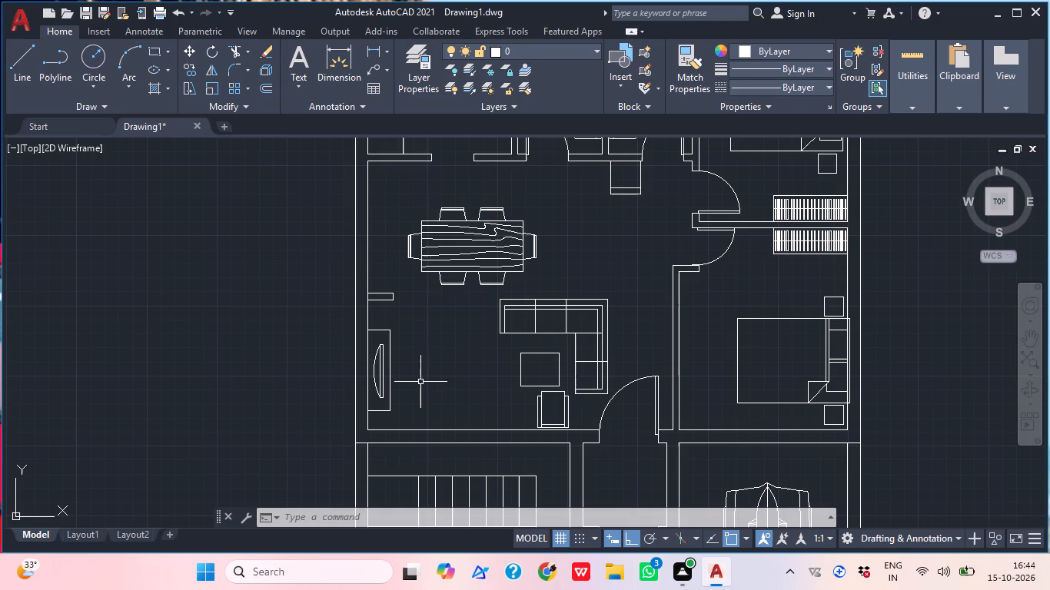
pyautogui.moveTo(455, 378); pyautogui.dragTo(437, 439, button='middle')
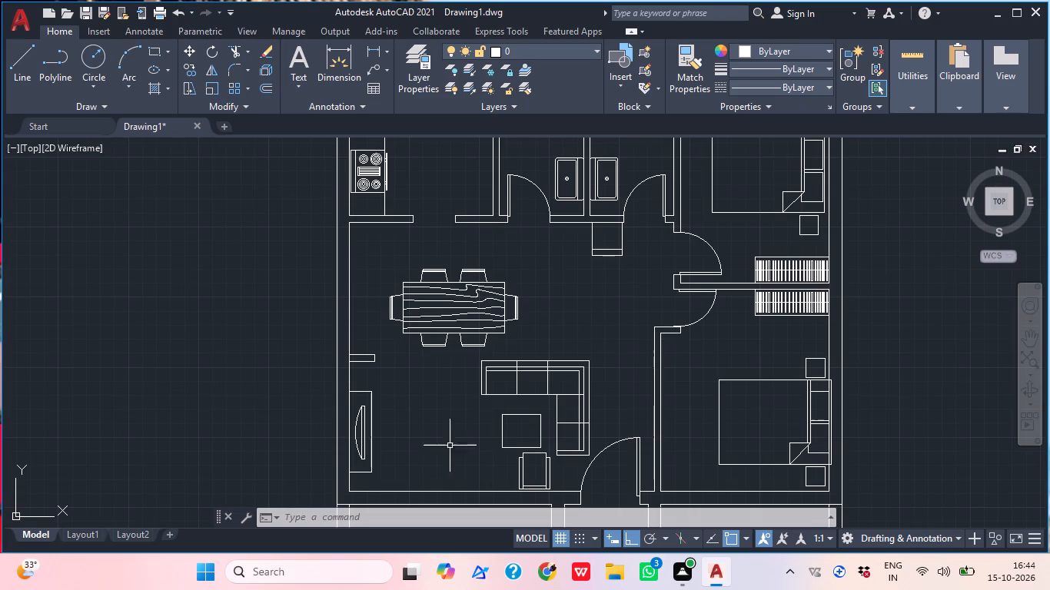
pyautogui.moveTo(489, 436); pyautogui.dragTo(457, 456, button='middle')
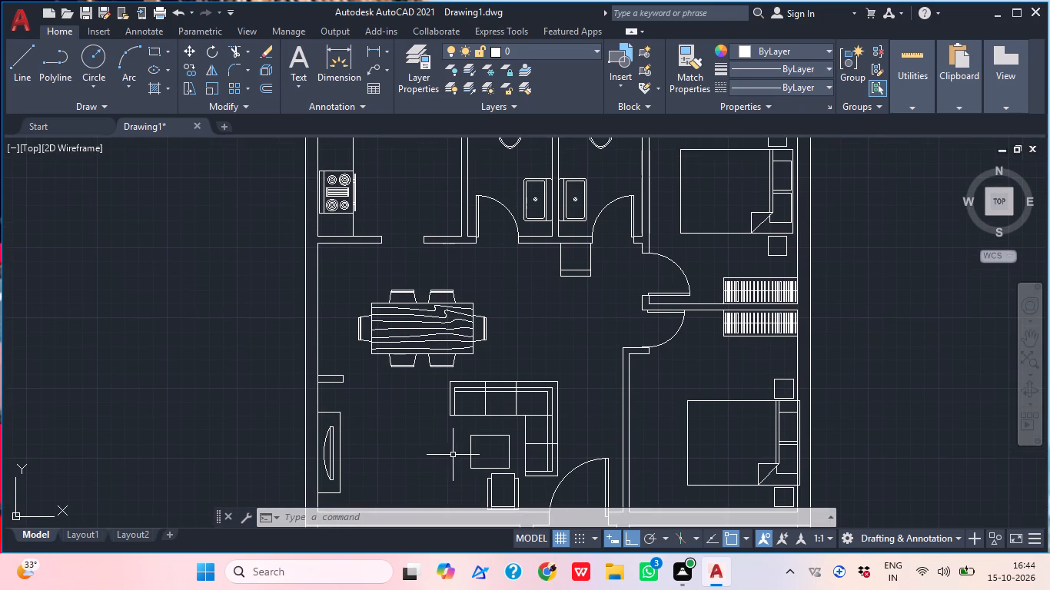
pyautogui.moveTo(447, 421); pyautogui.dragTo(434, 458, button='middle')
pyautogui.scroll(-1, 435, 449)
pyautogui.moveTo(527, 400); pyautogui.dragTo(494, 378, button='middle')
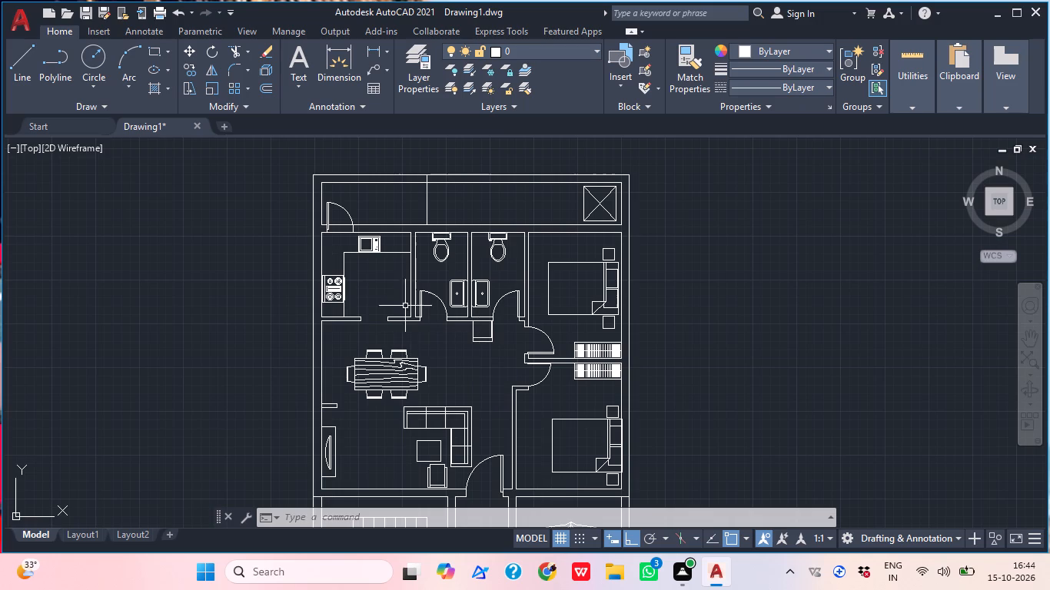
# Draw a square about 1'-10" by 1'-10" in the kitchen's southeast corner, against the south and east walls.
pyautogui.scroll(2, 385, 279)
pyautogui.moveTo(398, 294); pyautogui.dragTo(446, 380, button='middle')
pyautogui.write('rec')
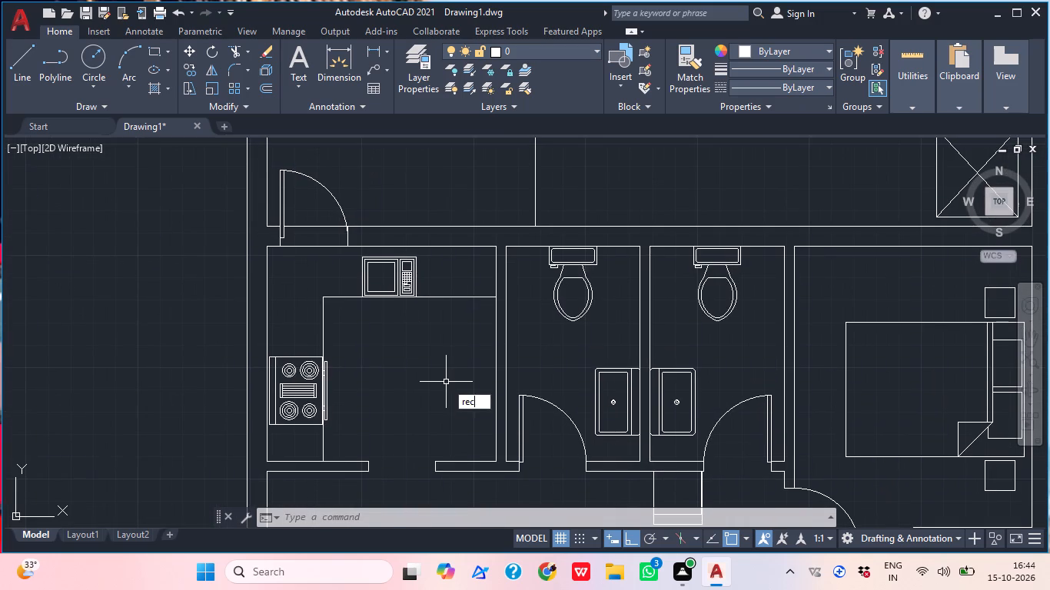
pyautogui.press('space')
pyautogui.scroll(1, 447, 476)
pyautogui.click(447, 452)
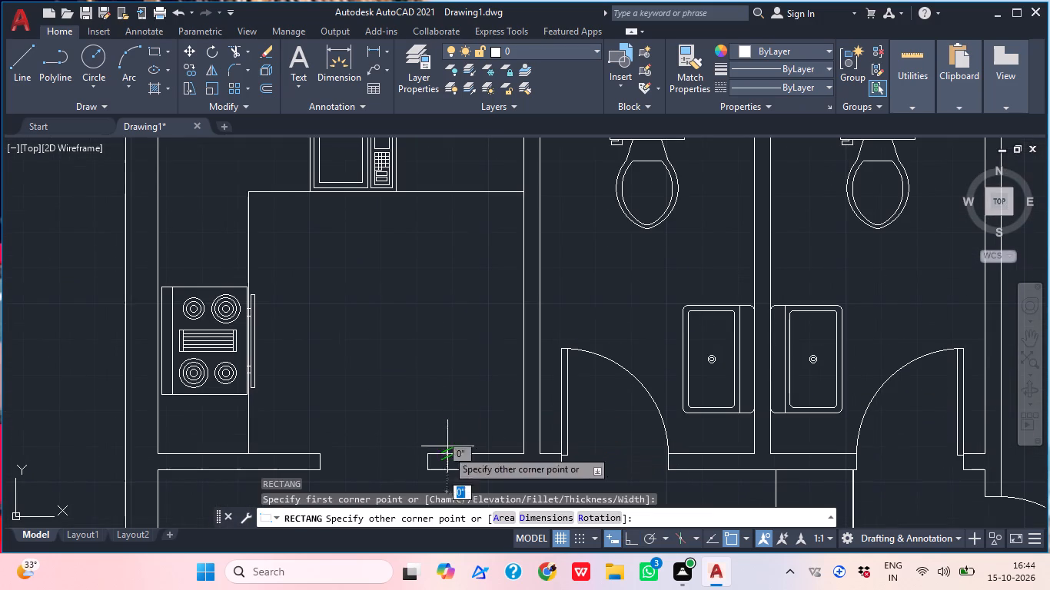
pyautogui.scroll(3, 524, 376)
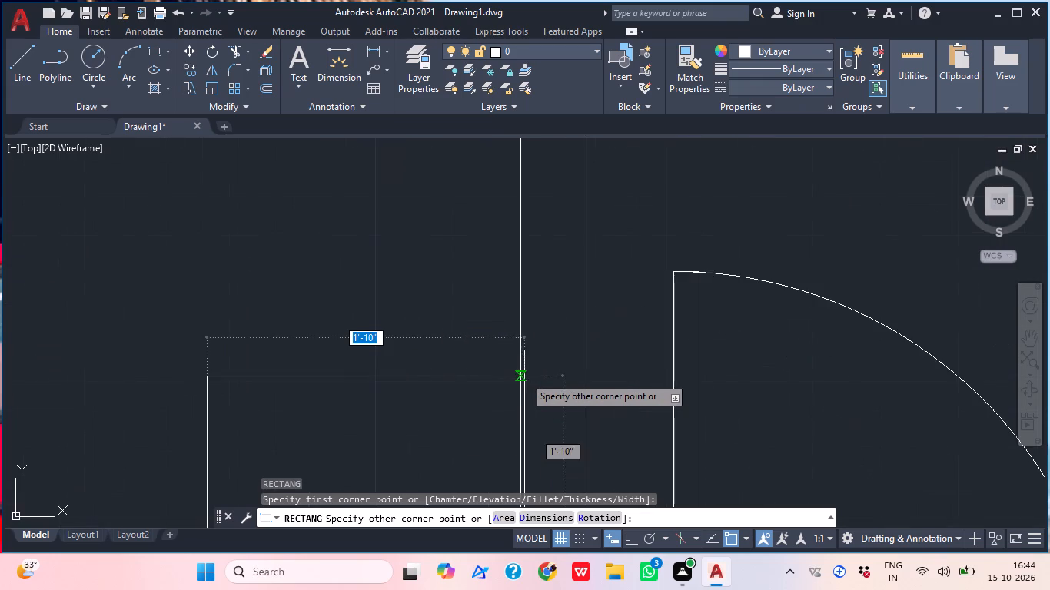
pyautogui.click(513, 380)
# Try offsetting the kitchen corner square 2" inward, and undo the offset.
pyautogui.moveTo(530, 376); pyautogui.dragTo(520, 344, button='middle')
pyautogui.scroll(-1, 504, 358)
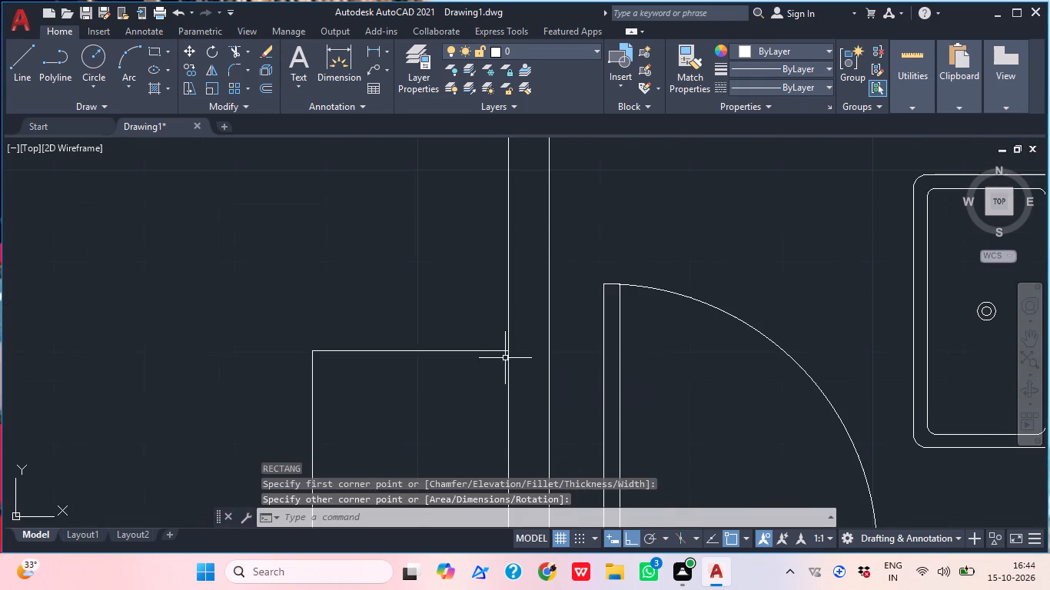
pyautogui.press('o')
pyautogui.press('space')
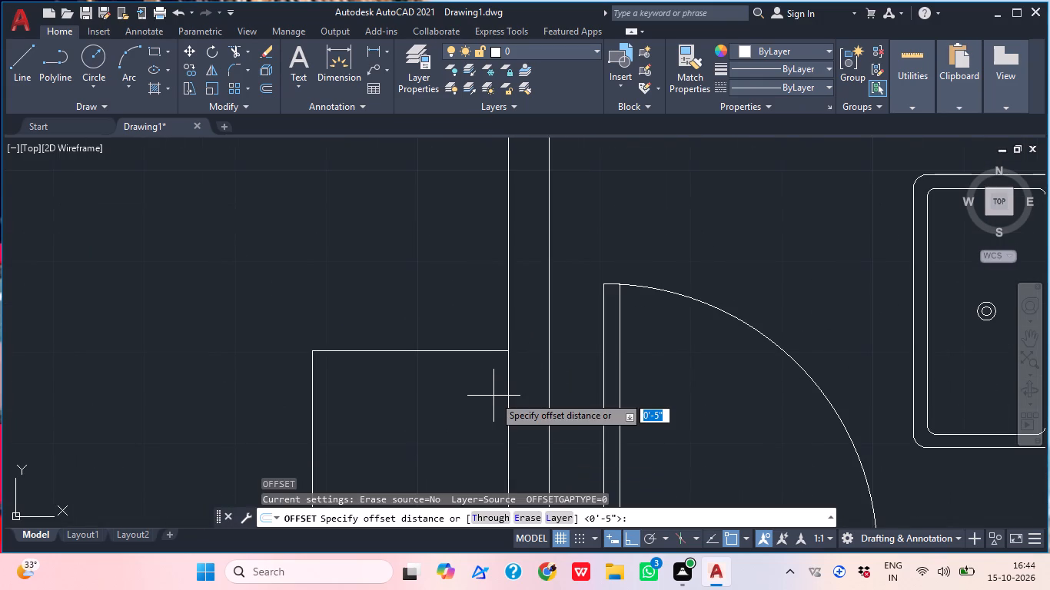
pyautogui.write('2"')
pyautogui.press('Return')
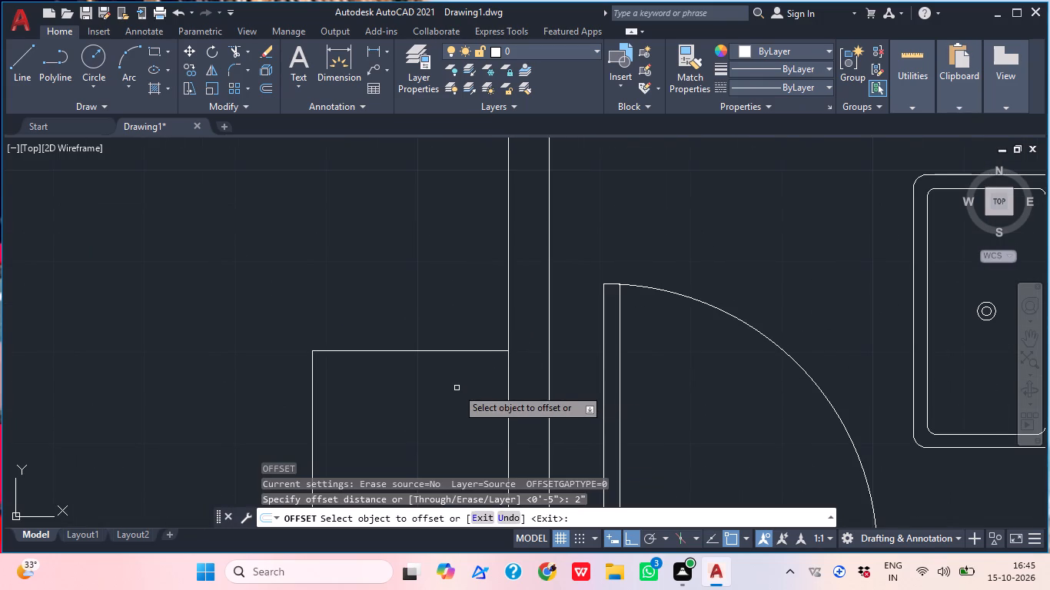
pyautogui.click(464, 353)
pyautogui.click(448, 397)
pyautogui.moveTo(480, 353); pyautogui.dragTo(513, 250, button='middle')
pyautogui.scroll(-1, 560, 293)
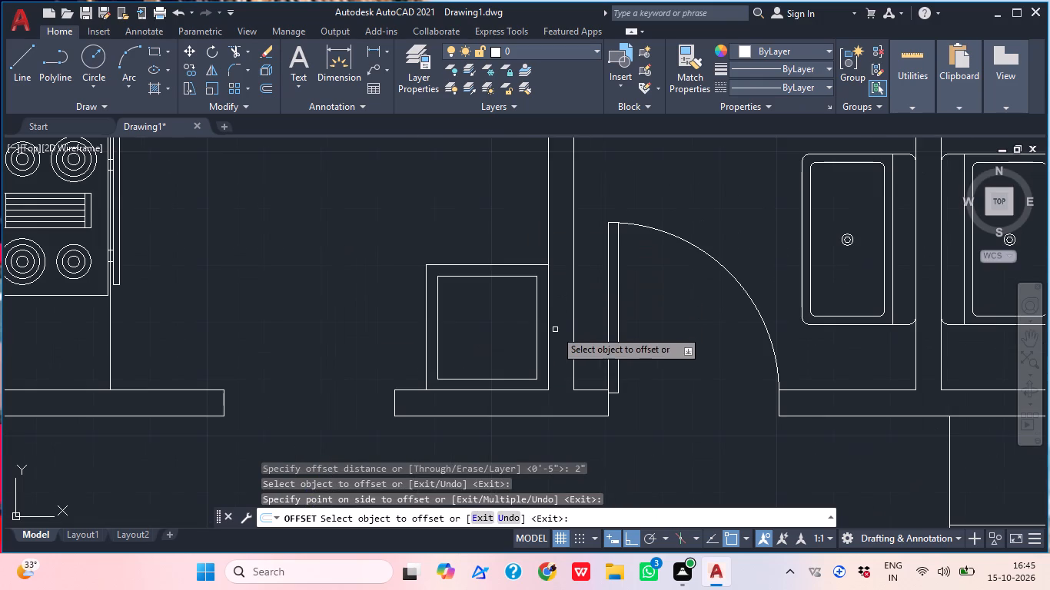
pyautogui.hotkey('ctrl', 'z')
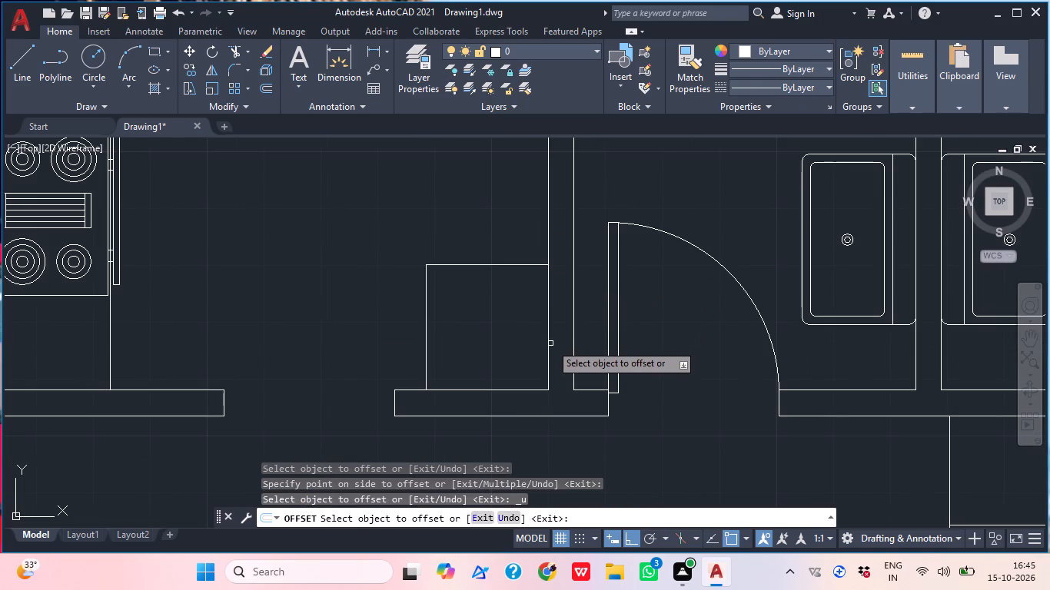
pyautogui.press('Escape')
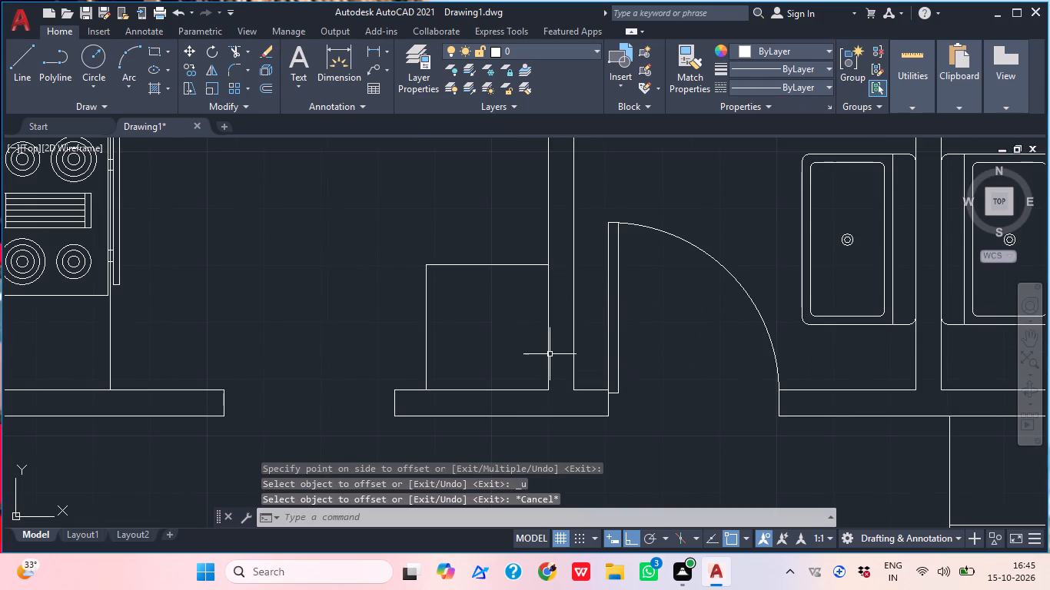
# Offset the square in the kitchen's southeast corner 1" inward.
pyautogui.write('o')
pyautogui.press('space')
pyautogui.press('1')
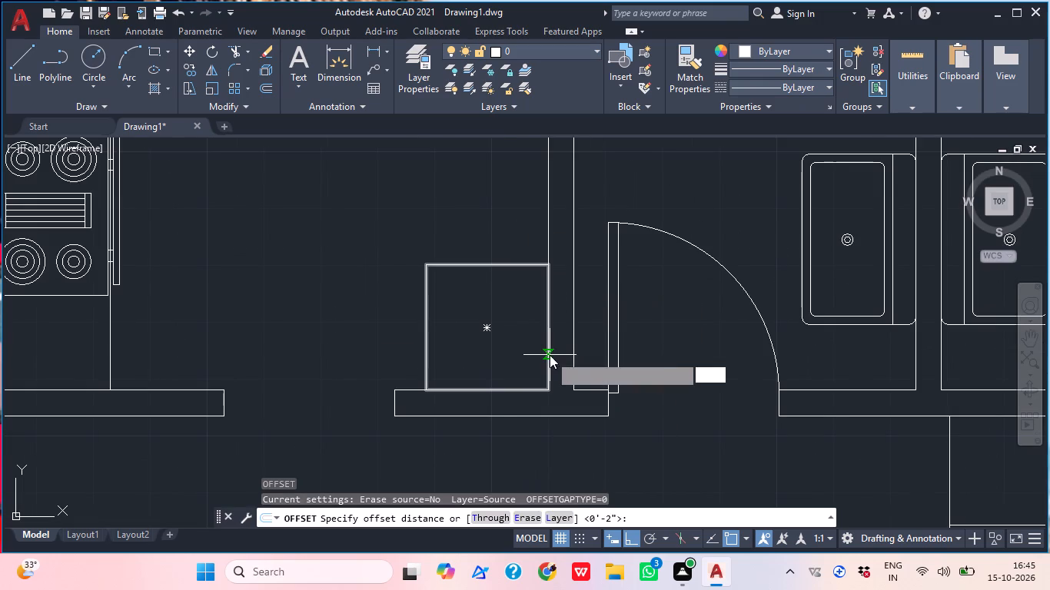
pyautogui.hotkey('shift', '"')
pyautogui.press('Return')
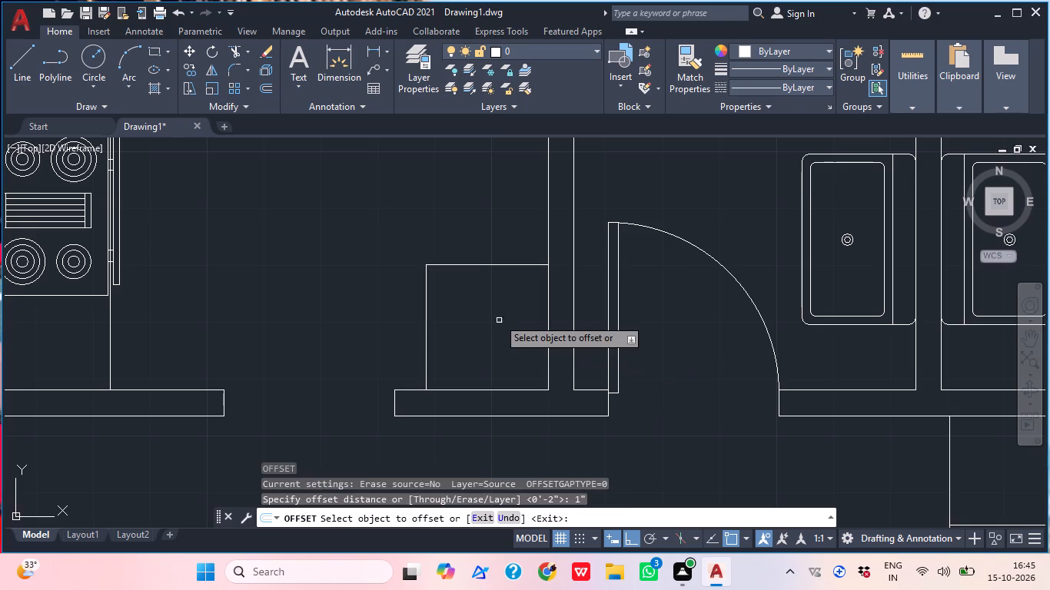
pyautogui.click(490, 266)
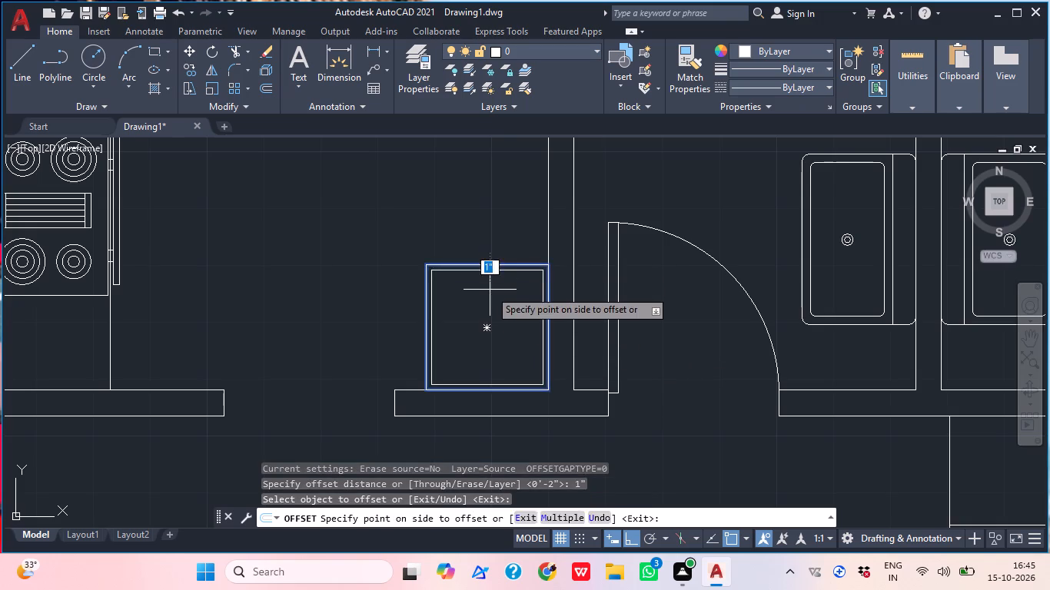
pyautogui.click(490, 291)
pyautogui.moveTo(624, 298); pyautogui.dragTo(617, 332, button='middle')
pyautogui.press('Escape')
# Draw a zero-width rectangle across the kitchen's north wall, just east of the door, as the window's west jamb.
pyautogui.scroll(-3, 510, 390)
pyautogui.moveTo(560, 414); pyautogui.dragTo(507, 423, button='middle')
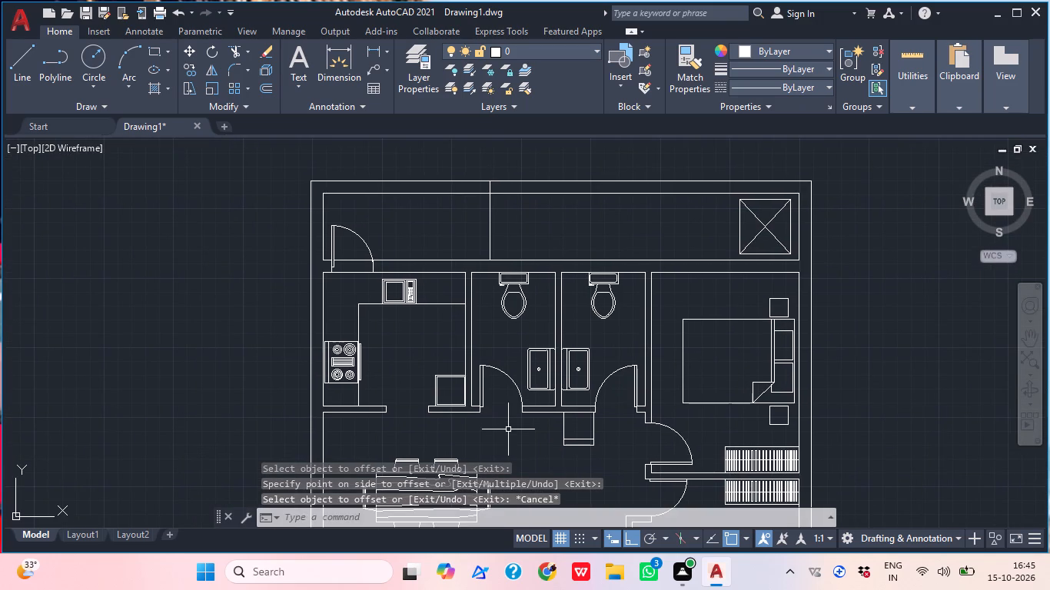
pyautogui.moveTo(585, 394); pyautogui.dragTo(540, 299, button='middle')
pyautogui.middleClick(464, 425)
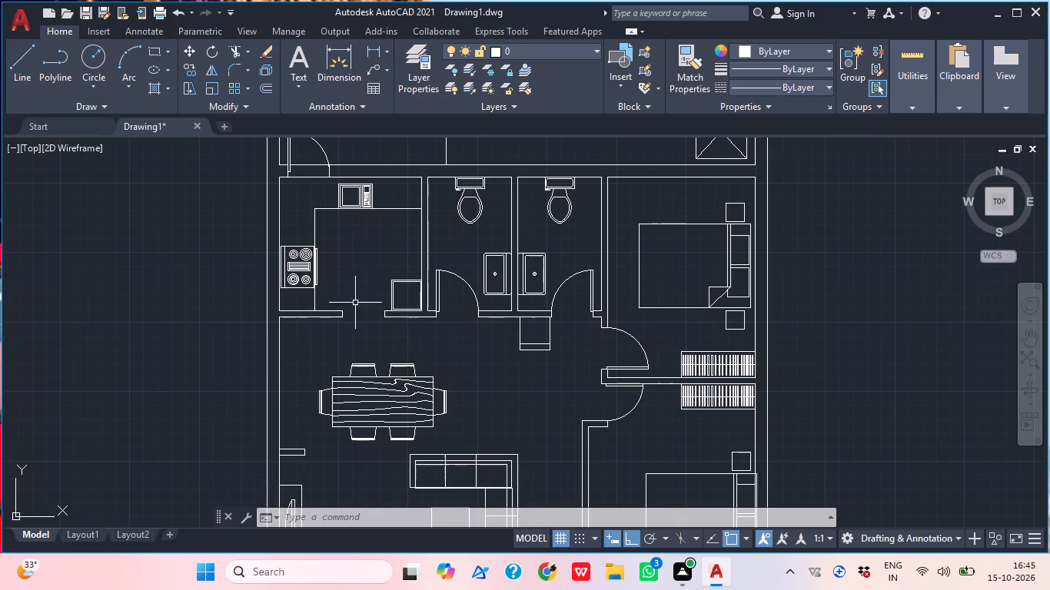
pyautogui.moveTo(392, 242); pyautogui.dragTo(404, 345, button='middle')
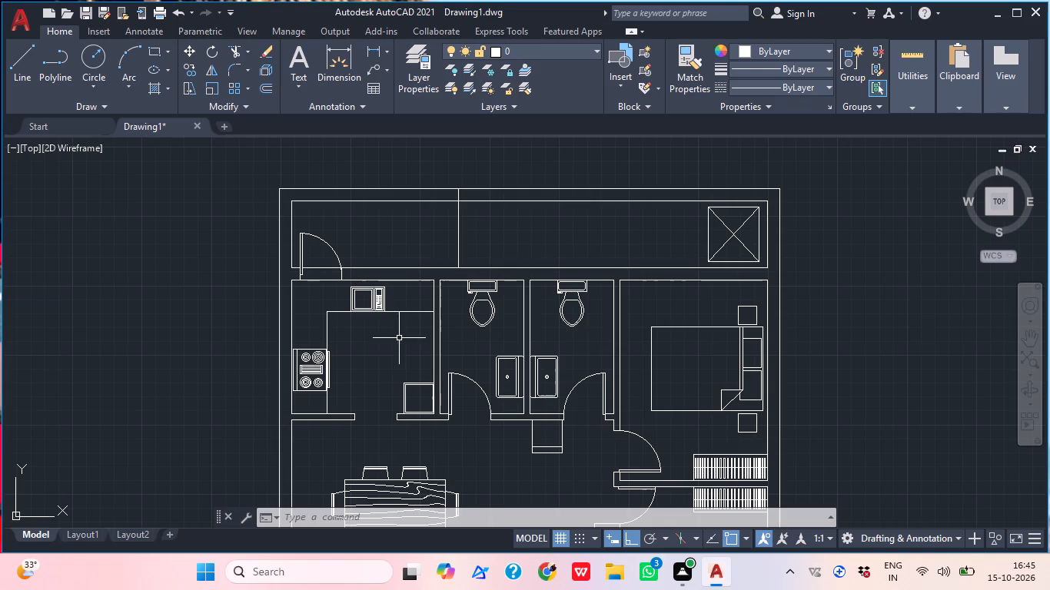
pyautogui.moveTo(407, 236); pyautogui.dragTo(398, 296, button='middle')
pyautogui.moveTo(464, 301); pyautogui.dragTo(392, 316, button='middle')
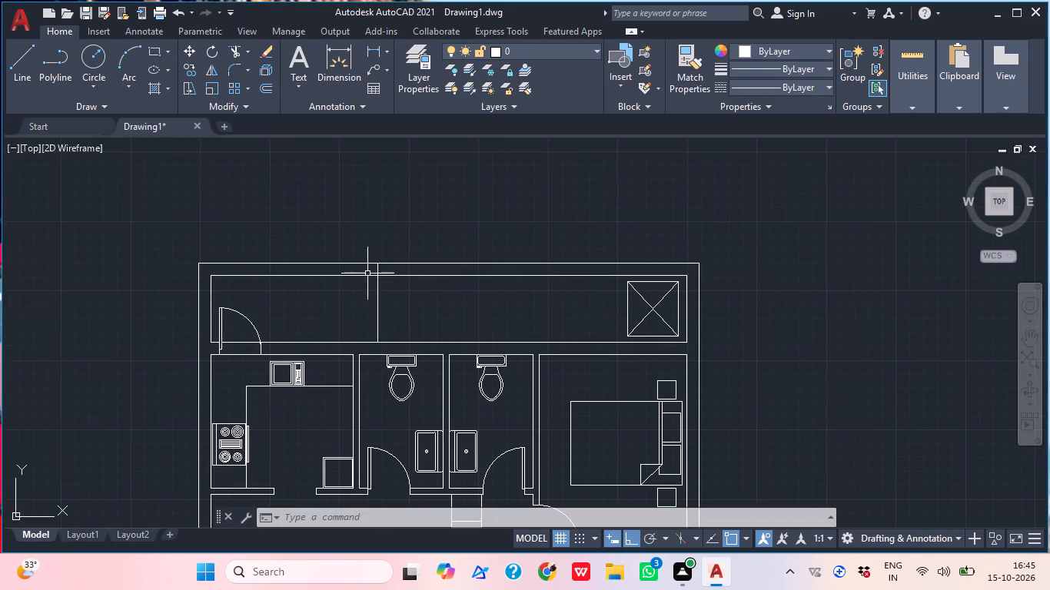
pyautogui.scroll(1, 358, 264)
pyautogui.moveTo(352, 360); pyautogui.dragTo(389, 326, button='middle')
pyautogui.write('rec')
pyautogui.press('space')
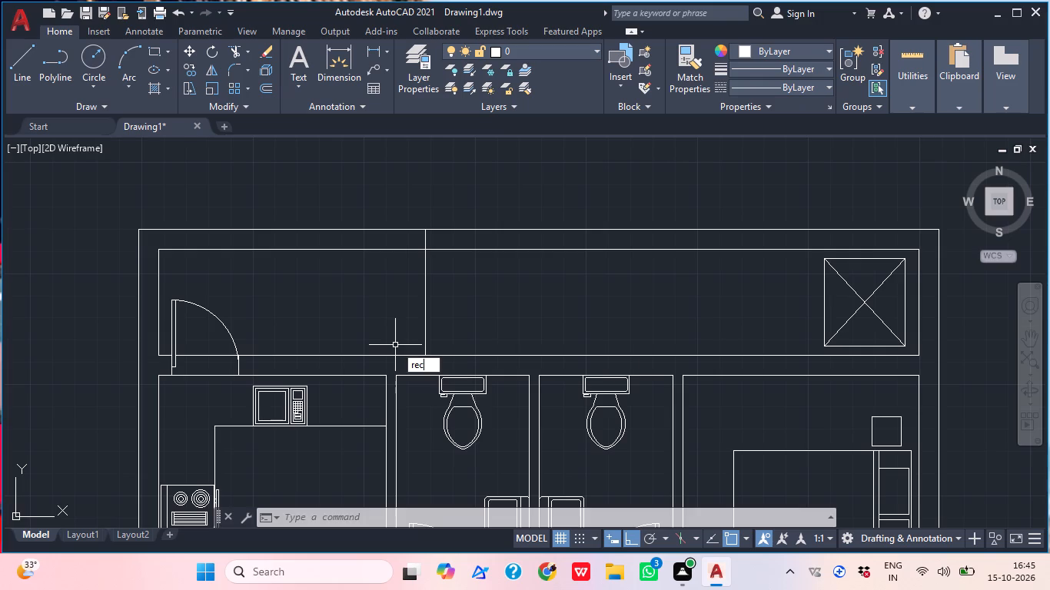
pyautogui.moveTo(399, 391); pyautogui.dragTo(467, 360, button='middle')
pyautogui.scroll(2, 333, 343)
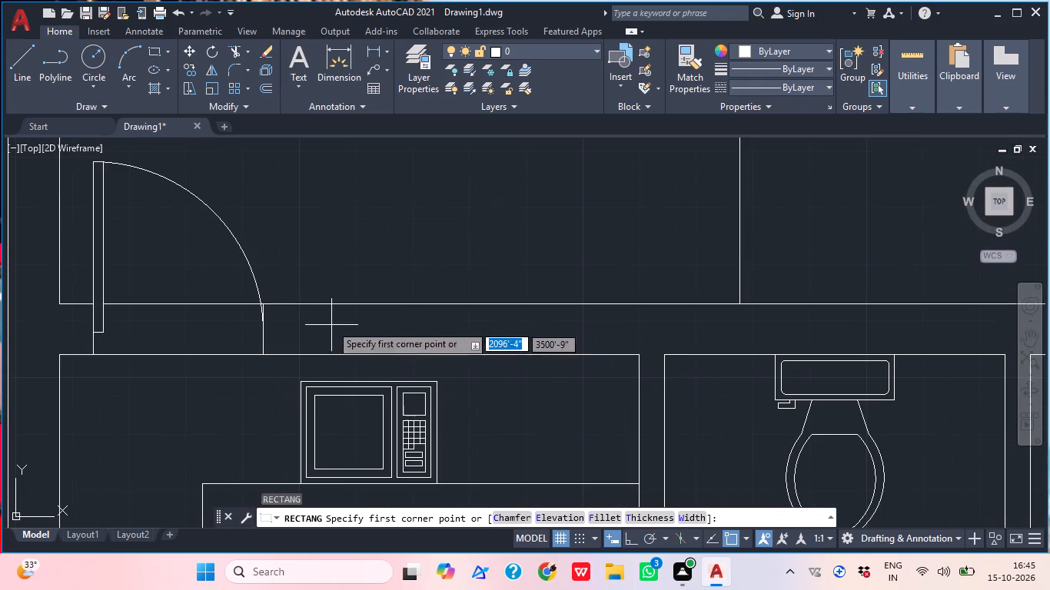
pyautogui.click(324, 303)
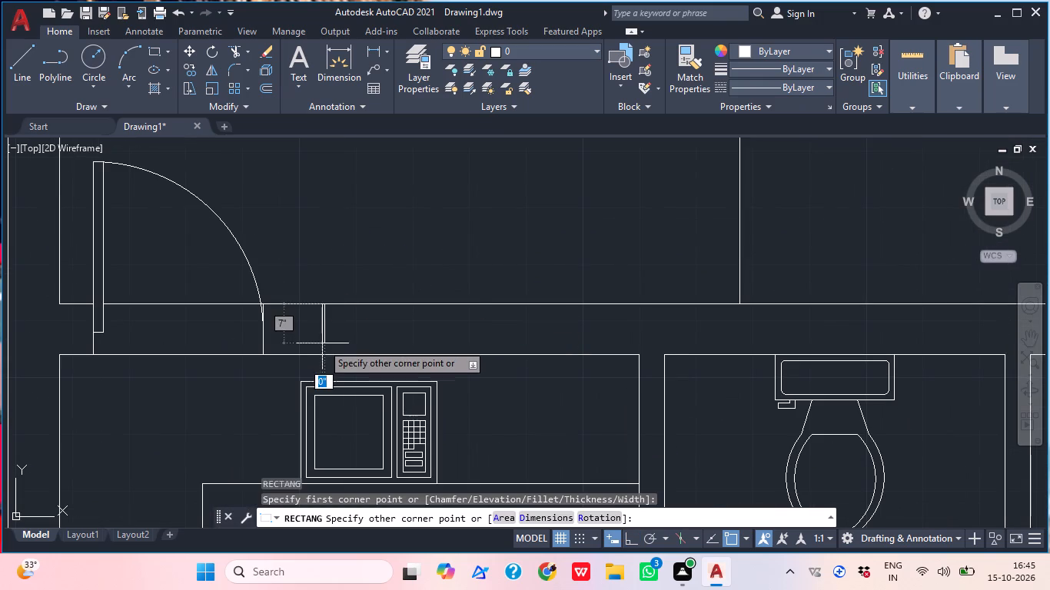
pyautogui.click(322, 356)
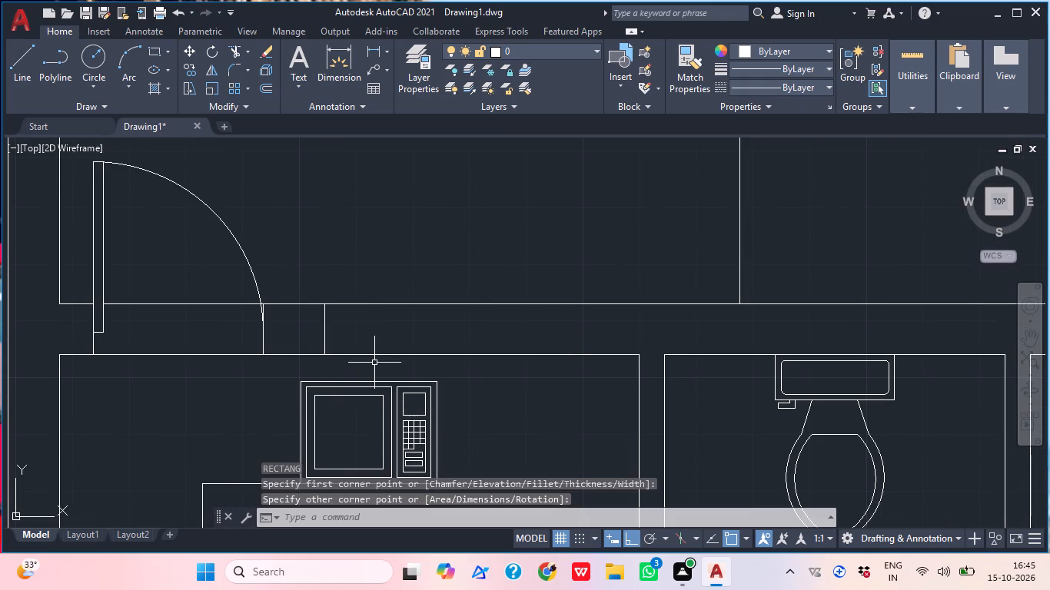
# Draw a line across the kitchen's north wall as the window's east jamb, about 3'-2" from the west jamb.
pyautogui.moveTo(380, 364); pyautogui.dragTo(369, 386, button='middle')
pyautogui.write('l')
pyautogui.press('space')
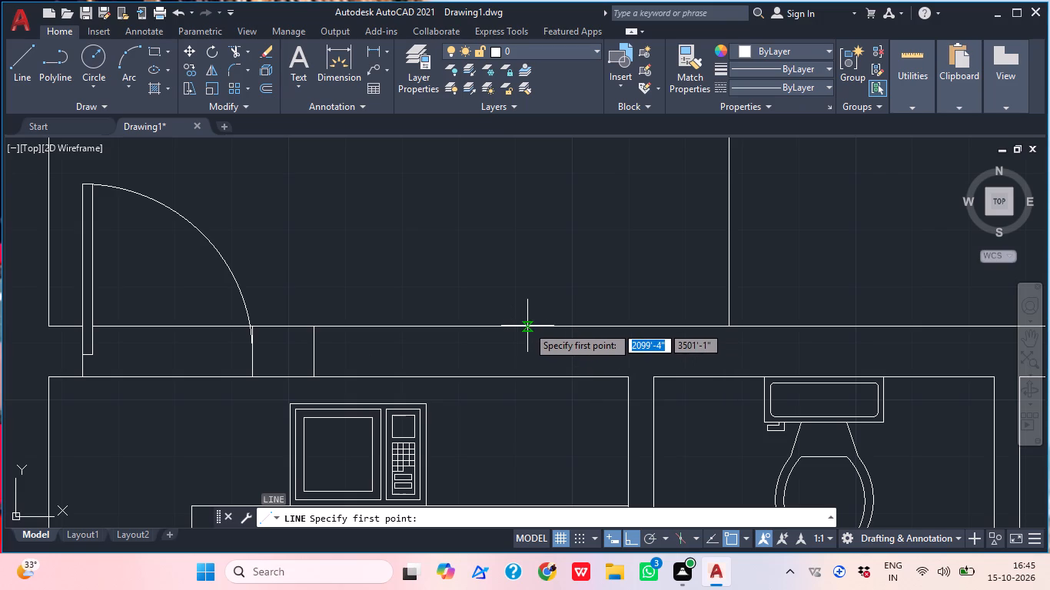
pyautogui.click(530, 326)
pyautogui.click(532, 373)
pyautogui.moveTo(574, 356); pyautogui.dragTo(606, 359, button='middle')
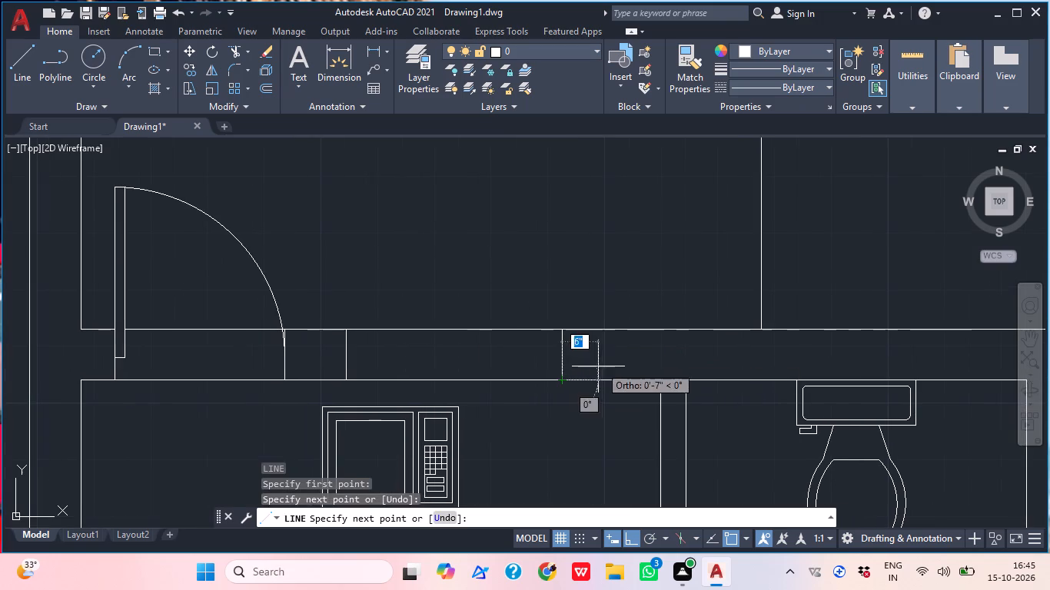
pyautogui.press('Escape')
# Draw a centre line about 3'-2" long between the midpoints of the kitchen window's two jambs.
pyautogui.press('l')
pyautogui.press('space')
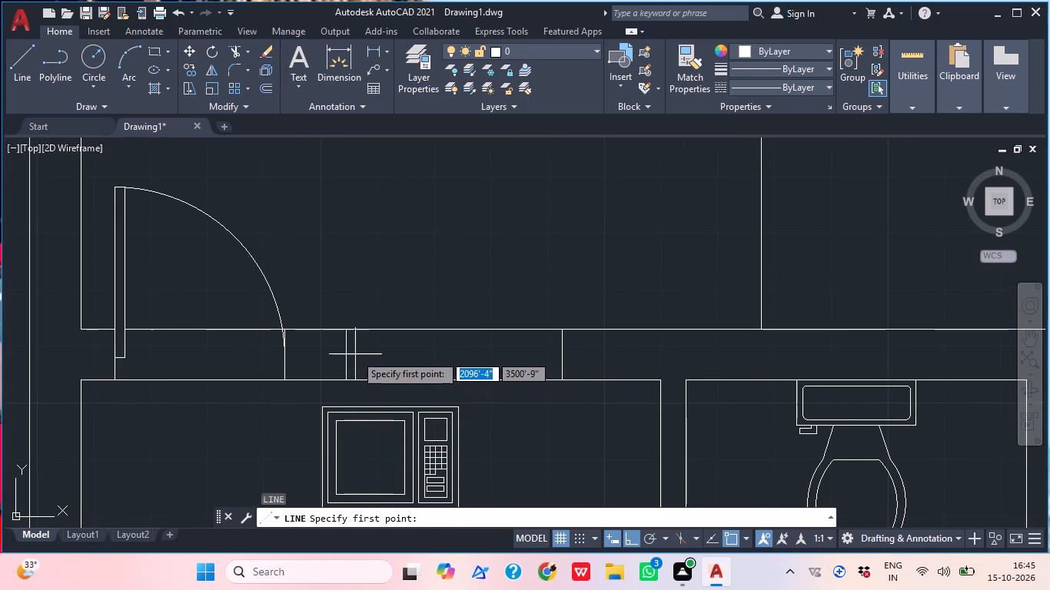
pyautogui.click(344, 353)
pyautogui.click(559, 353)
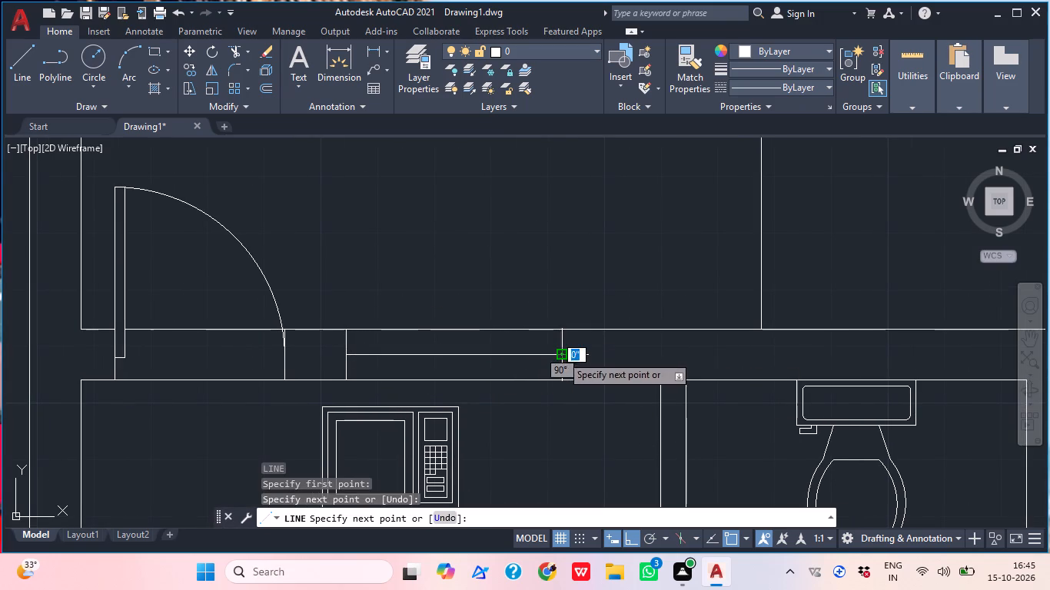
pyautogui.press('Escape')
# Offset the kitchen window's centre line 1" to both sides and delete the original centre line.
pyautogui.press('o')
pyautogui.press('space')
pyautogui.press('1')
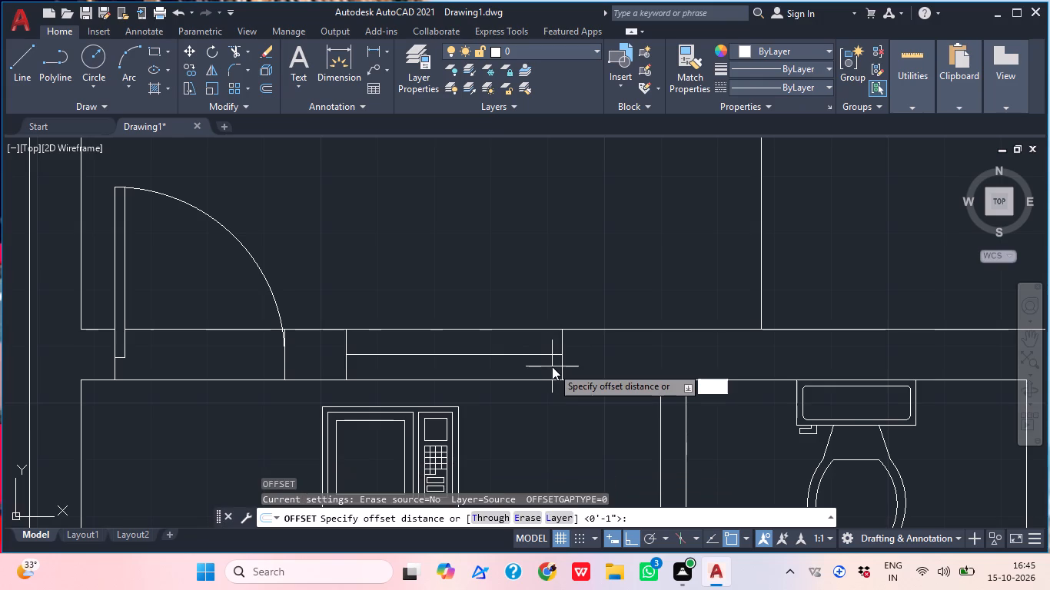
pyautogui.hotkey('shift', '"')
pyautogui.press('Return')
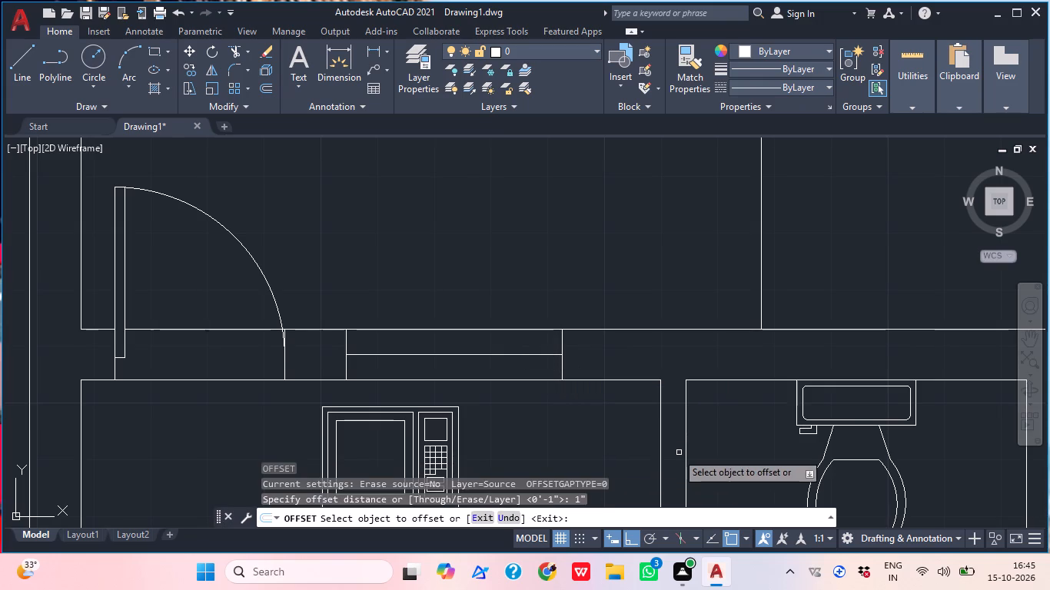
pyautogui.click(523, 354)
pyautogui.click(524, 344)
pyautogui.scroll(2, 541, 380)
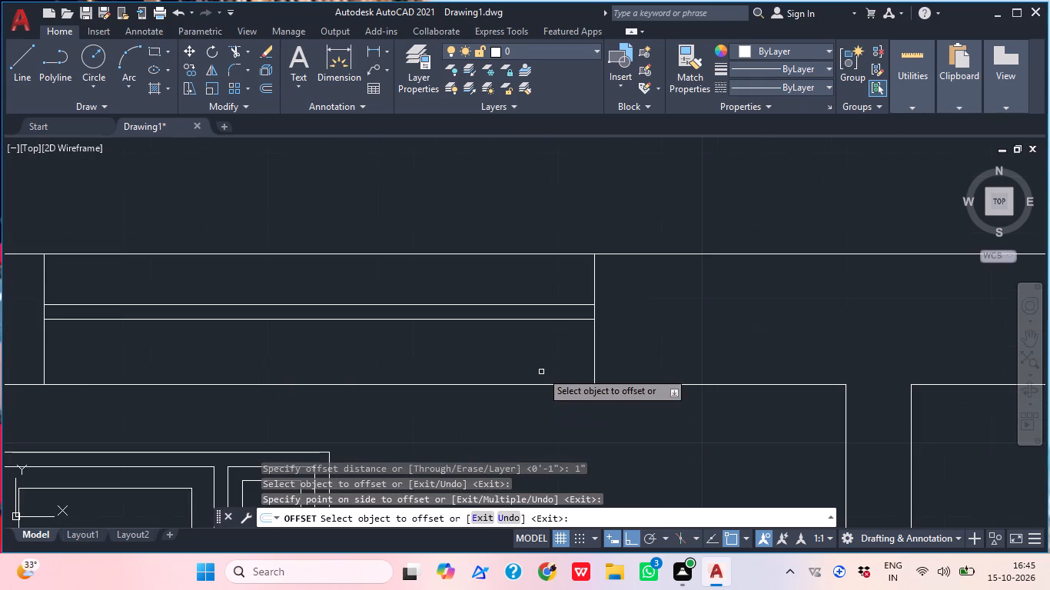
pyautogui.click(549, 320)
pyautogui.click(518, 369)
pyautogui.moveTo(603, 383); pyautogui.dragTo(684, 423, button='middle')
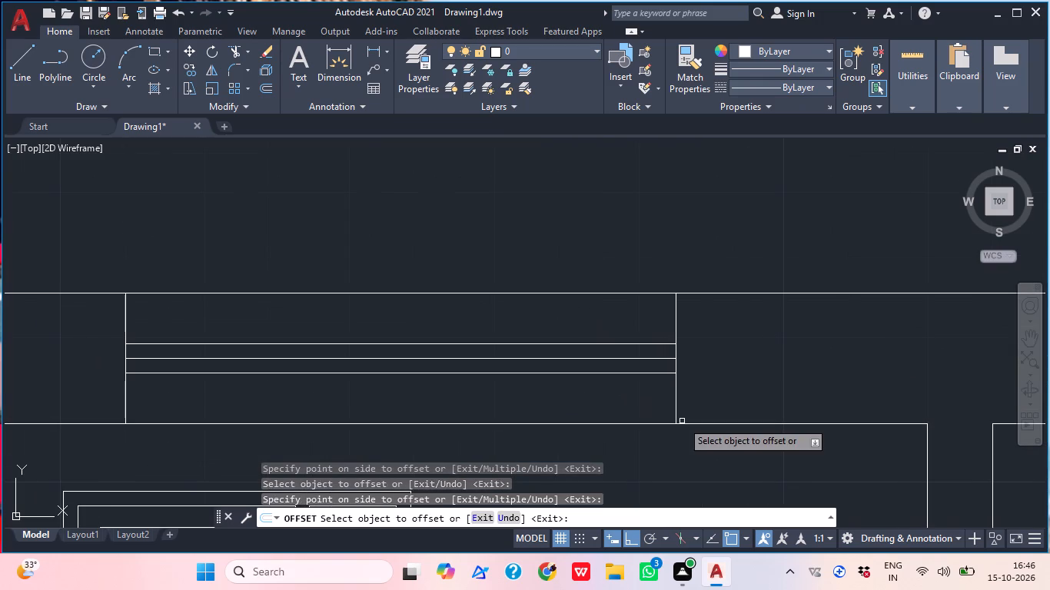
pyautogui.press('Escape')
pyautogui.click(615, 359)
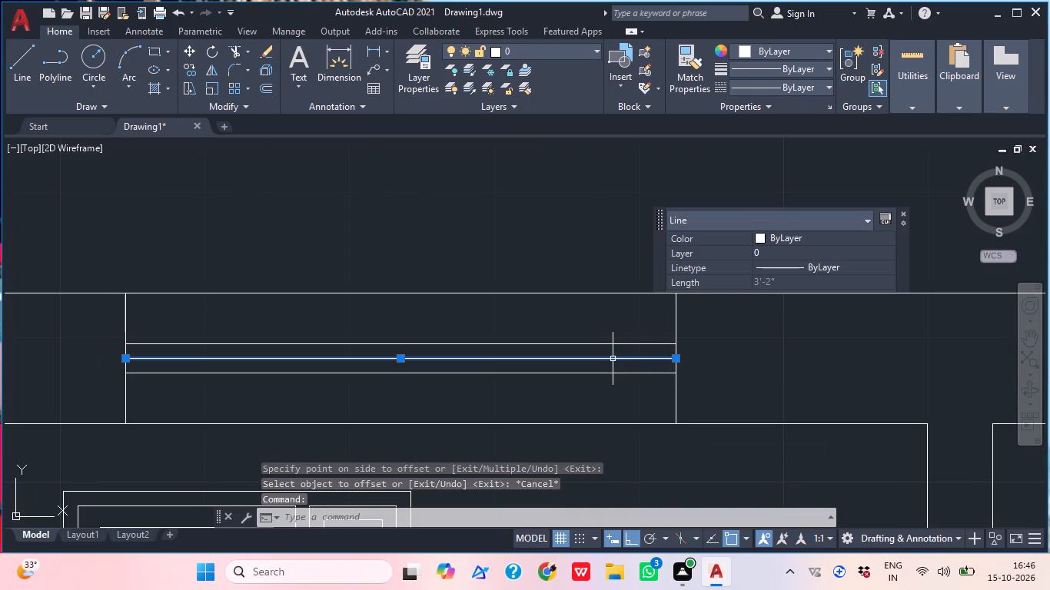
pyautogui.press('Delete')
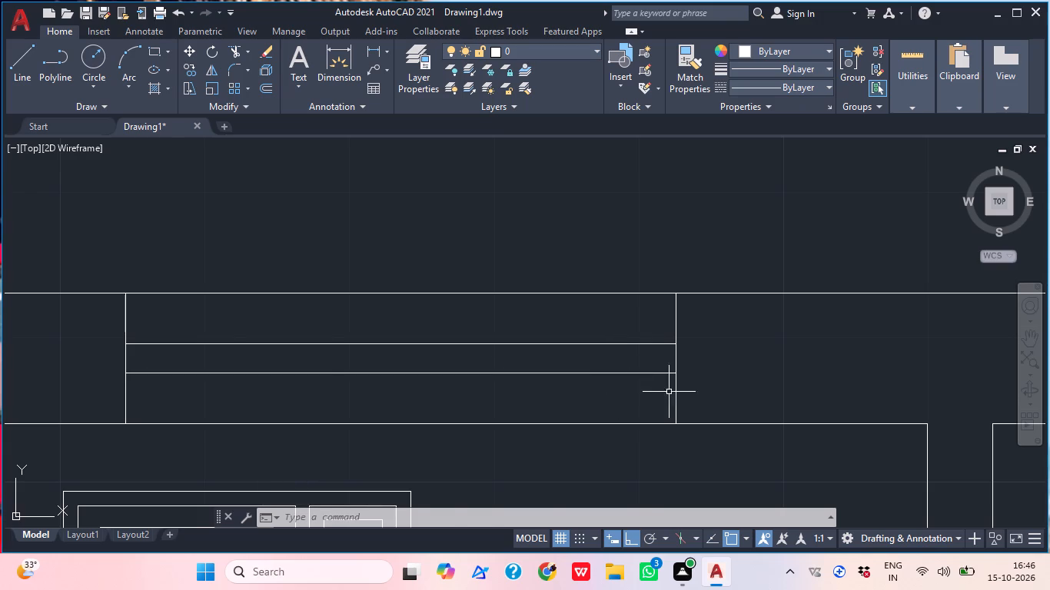
# Examine the kitchen window and the wall running north of the adjoining bathrooms.
pyautogui.scroll(-2, 673, 395)
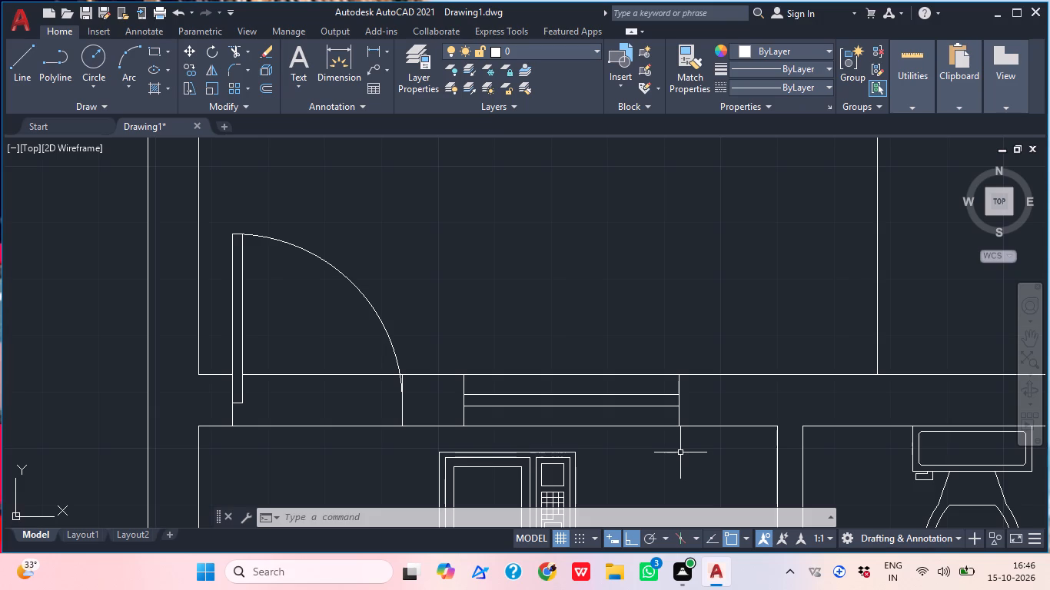
pyautogui.scroll(-1, 682, 439)
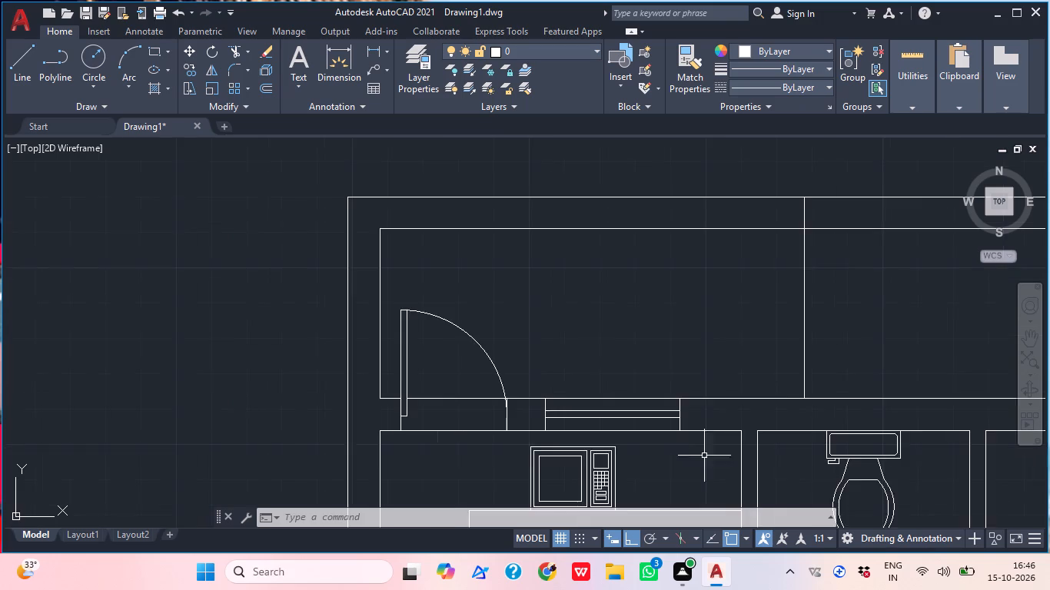
pyautogui.moveTo(715, 472); pyautogui.dragTo(714, 491, button='middle')
pyautogui.moveTo(686, 478); pyautogui.dragTo(661, 463, button='middle')
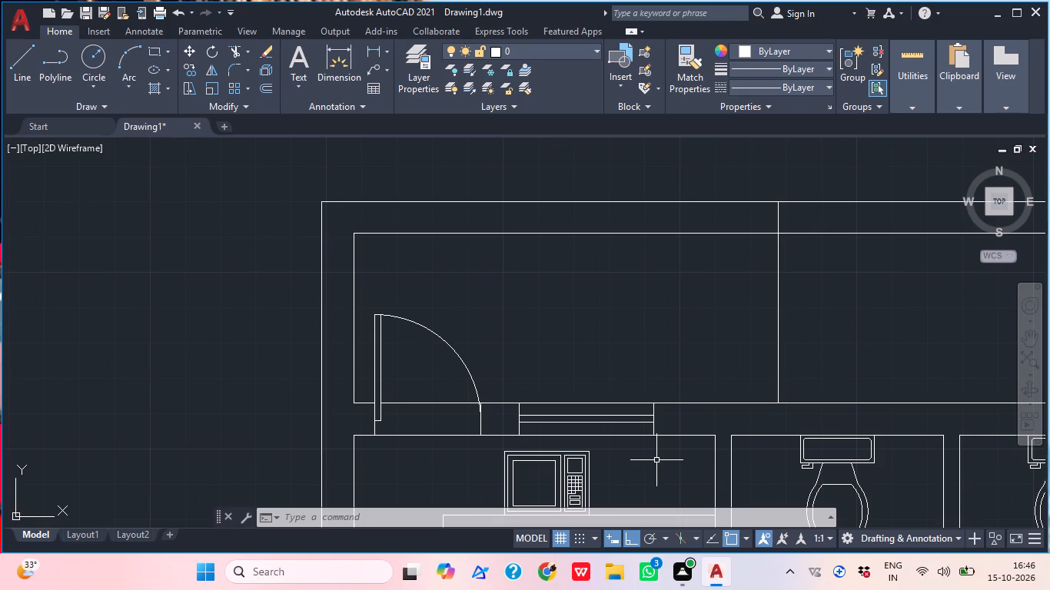
pyautogui.scroll(-1, 634, 397)
pyautogui.moveTo(634, 397); pyautogui.dragTo(493, 385, button='middle')
pyautogui.scroll(1, 610, 440)
pyautogui.moveTo(636, 427); pyautogui.dragTo(565, 458, button='middle')
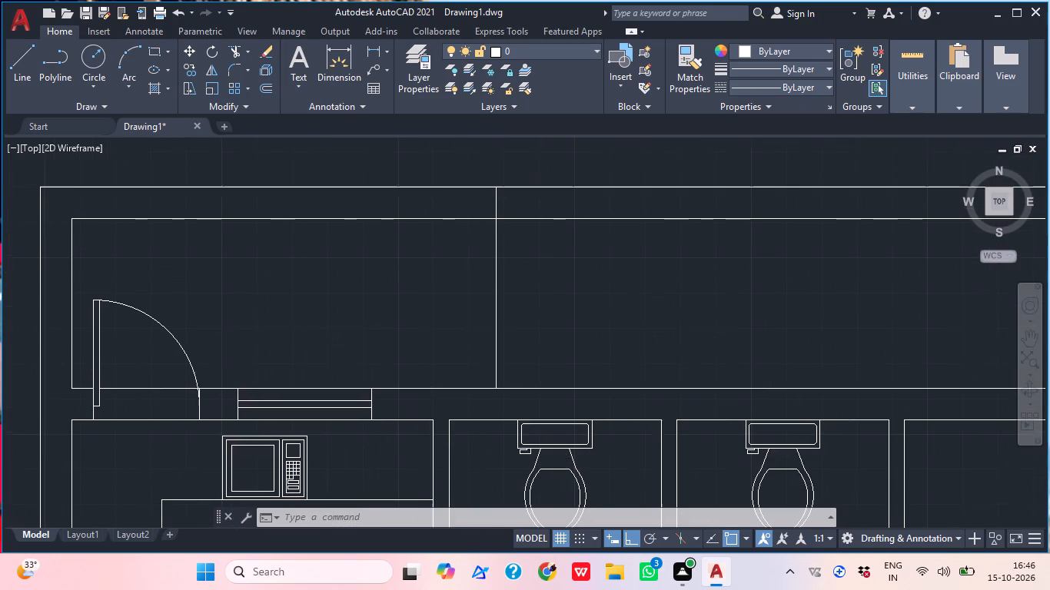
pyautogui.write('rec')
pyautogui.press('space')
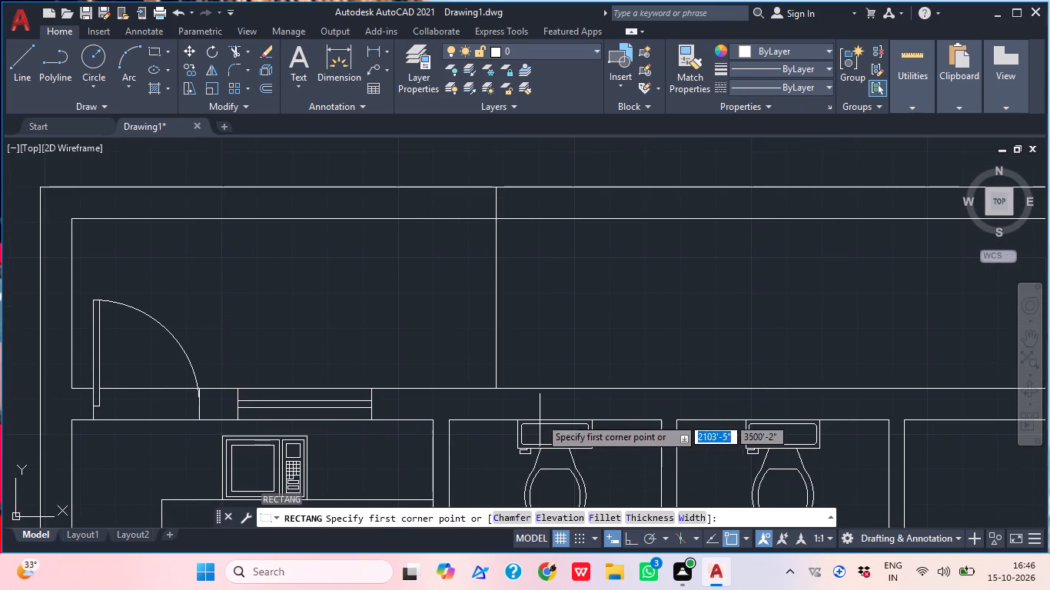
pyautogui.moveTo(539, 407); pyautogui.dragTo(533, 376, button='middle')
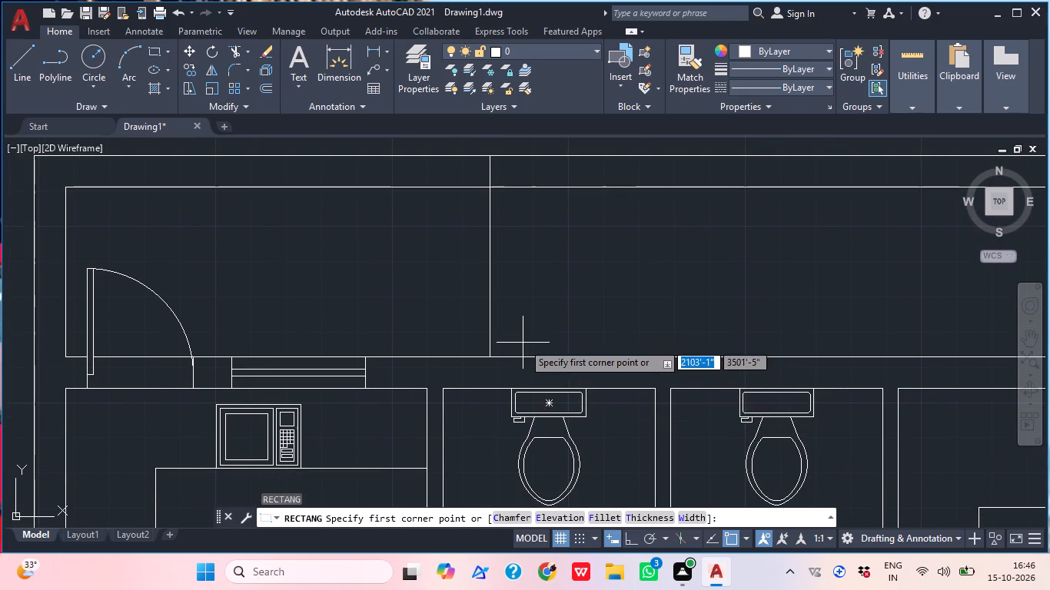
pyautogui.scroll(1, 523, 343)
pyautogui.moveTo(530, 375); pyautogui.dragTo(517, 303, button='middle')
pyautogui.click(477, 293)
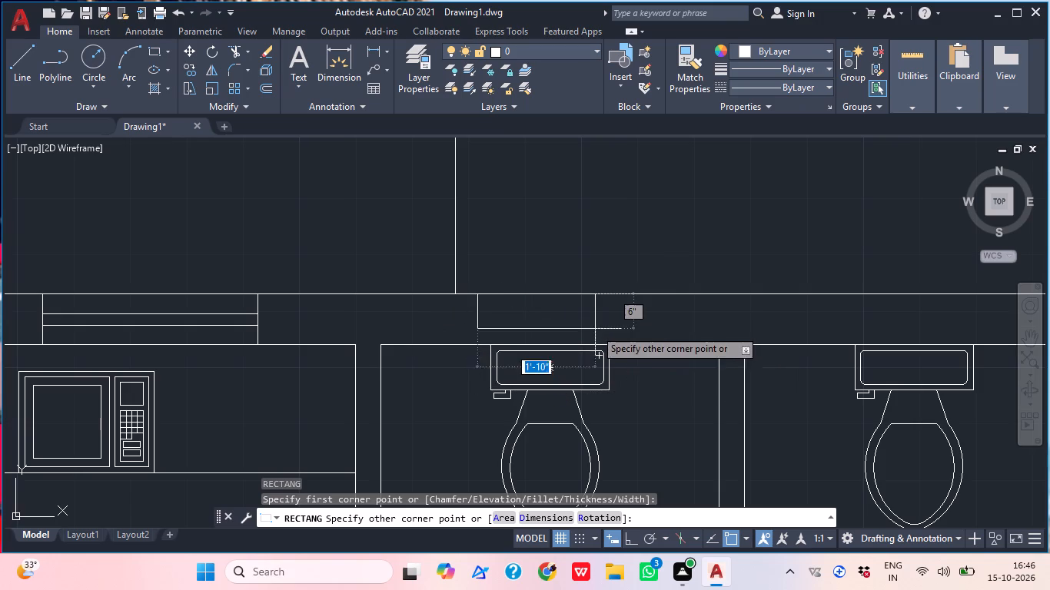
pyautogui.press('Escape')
# Draw two window jamb lines about 2'-1" apart across the north wall behind the western bathroom's toilet.
pyautogui.press('l')
pyautogui.press('space')
pyautogui.scroll(1, 507, 285)
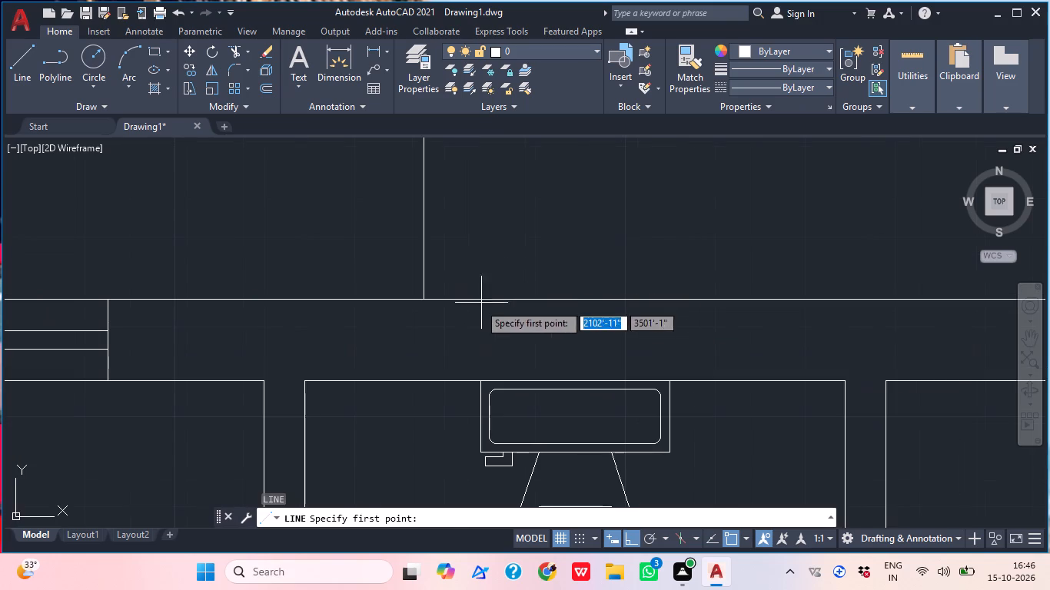
pyautogui.click(456, 300)
pyautogui.click(458, 382)
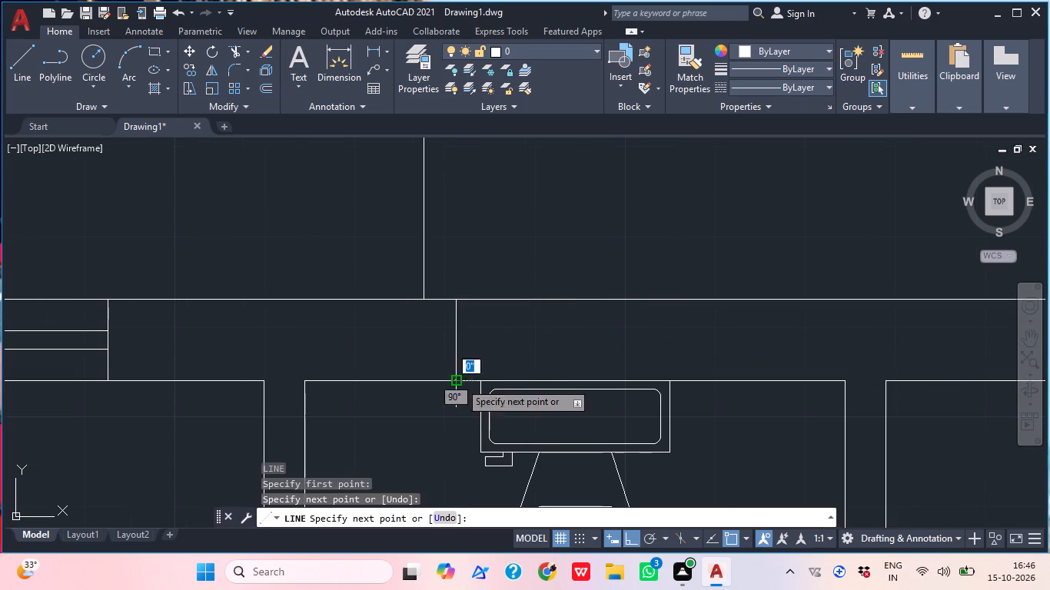
pyautogui.press('Escape')
pyautogui.moveTo(585, 389); pyautogui.dragTo(530, 406, button='middle')
pyautogui.write('l')
pyautogui.press('space')
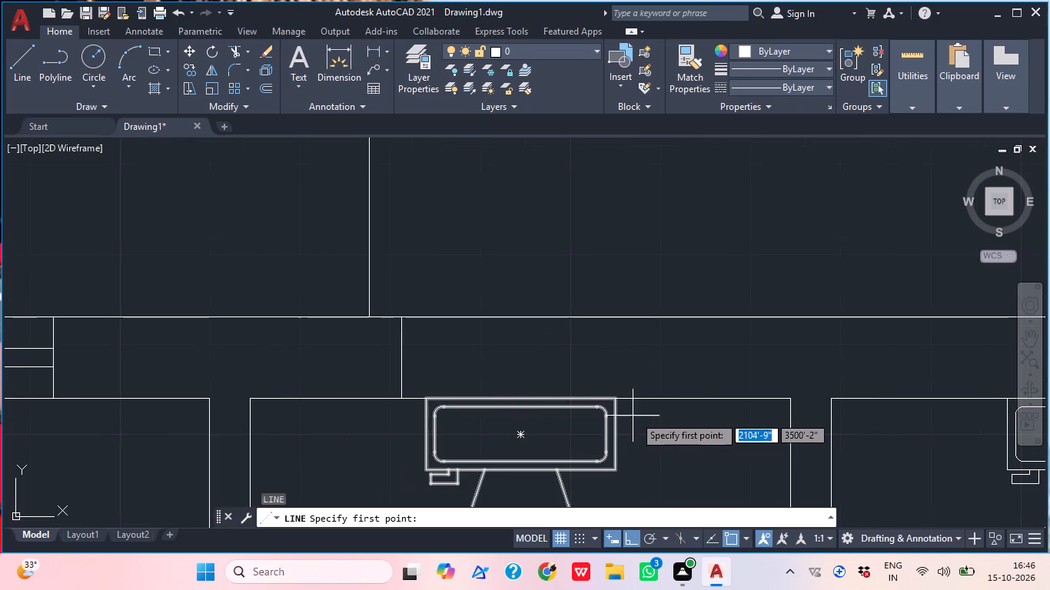
pyautogui.click(633, 402)
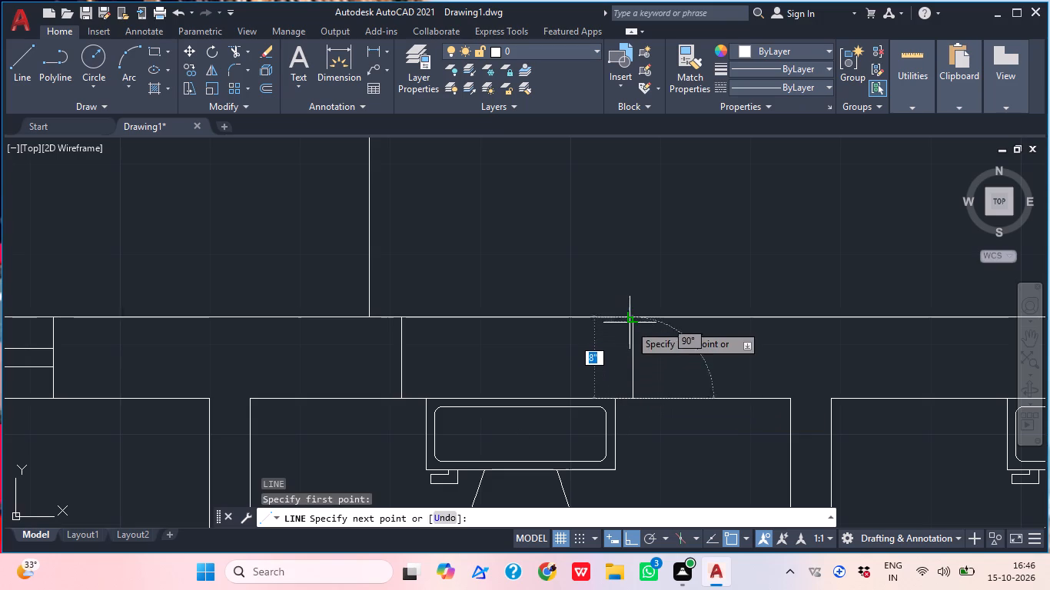
pyautogui.click(632, 324)
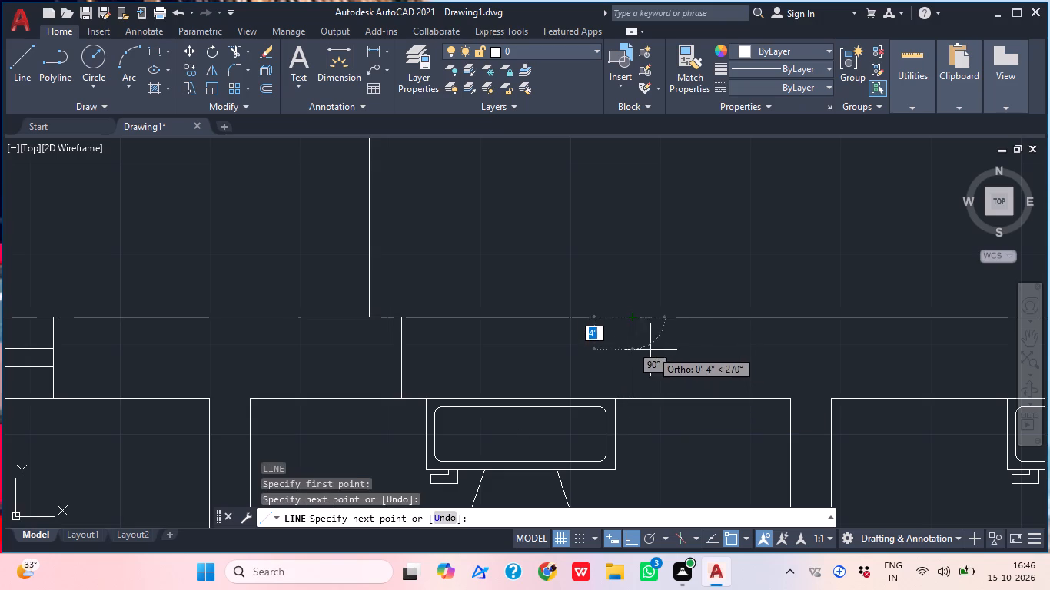
pyautogui.press('Escape')
# Draw a centre line about 2'-1" long between the midpoints of the western bathroom window's two jambs.
pyautogui.write('l')
pyautogui.press('space')
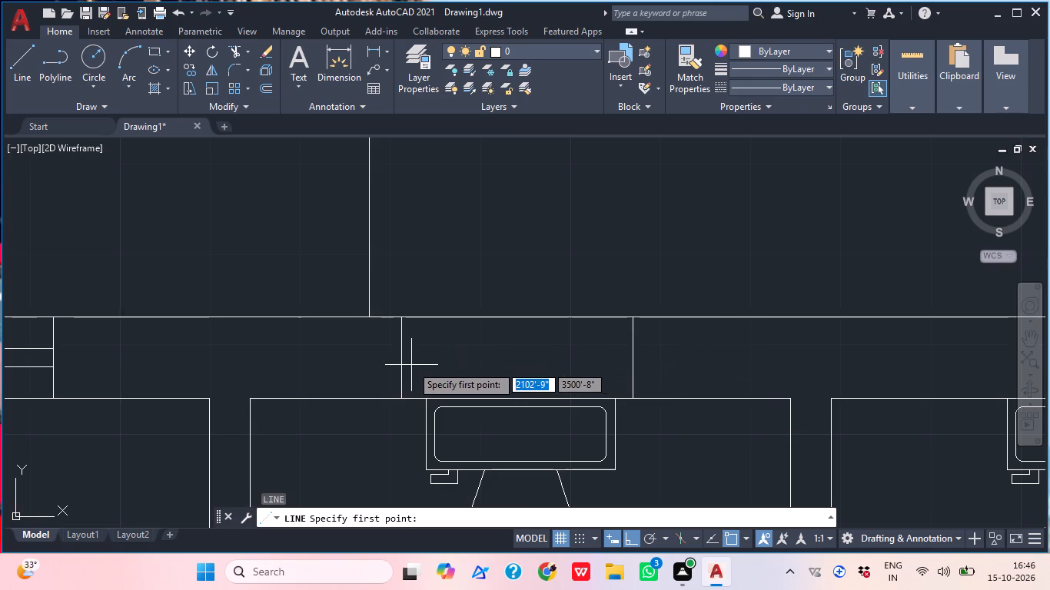
pyautogui.click(403, 355)
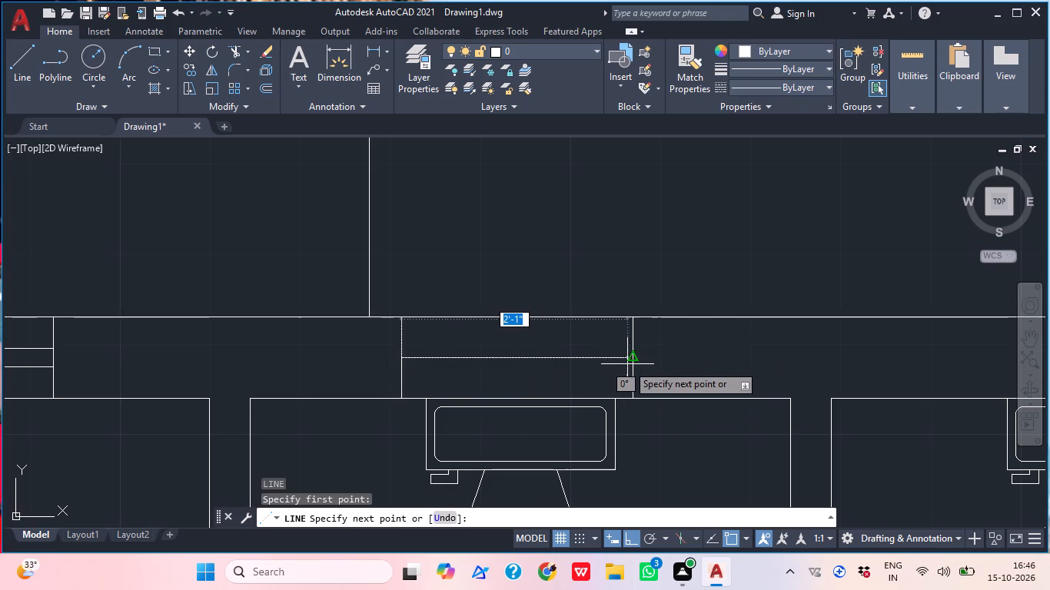
pyautogui.click(635, 360)
pyautogui.moveTo(630, 346); pyautogui.dragTo(651, 366, button='middle')
pyautogui.press('Escape')
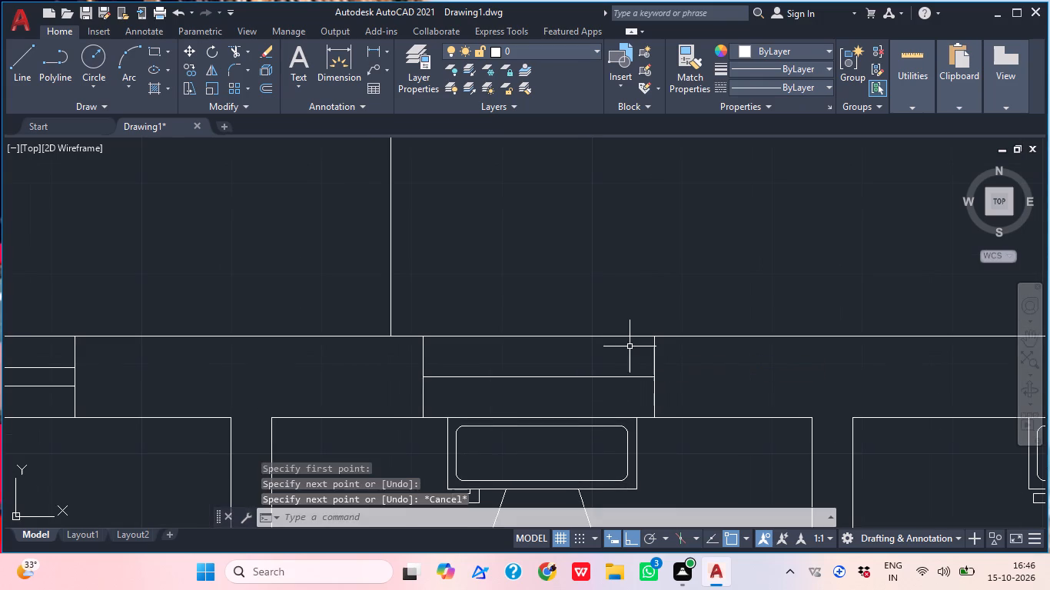
# Offset the western bathroom window's centre line 1" to both sides and remove the original centre line.
pyautogui.write('o')
pyautogui.press('space')
pyautogui.press('space')
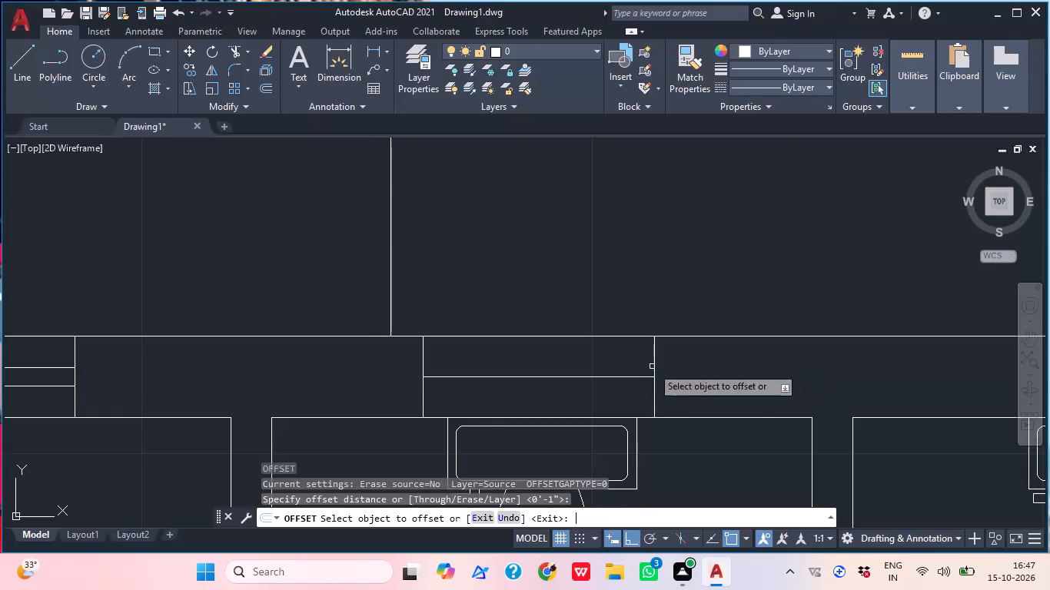
pyautogui.click(601, 378)
pyautogui.click(601, 355)
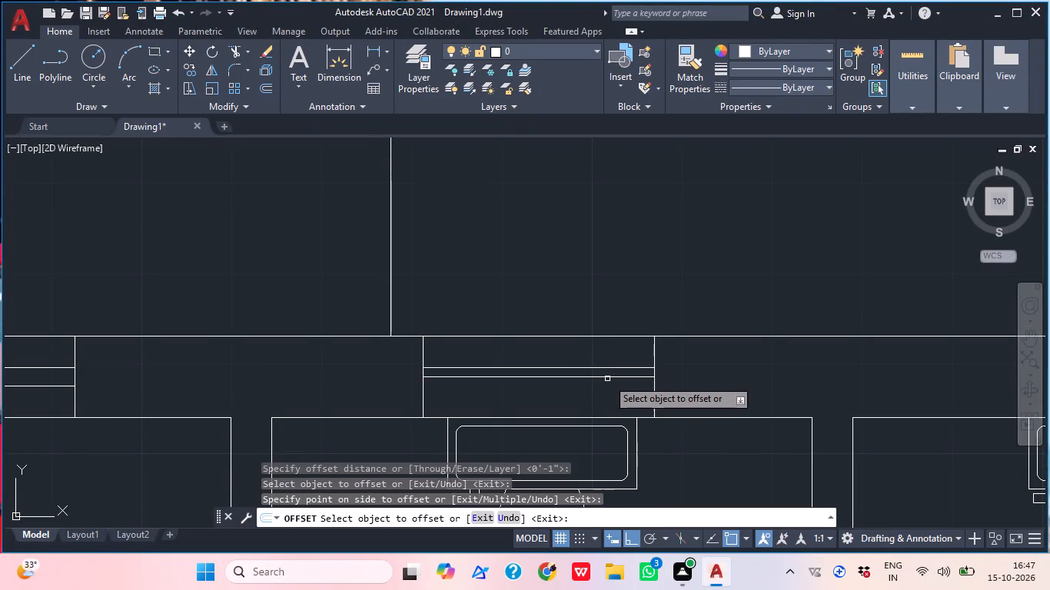
pyautogui.click(607, 379)
pyautogui.click(607, 391)
pyautogui.press('Escape')
pyautogui.write('tr')
pyautogui.press('space')
pyautogui.click(593, 375)
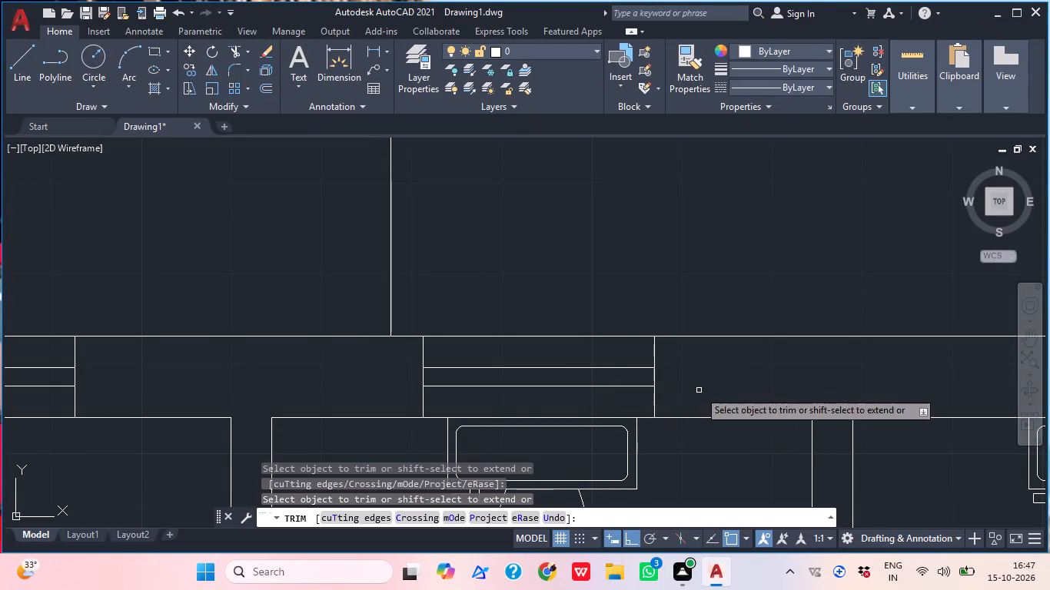
pyautogui.press('Escape')
pyautogui.press('Escape')
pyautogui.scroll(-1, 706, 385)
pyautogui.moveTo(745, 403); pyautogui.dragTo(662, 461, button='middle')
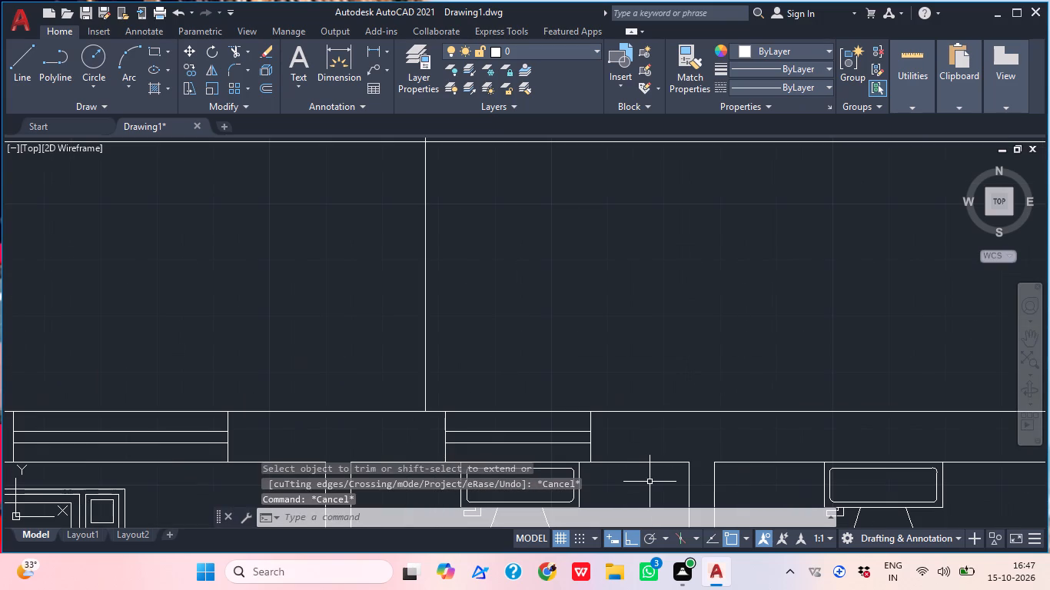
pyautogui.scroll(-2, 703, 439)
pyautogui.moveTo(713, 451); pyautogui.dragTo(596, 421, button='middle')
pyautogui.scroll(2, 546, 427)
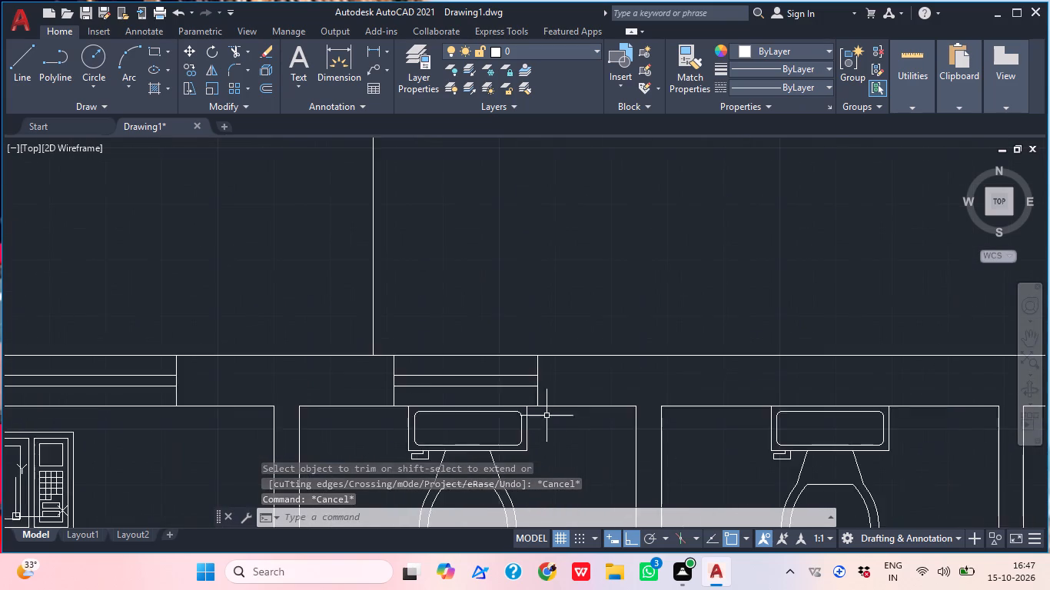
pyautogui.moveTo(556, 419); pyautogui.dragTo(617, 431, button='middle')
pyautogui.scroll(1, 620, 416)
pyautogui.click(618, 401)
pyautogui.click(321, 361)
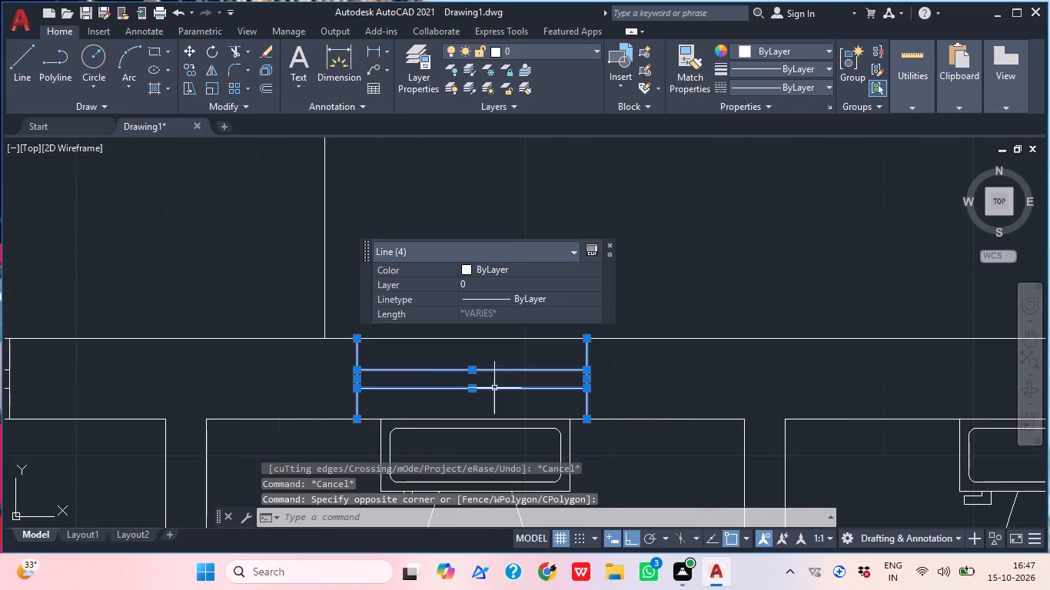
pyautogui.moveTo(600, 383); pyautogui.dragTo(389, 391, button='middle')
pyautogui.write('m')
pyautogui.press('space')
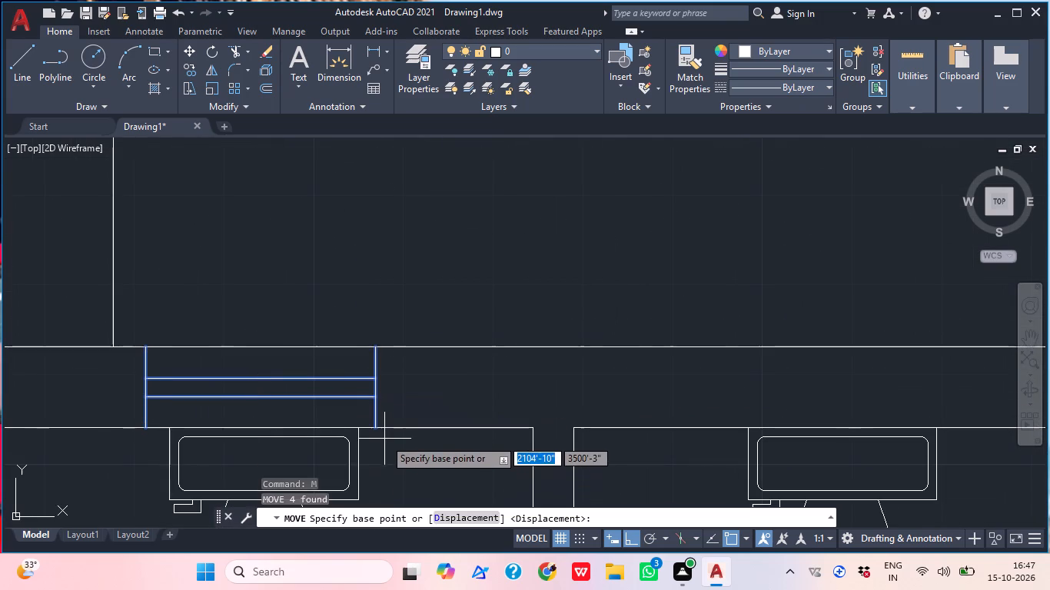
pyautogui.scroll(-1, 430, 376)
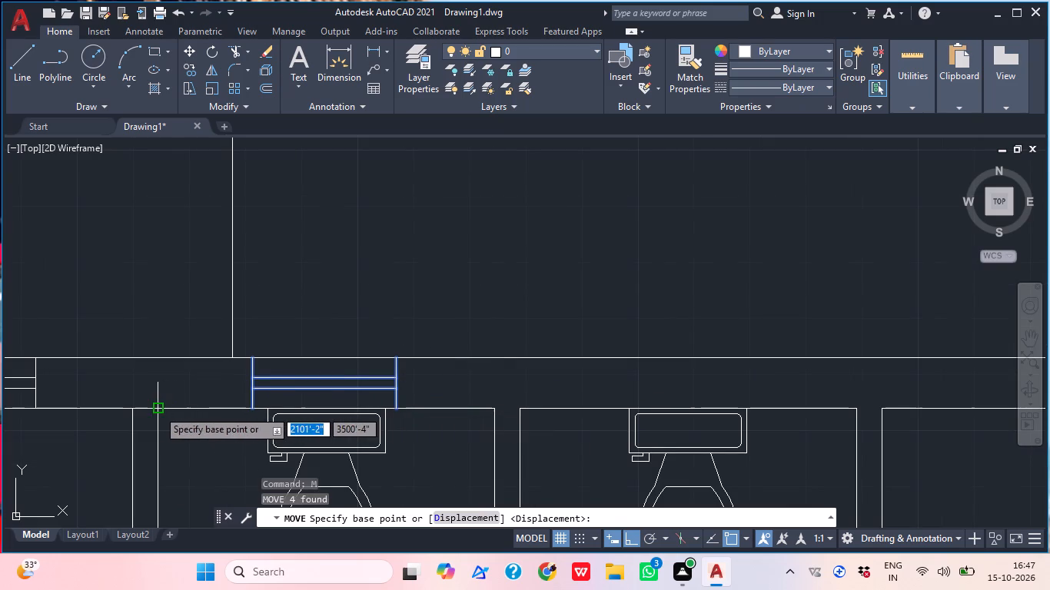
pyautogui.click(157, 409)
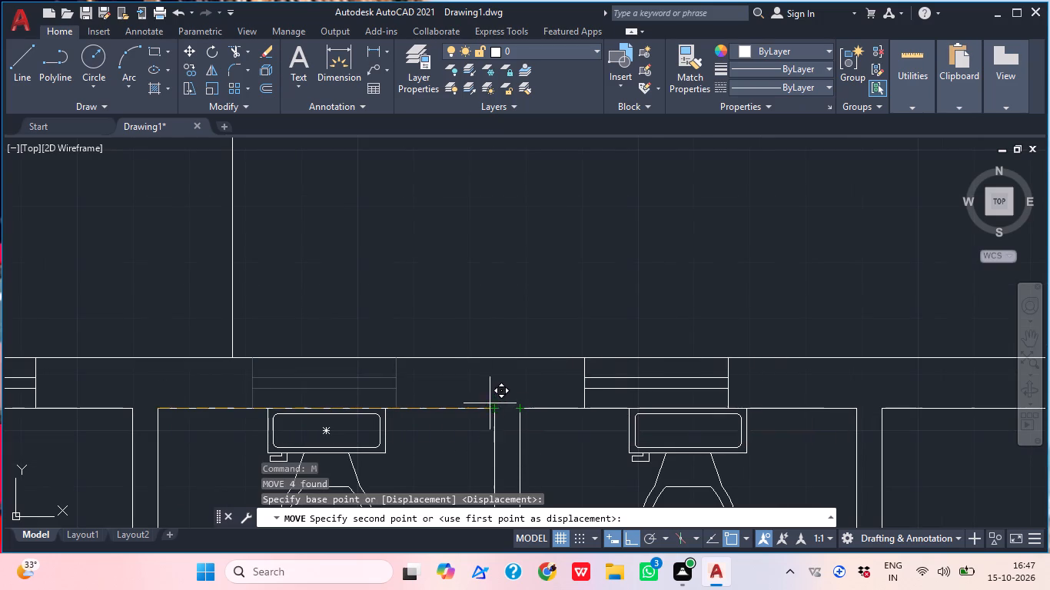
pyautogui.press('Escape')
# Copy the western bathroom's window about 5'-5" east to the same position behind the adjoining bathroom's toilet, using the room corners as reference.
pyautogui.moveTo(460, 381); pyautogui.dragTo(530, 386, button='middle')
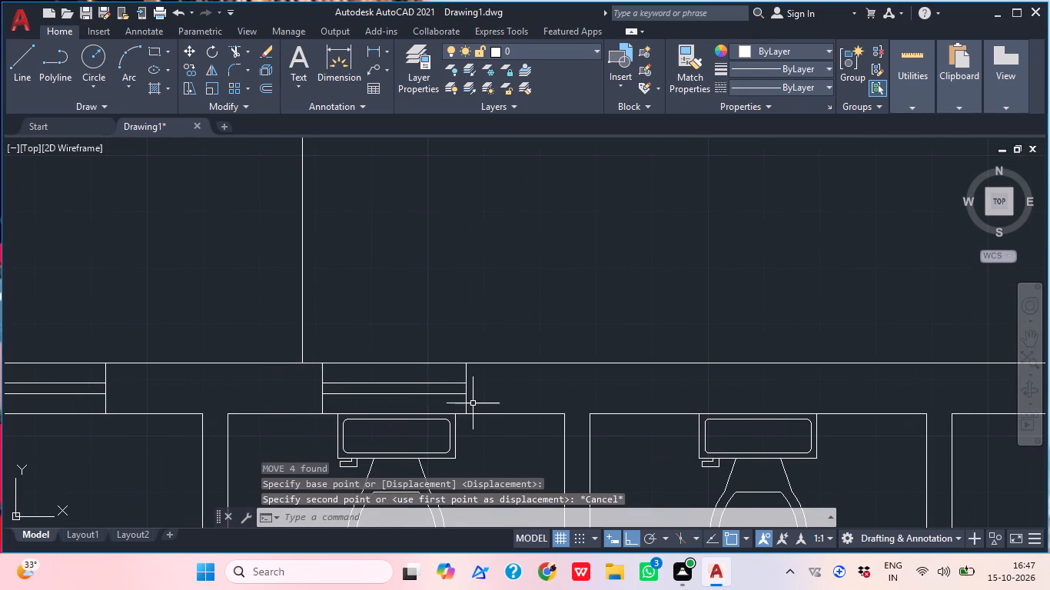
pyautogui.click(471, 403)
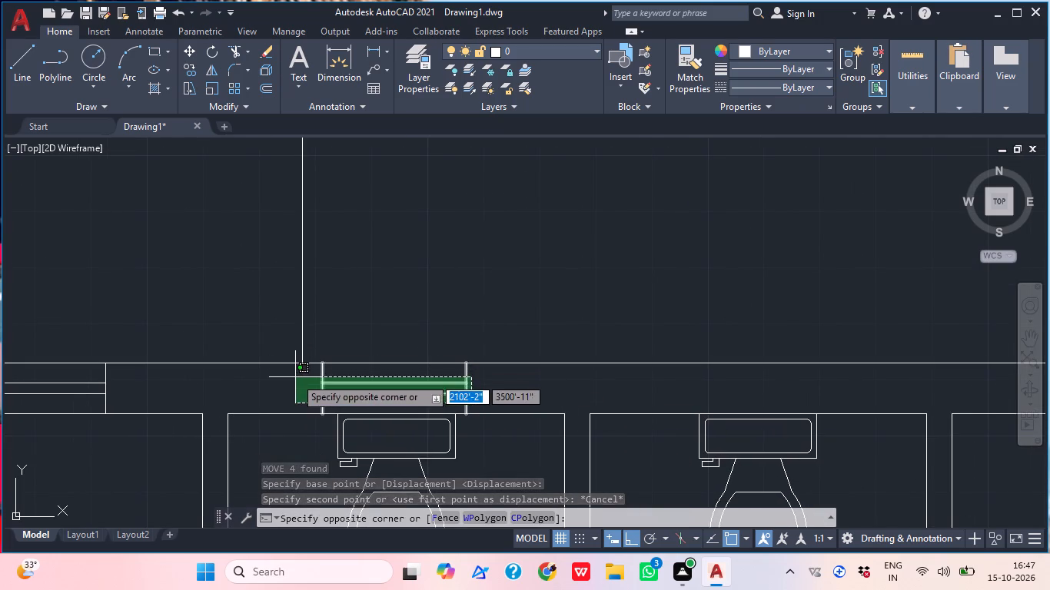
pyautogui.click(295, 377)
pyautogui.press('c')
pyautogui.press('o')
pyautogui.press('p')
pyautogui.press('space')
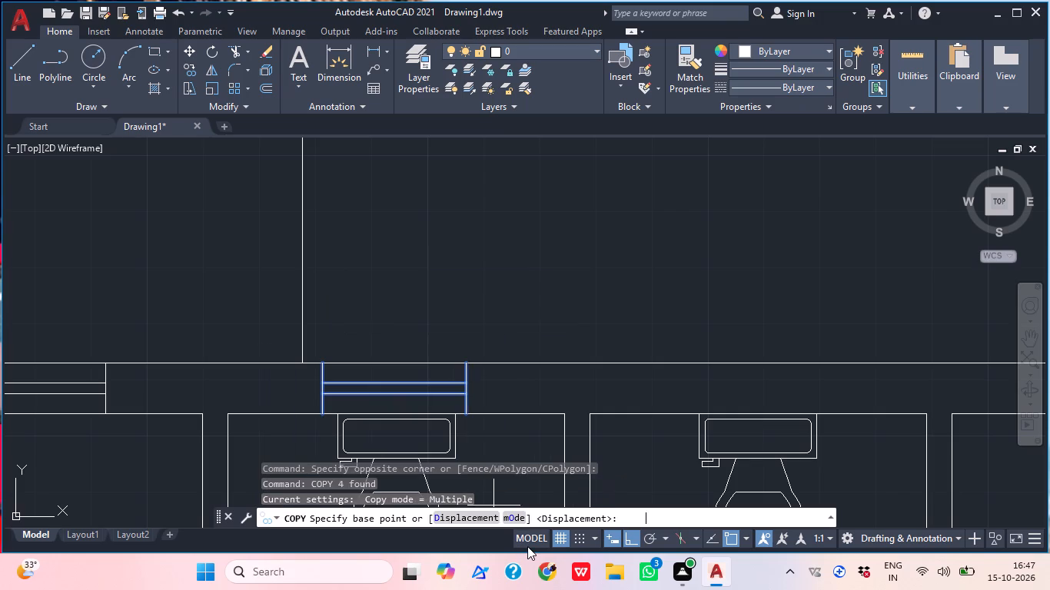
pyautogui.click(230, 414)
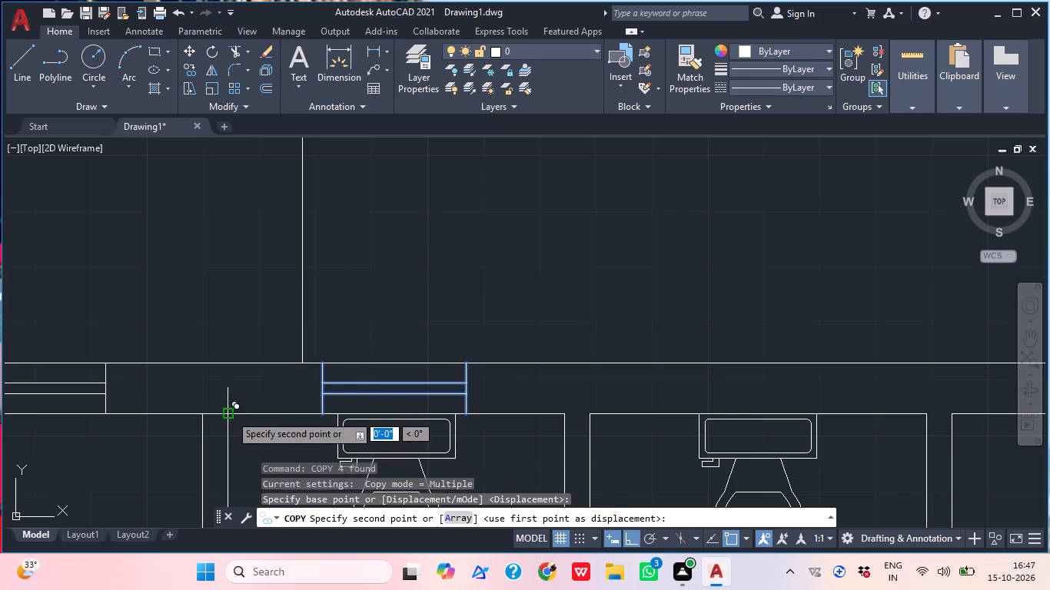
pyautogui.click(588, 409)
pyautogui.scroll(-1, 596, 419)
pyautogui.scroll(-1, 530, 426)
pyautogui.moveTo(542, 432); pyautogui.dragTo(428, 389, button='middle')
pyautogui.press('Escape')
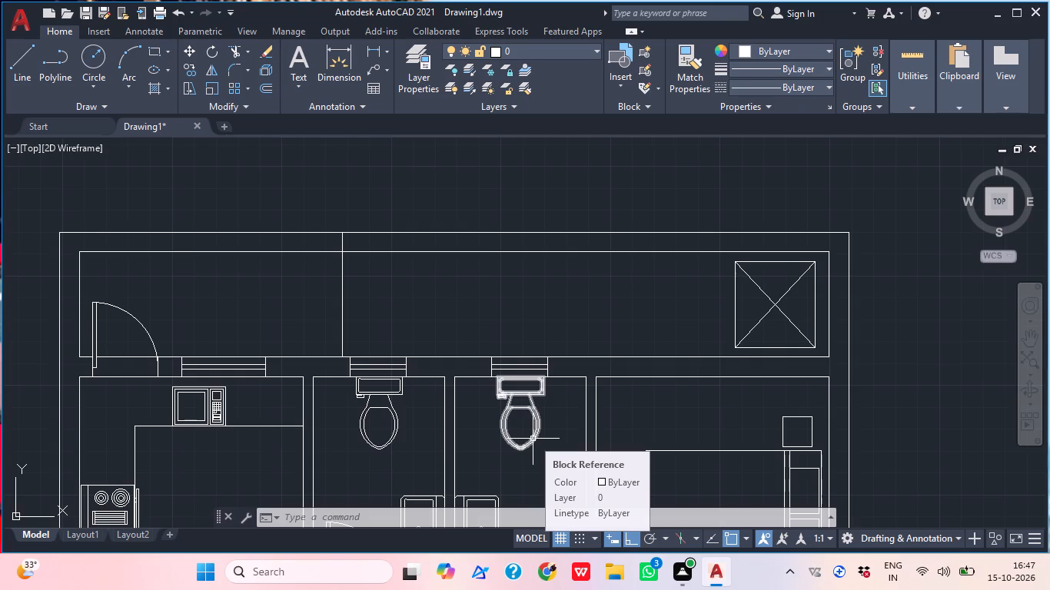
# Draw two window jamb lines about 3'-2" apart across the north wall of the bedroom east of the bathrooms.
pyautogui.moveTo(603, 442); pyautogui.dragTo(553, 444, button='middle')
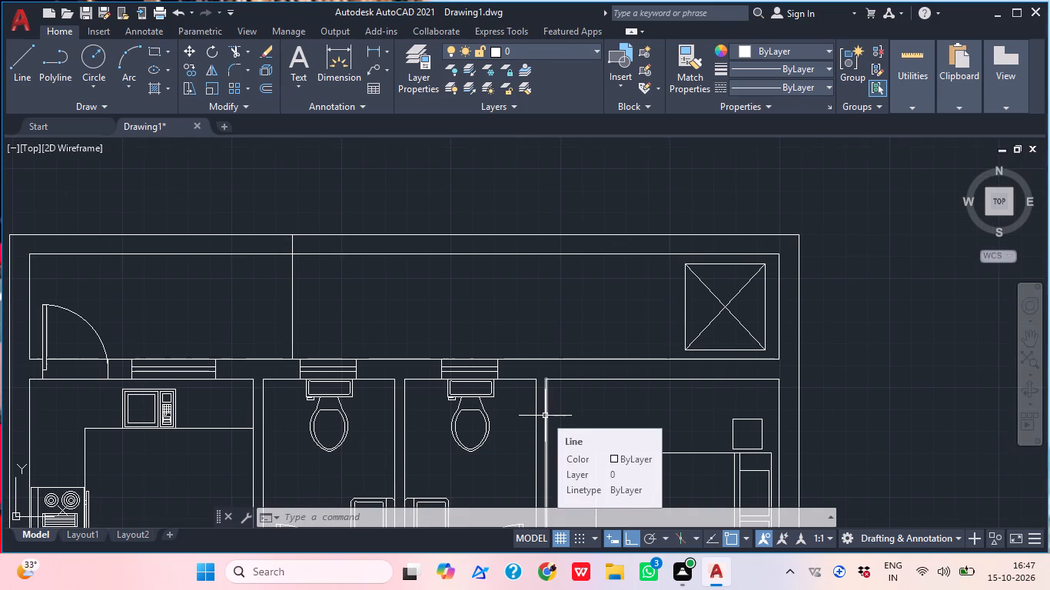
pyautogui.press('Escape')
pyautogui.moveTo(590, 418); pyautogui.dragTo(559, 422, button='middle')
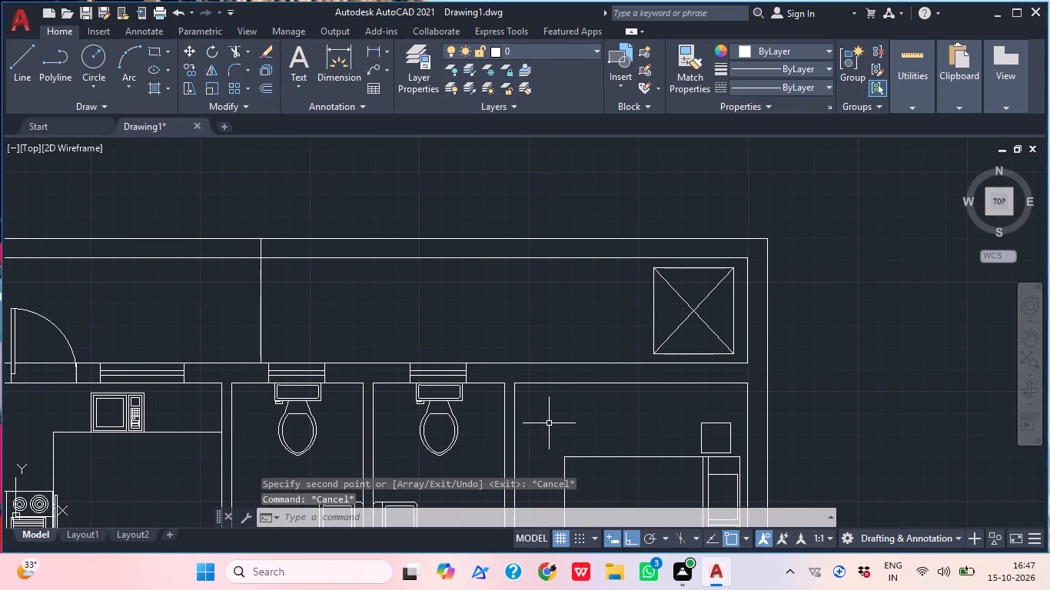
pyautogui.write('l')
pyautogui.press('space')
pyautogui.scroll(1, 570, 379)
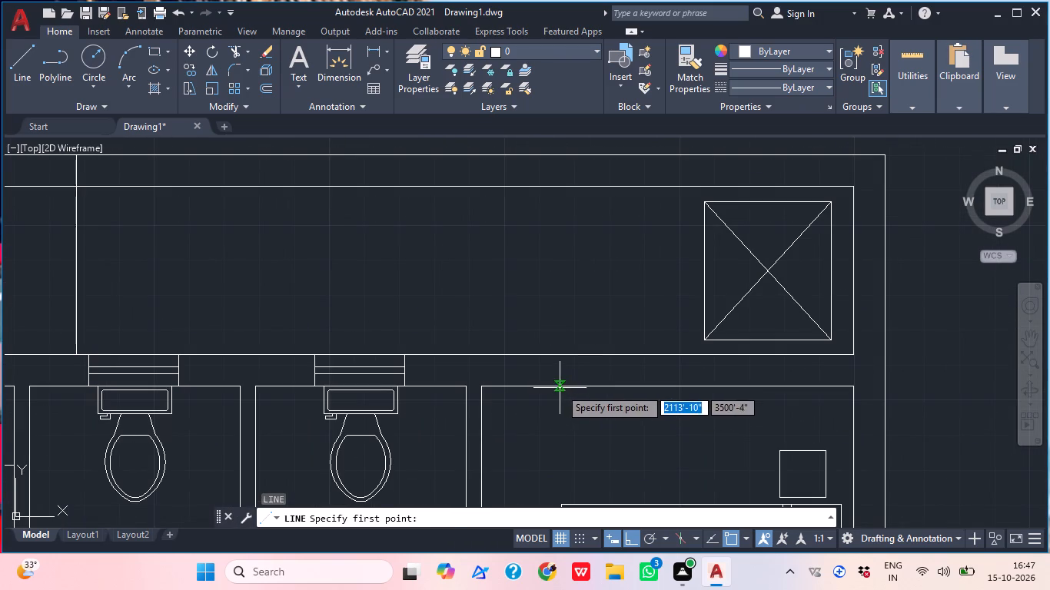
pyautogui.click(560, 388)
pyautogui.click(561, 353)
pyautogui.moveTo(640, 382); pyautogui.dragTo(567, 396, button='middle')
pyautogui.press('Escape')
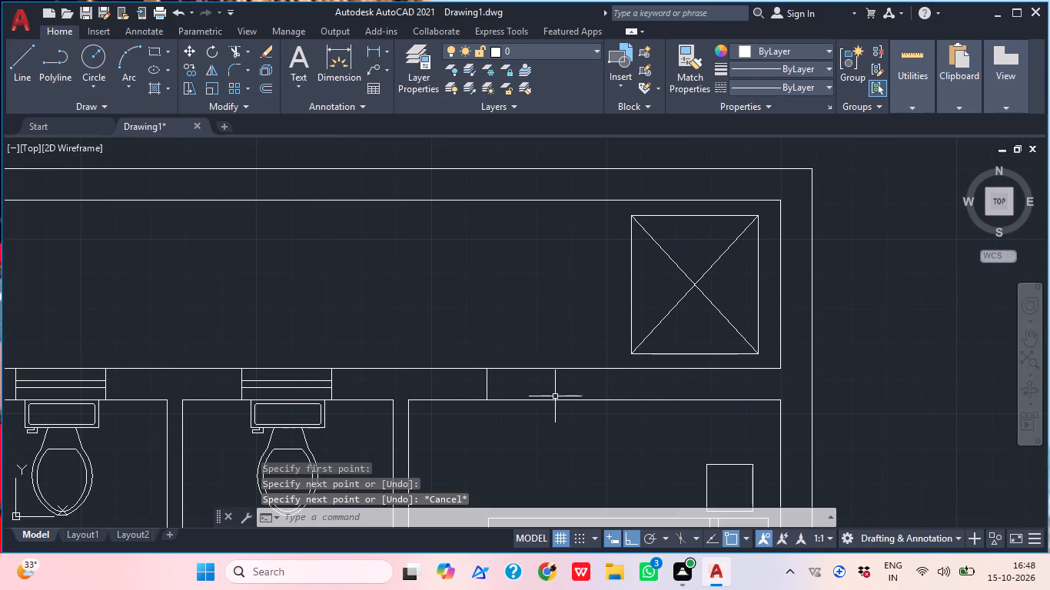
pyautogui.write('l')
pyautogui.press('space')
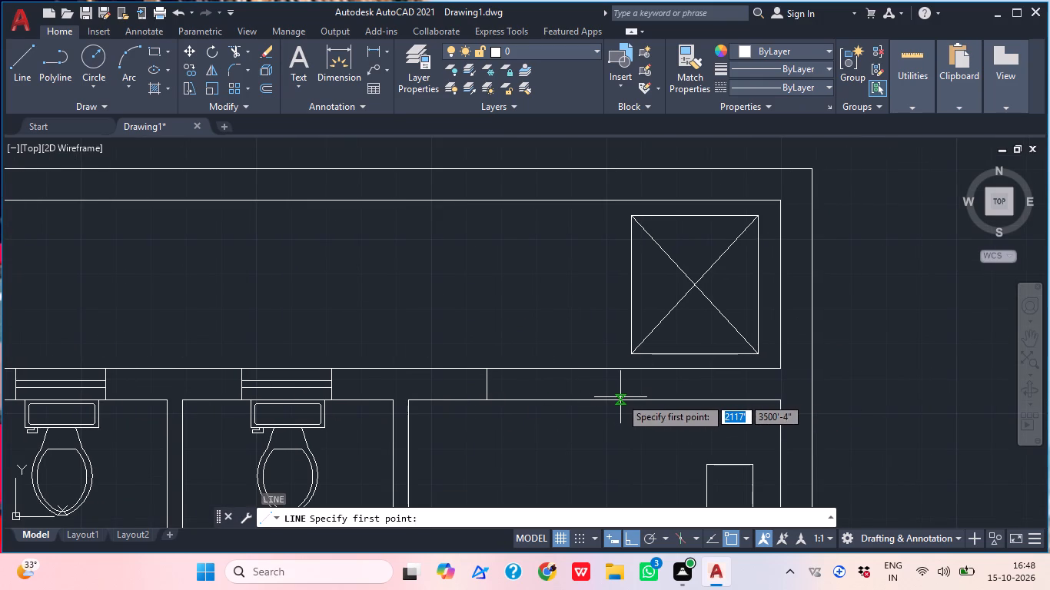
pyautogui.scroll(1, 620, 397)
pyautogui.click(618, 403)
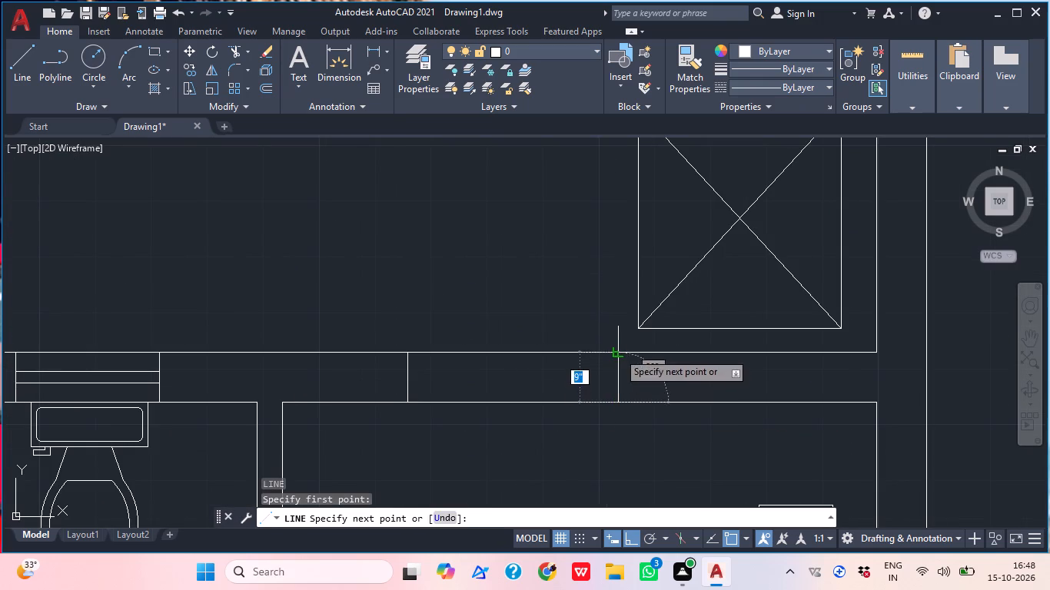
pyautogui.click(618, 352)
pyautogui.press('Escape')
# Draw a centre line about 3'-2" long between the midpoints of the bedroom window's two jambs.
pyautogui.write('l')
pyautogui.press('space')
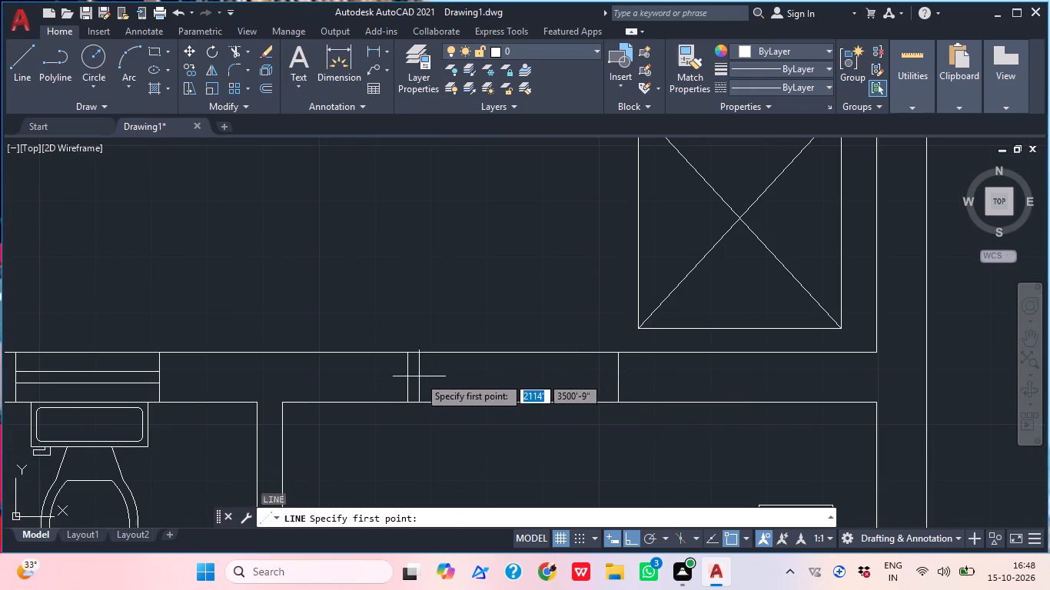
pyautogui.click(407, 375)
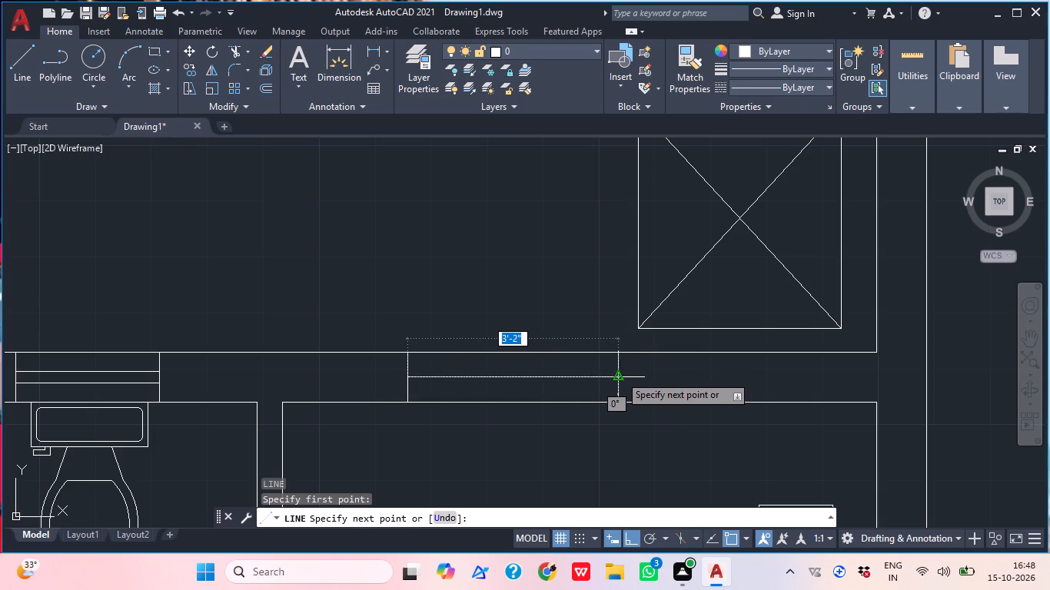
pyautogui.click(620, 375)
pyautogui.press('Escape')
# Offset the bedroom window's centre line 1" to both sides and delete the original centre line.
pyautogui.press('o')
pyautogui.press('space')
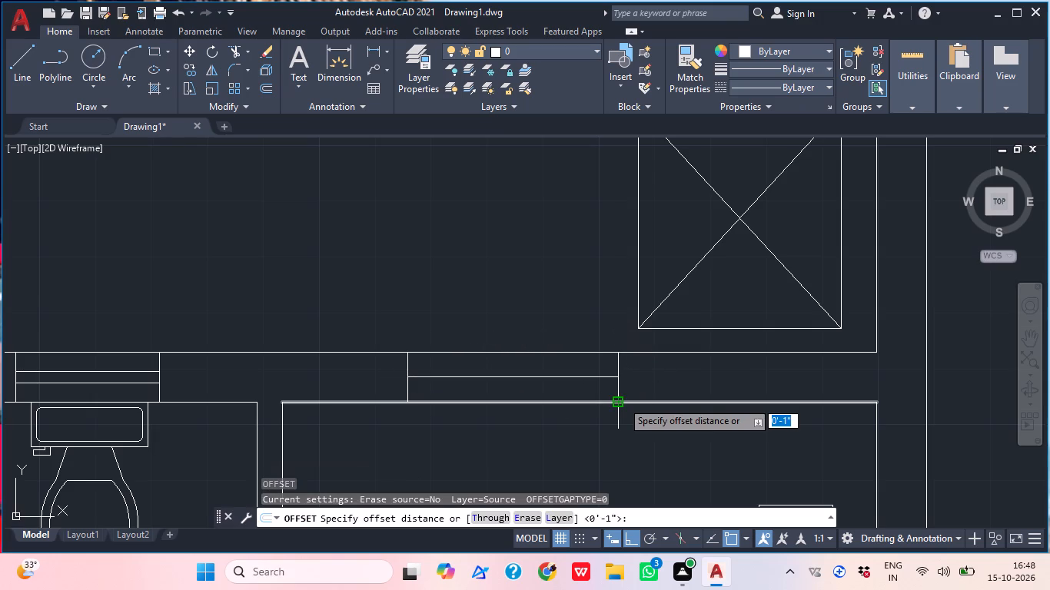
pyautogui.press('space')
pyautogui.scroll(1, 597, 382)
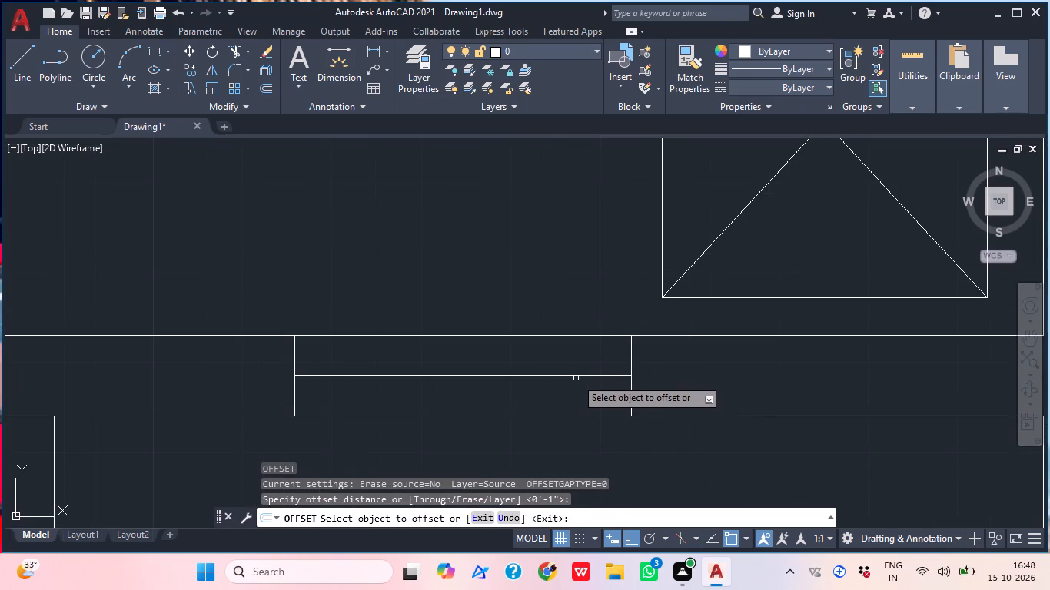
pyautogui.click(576, 378)
pyautogui.click(573, 365)
pyautogui.click(580, 376)
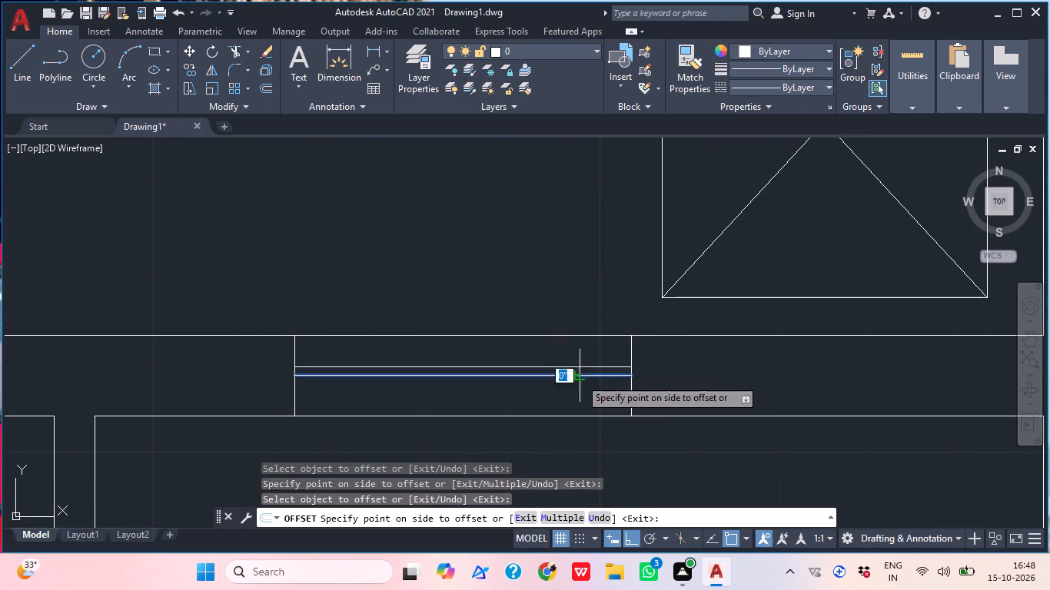
pyautogui.click(581, 393)
pyautogui.press('Escape')
pyautogui.click(590, 370)
pyautogui.click(590, 376)
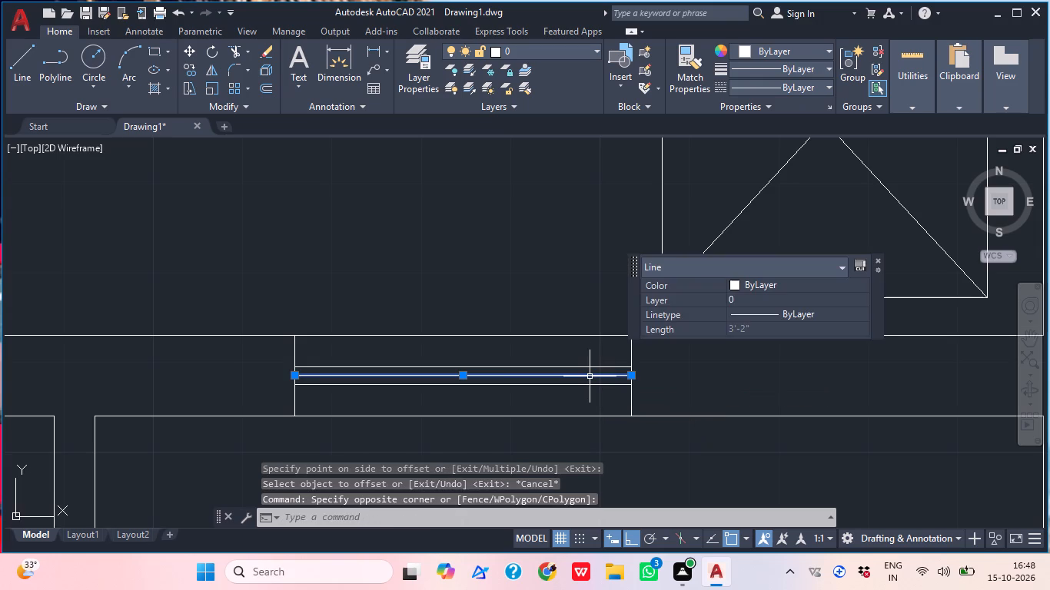
pyautogui.press('Delete')
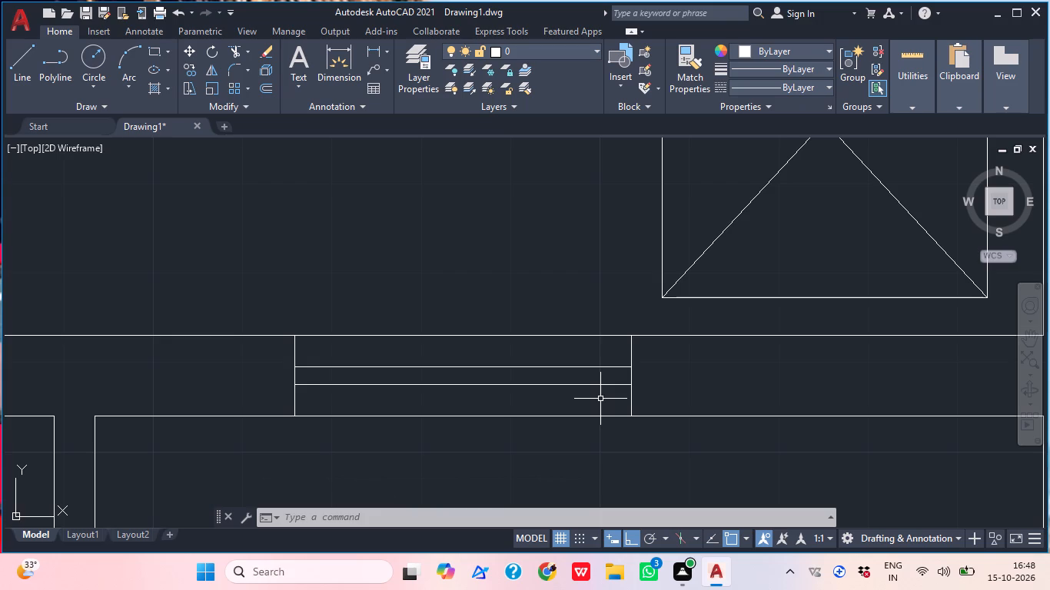
# Draw two window jamb lines about 4'-6" apart across the northern bedroom's east wall, behind the bed.
pyautogui.scroll(-1, 593, 366)
pyautogui.moveTo(676, 396); pyautogui.dragTo(730, 392, button='middle')
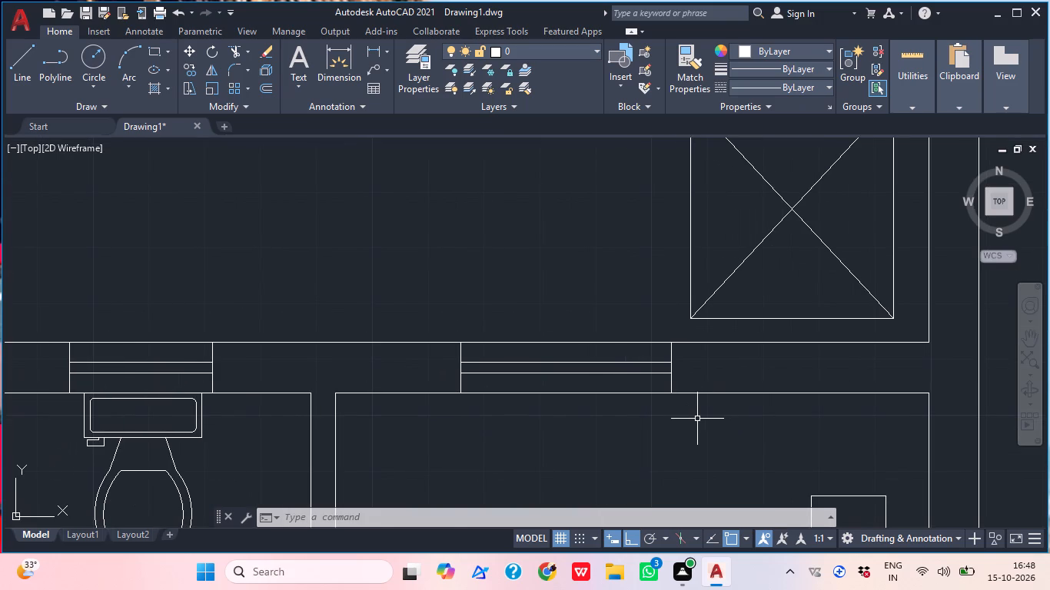
pyautogui.scroll(-1, 694, 415)
pyautogui.moveTo(697, 436); pyautogui.dragTo(682, 350, button='middle')
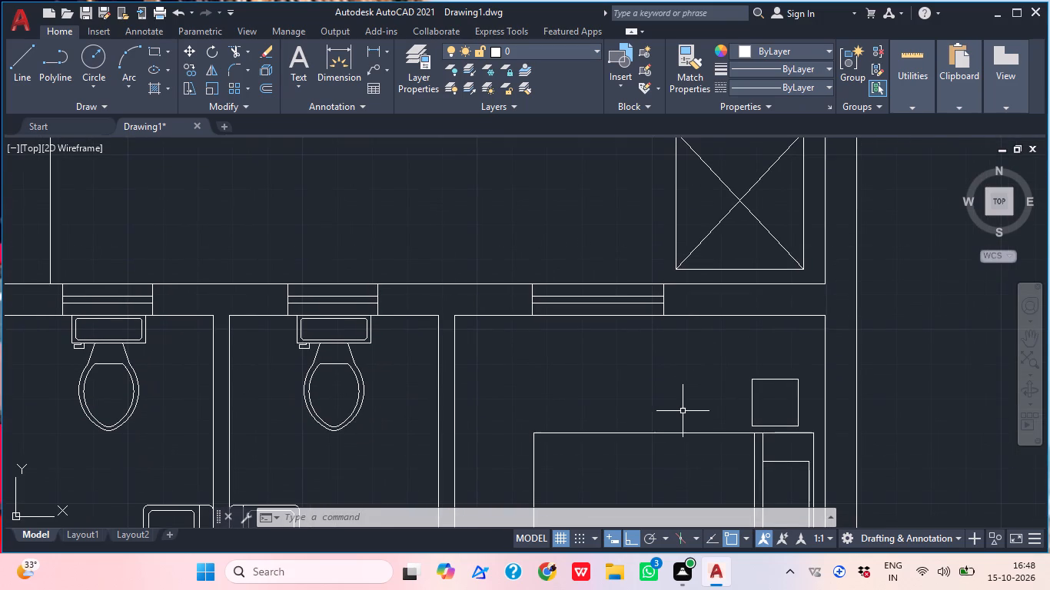
pyautogui.scroll(-1, 680, 410)
pyautogui.moveTo(782, 458); pyautogui.dragTo(649, 335, button='middle')
pyautogui.scroll(1, 632, 384)
pyautogui.moveTo(680, 453); pyautogui.dragTo(623, 474, button='middle')
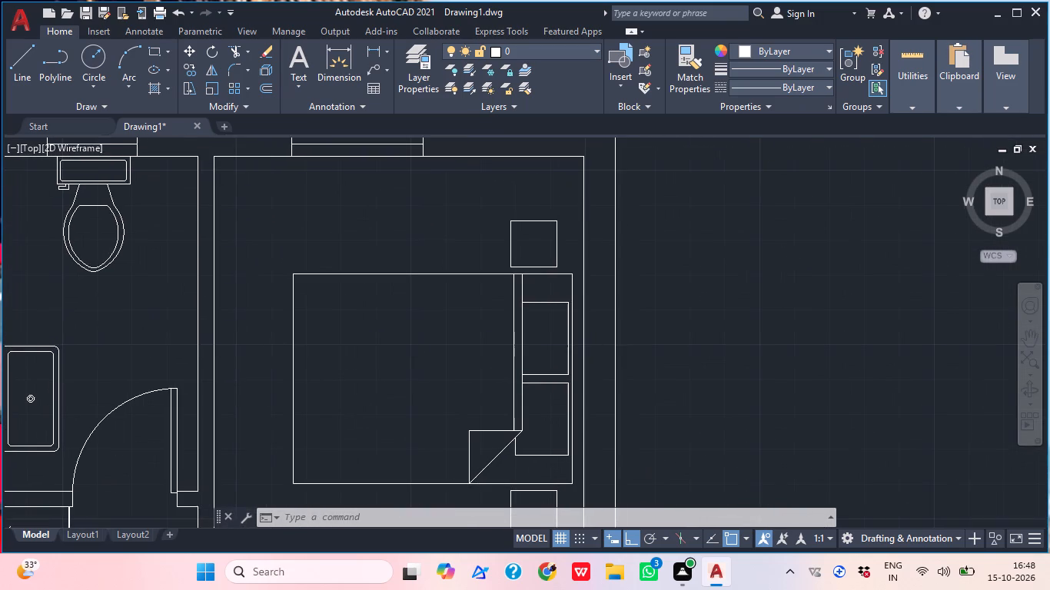
pyautogui.write('l')
pyautogui.press('space')
pyautogui.moveTo(631, 415); pyautogui.dragTo(630, 416, button='middle')
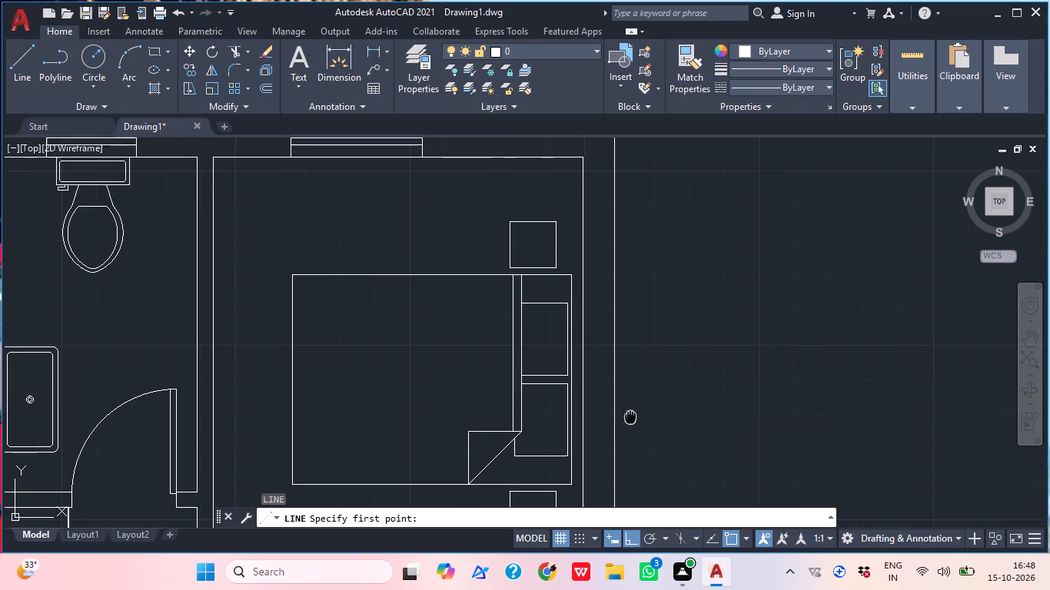
pyautogui.moveTo(630, 416); pyautogui.dragTo(618, 374, button='middle')
pyautogui.scroll(1, 593, 389)
pyautogui.click(559, 219)
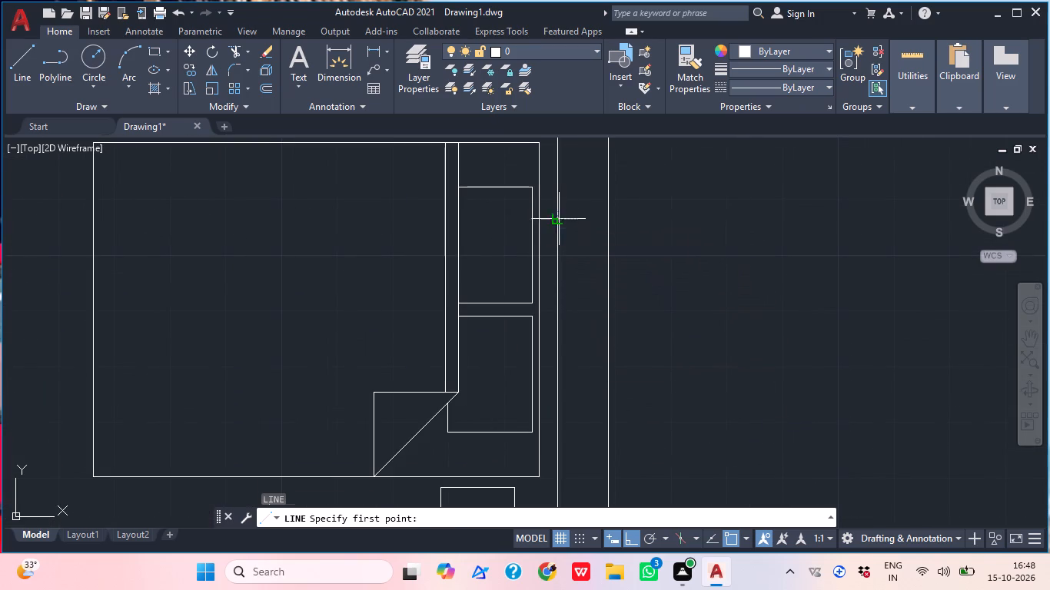
pyautogui.click(607, 217)
pyautogui.moveTo(649, 280); pyautogui.dragTo(628, 224, button='middle')
pyautogui.press('Escape')
pyautogui.scroll(-1, 622, 253)
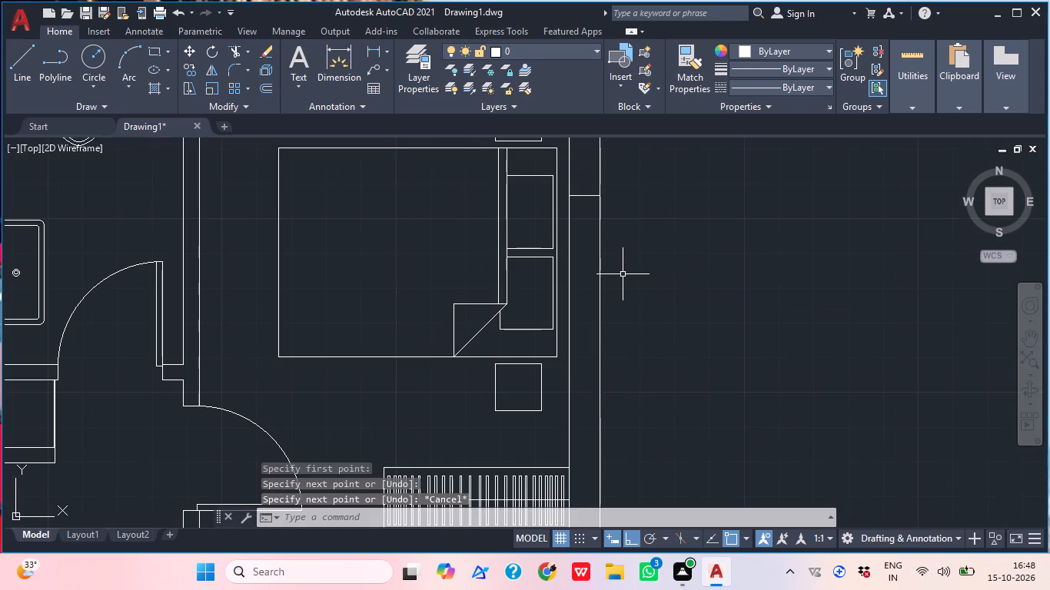
pyautogui.write('l')
pyautogui.press('space')
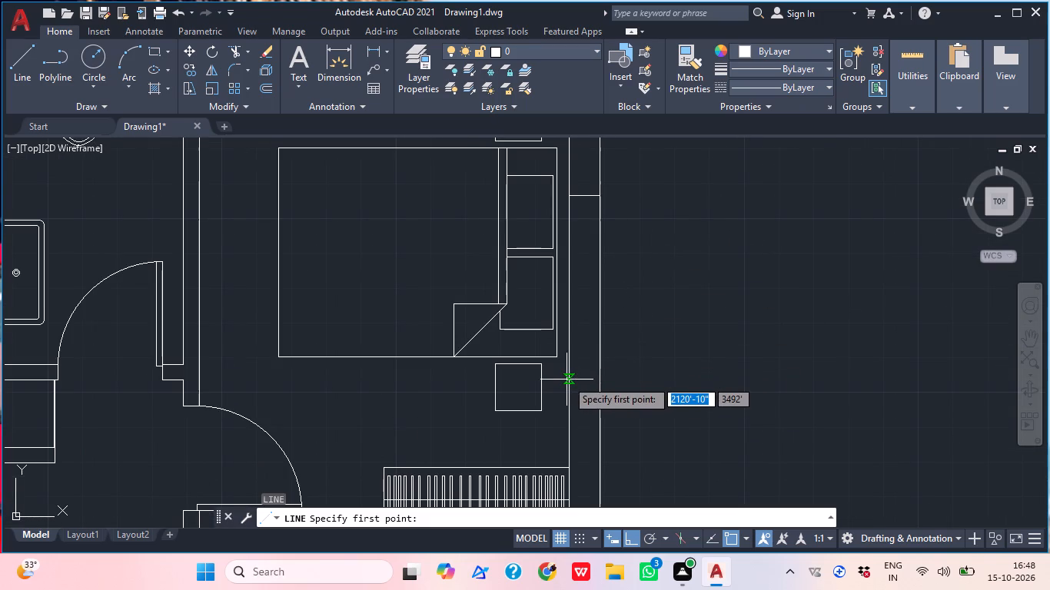
pyautogui.click(567, 383)
pyautogui.click(601, 387)
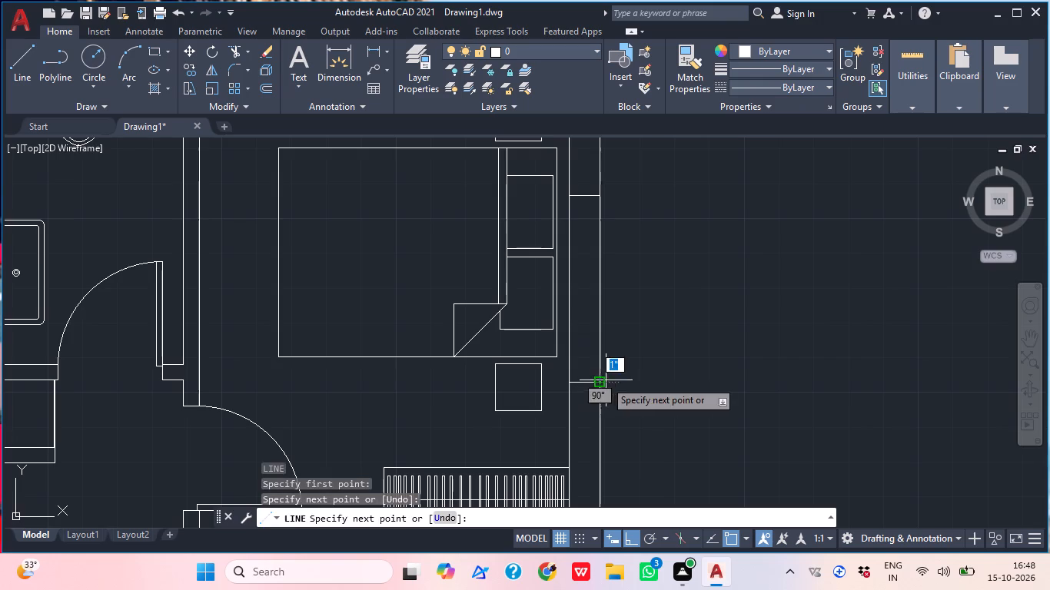
pyautogui.press('Escape')
# Draw a centre line about 4'-6" long between the midpoints of the northern bedroom's east window jambs.
pyautogui.moveTo(653, 376); pyautogui.dragTo(643, 430, button='middle')
pyautogui.scroll(-1, 642, 432)
pyautogui.press('l')
pyautogui.press('space')
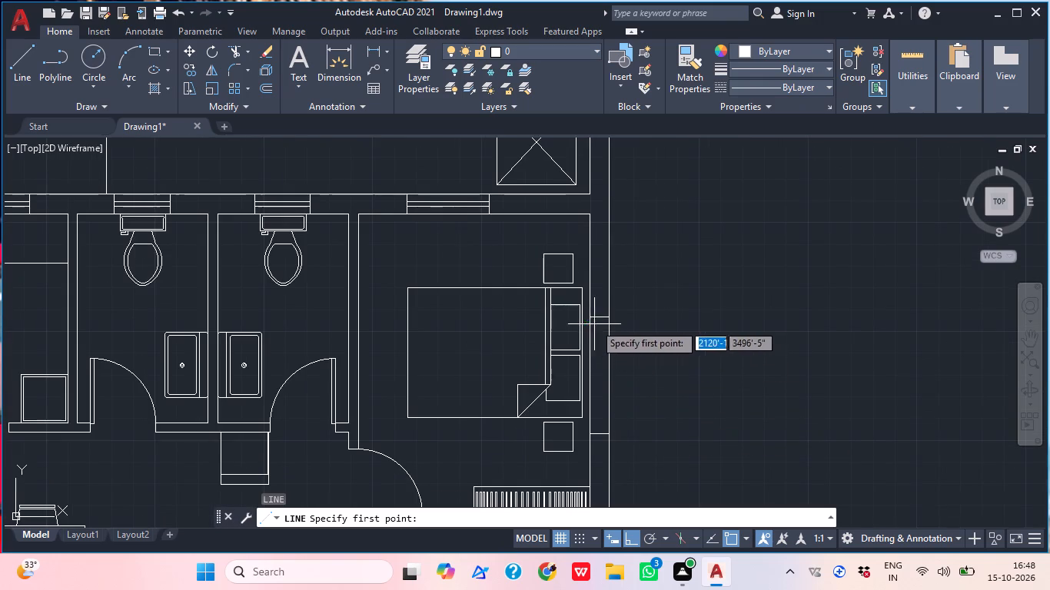
pyautogui.click(603, 320)
pyautogui.scroll(2, 601, 432)
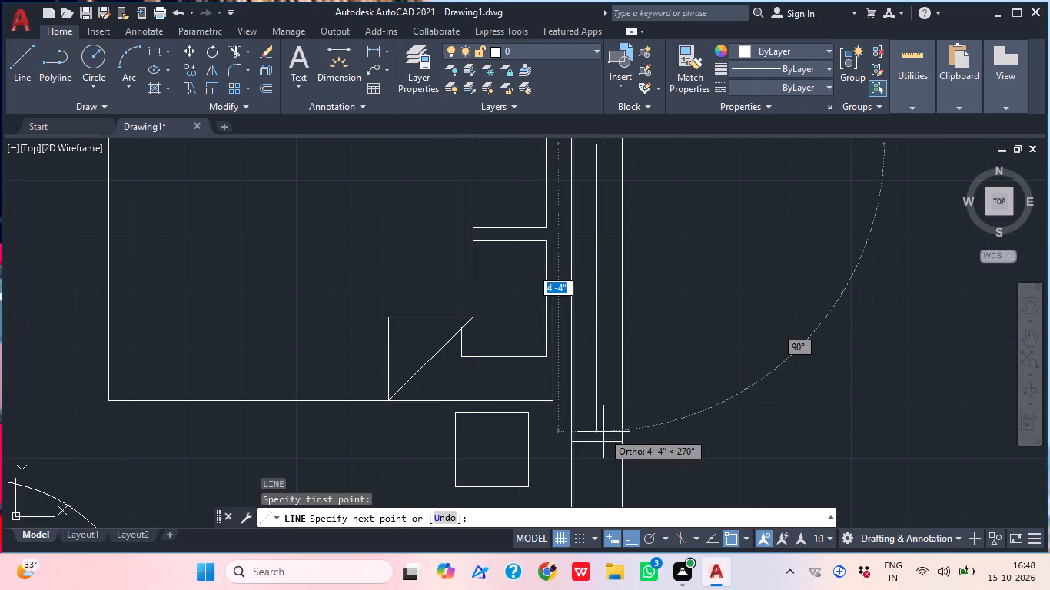
pyautogui.click(600, 445)
pyautogui.press('Escape')
# Offset the east window's centre line 1" to both sides and delete the original centre line.
pyautogui.moveTo(650, 412); pyautogui.dragTo(641, 452, button='middle')
pyautogui.write('o')
pyautogui.press('space')
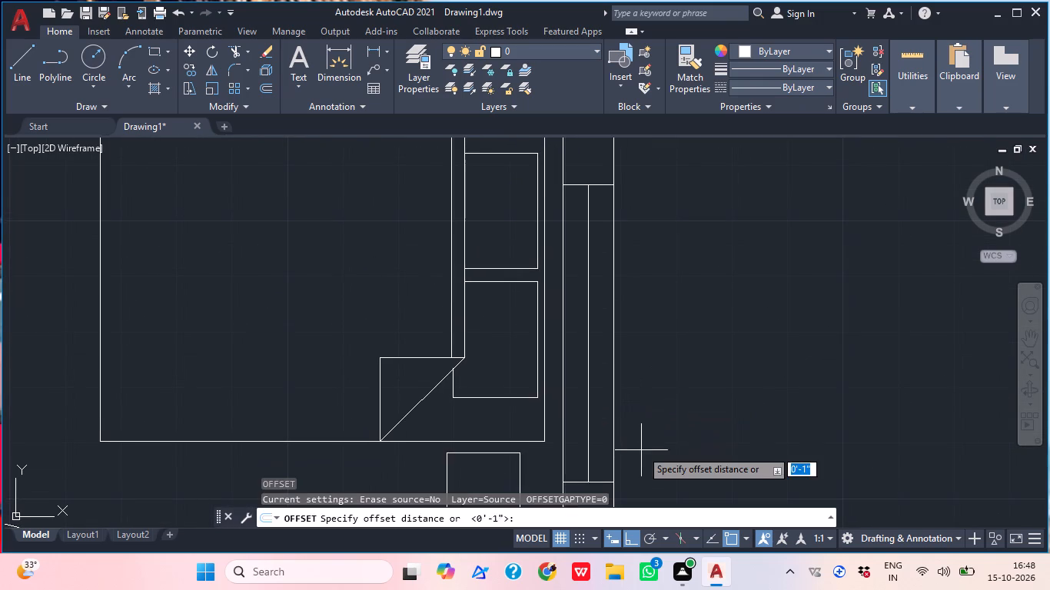
pyautogui.press('space')
pyautogui.scroll(1, 601, 404)
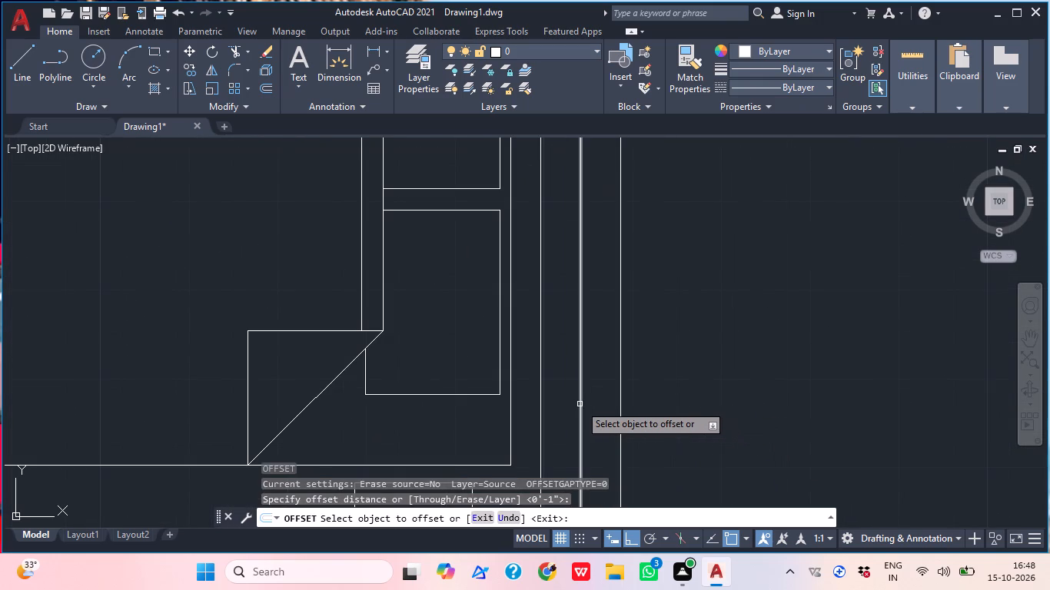
pyautogui.click(580, 404)
pyautogui.click(600, 406)
pyautogui.click(582, 399)
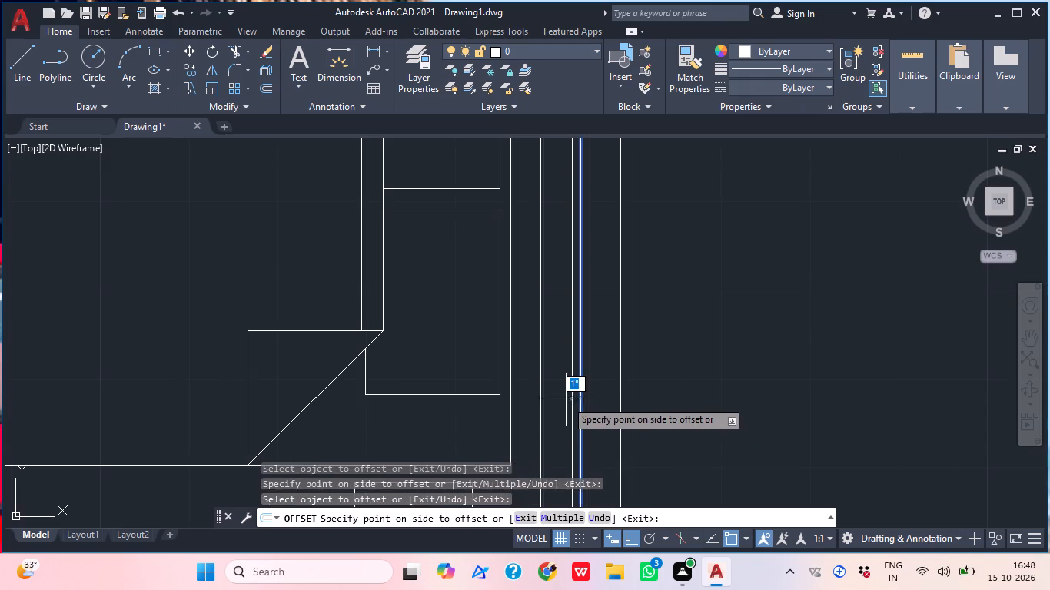
pyautogui.click(566, 399)
pyautogui.scroll(2, 579, 406)
pyautogui.press('Escape')
pyautogui.click(584, 406)
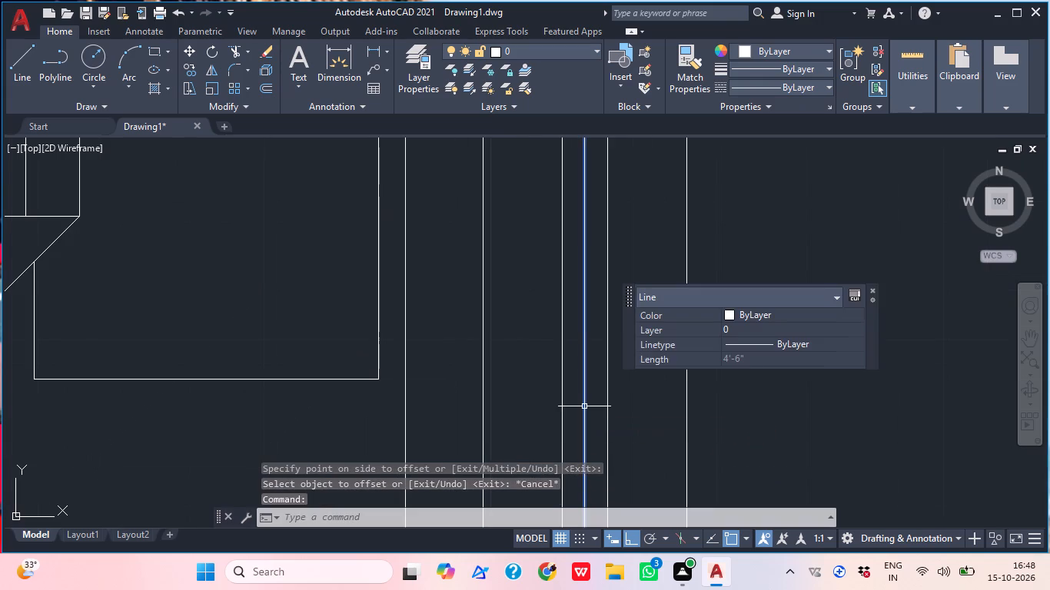
pyautogui.press('Delete')
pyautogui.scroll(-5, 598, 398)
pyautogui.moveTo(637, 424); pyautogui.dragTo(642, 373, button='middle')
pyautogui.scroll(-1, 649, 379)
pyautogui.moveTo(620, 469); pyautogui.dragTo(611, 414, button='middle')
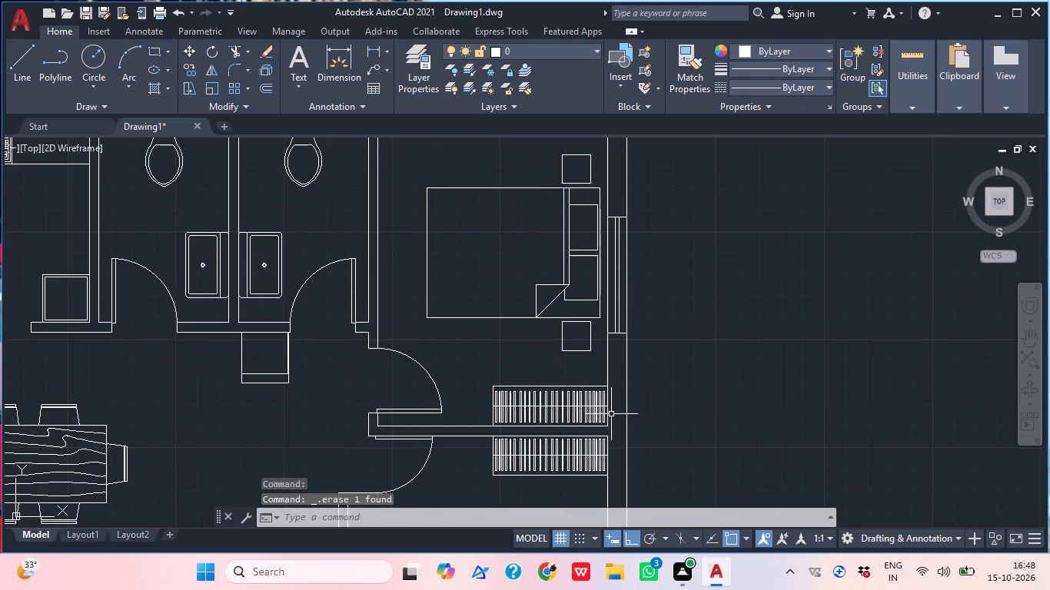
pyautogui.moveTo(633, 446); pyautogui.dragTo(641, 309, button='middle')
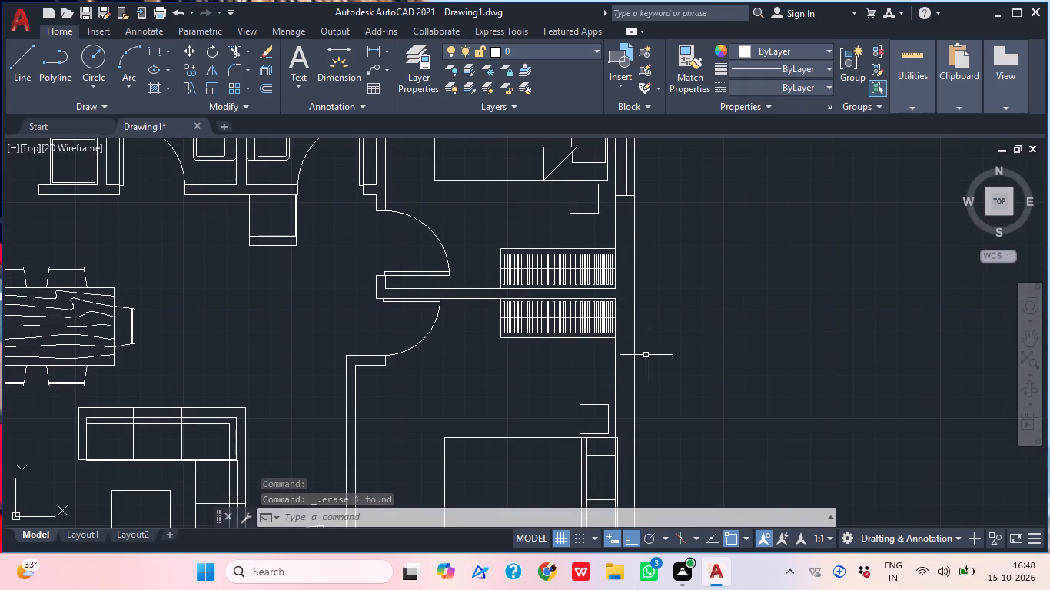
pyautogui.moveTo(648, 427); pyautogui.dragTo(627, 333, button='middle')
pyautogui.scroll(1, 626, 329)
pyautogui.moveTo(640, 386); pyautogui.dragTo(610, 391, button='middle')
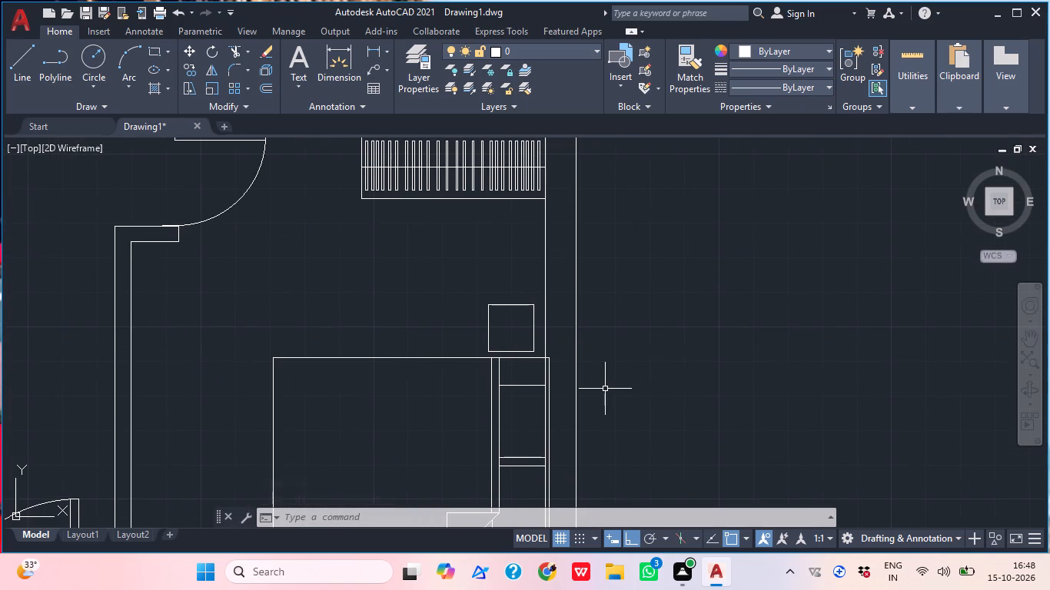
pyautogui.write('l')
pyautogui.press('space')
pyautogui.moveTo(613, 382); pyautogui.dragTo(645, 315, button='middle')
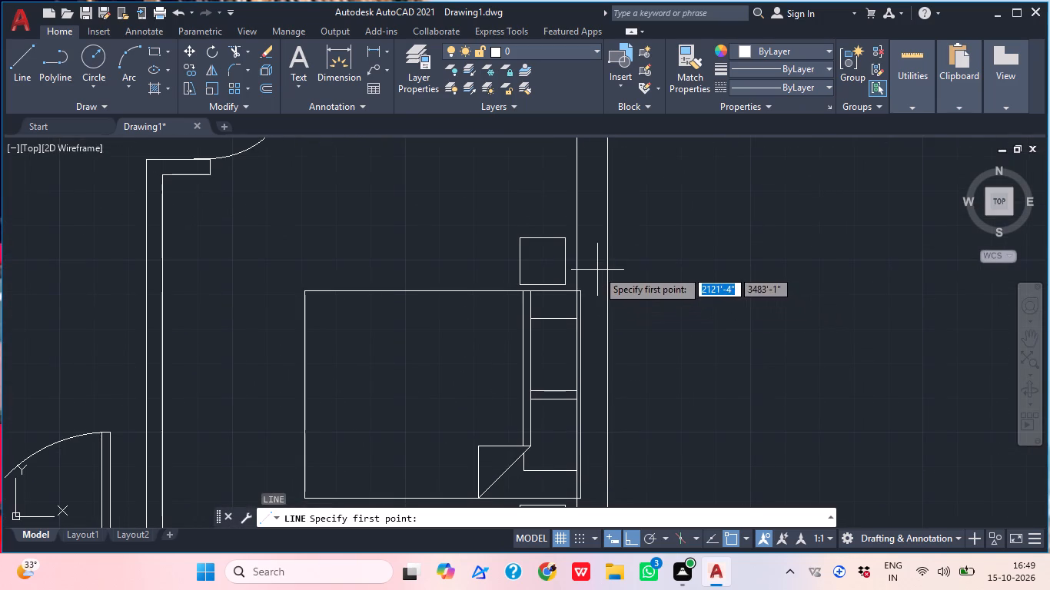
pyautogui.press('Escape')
# Move the southern bedroom's bed and both nightstands slightly west so the bed's head end meets the east wall's inner face.
pyautogui.click(521, 310)
pyautogui.click(538, 278)
pyautogui.click(499, 273)
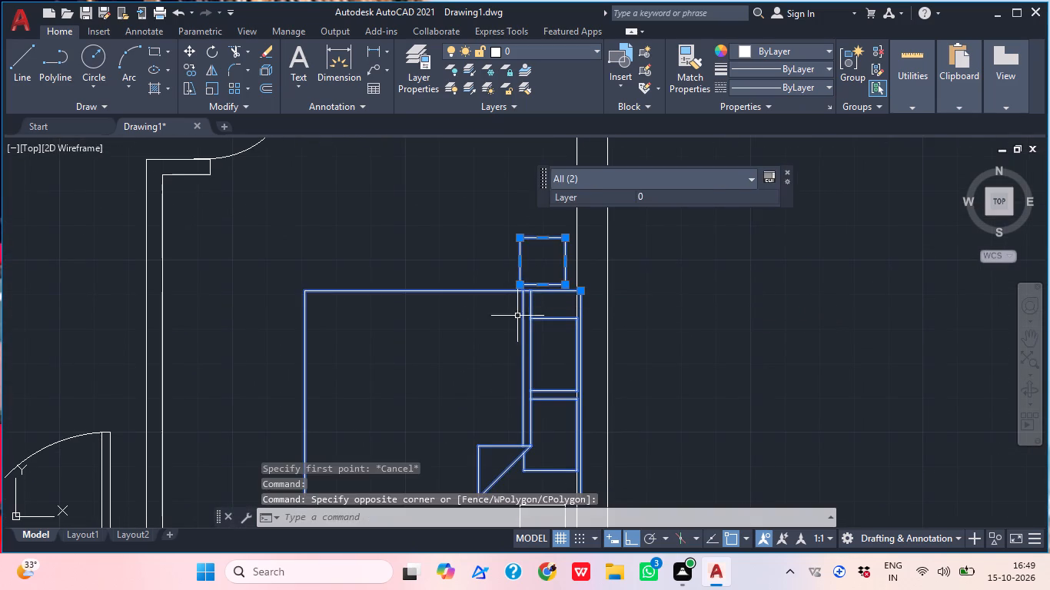
pyautogui.moveTo(517, 345); pyautogui.dragTo(523, 223, button='middle')
pyautogui.click(546, 396)
pyautogui.click(500, 398)
pyautogui.scroll(1, 523, 355)
pyautogui.moveTo(540, 366); pyautogui.dragTo(517, 403, button='middle')
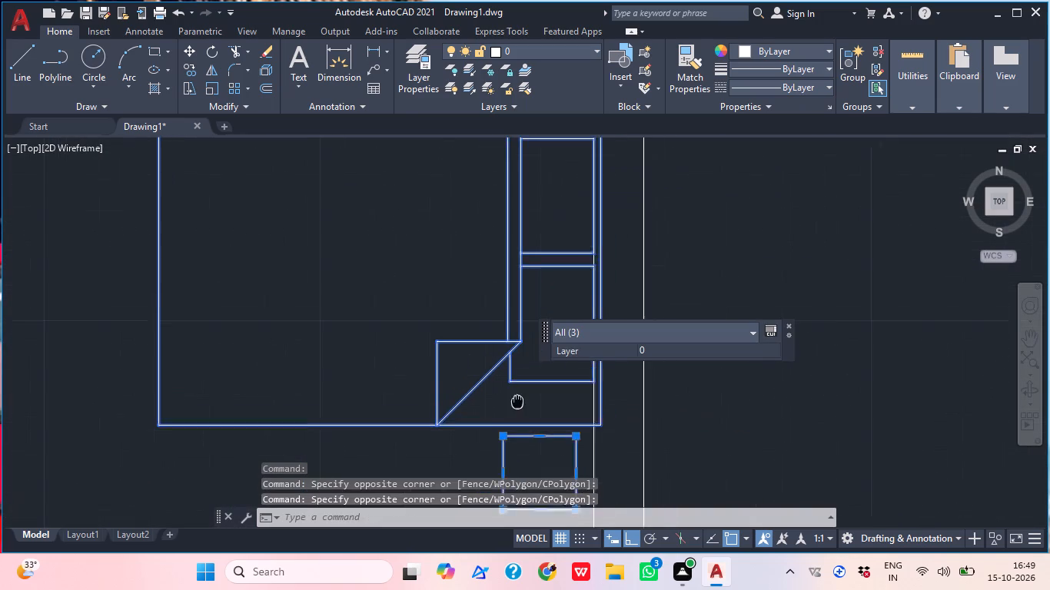
pyautogui.moveTo(517, 403); pyautogui.dragTo(515, 410, button='middle')
pyautogui.write('m')
pyautogui.press('space')
pyautogui.scroll(1, 612, 370)
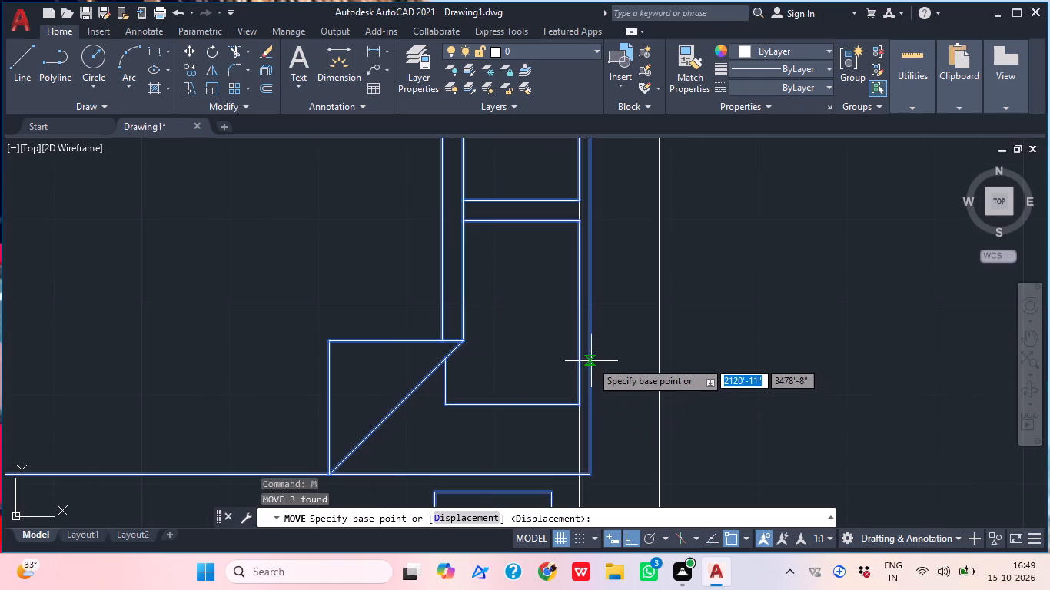
pyautogui.click(591, 361)
pyautogui.click(571, 365)
pyautogui.scroll(-2, 571, 365)
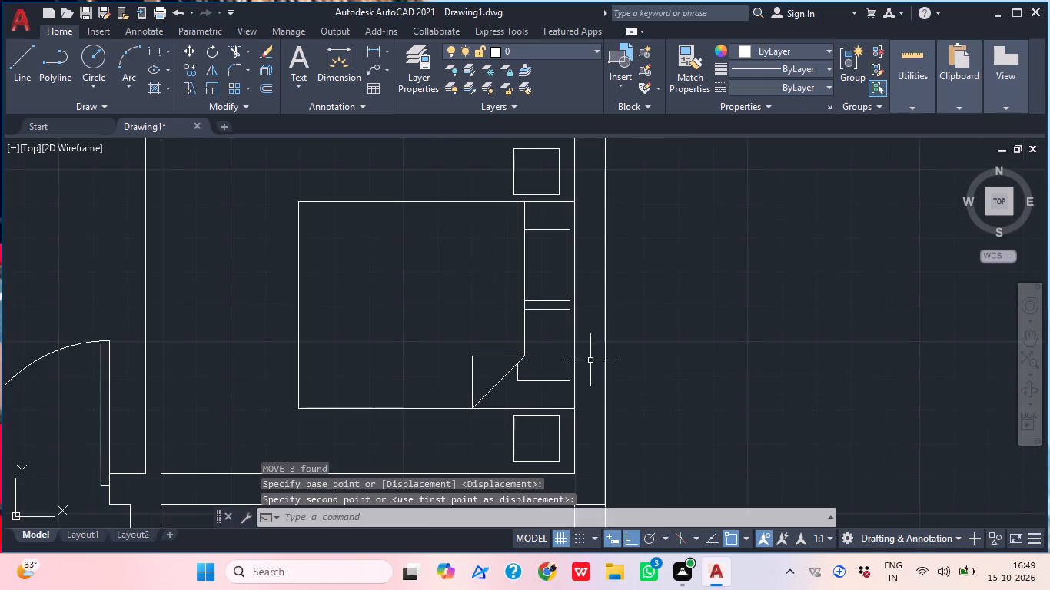
# Draw two window jamb lines about 4'-3" apart across the southern bedroom's east wall, beside the bed and northern nightstand.
pyautogui.moveTo(578, 393); pyautogui.dragTo(577, 401, button='middle')
pyautogui.write('l')
pyautogui.press('space')
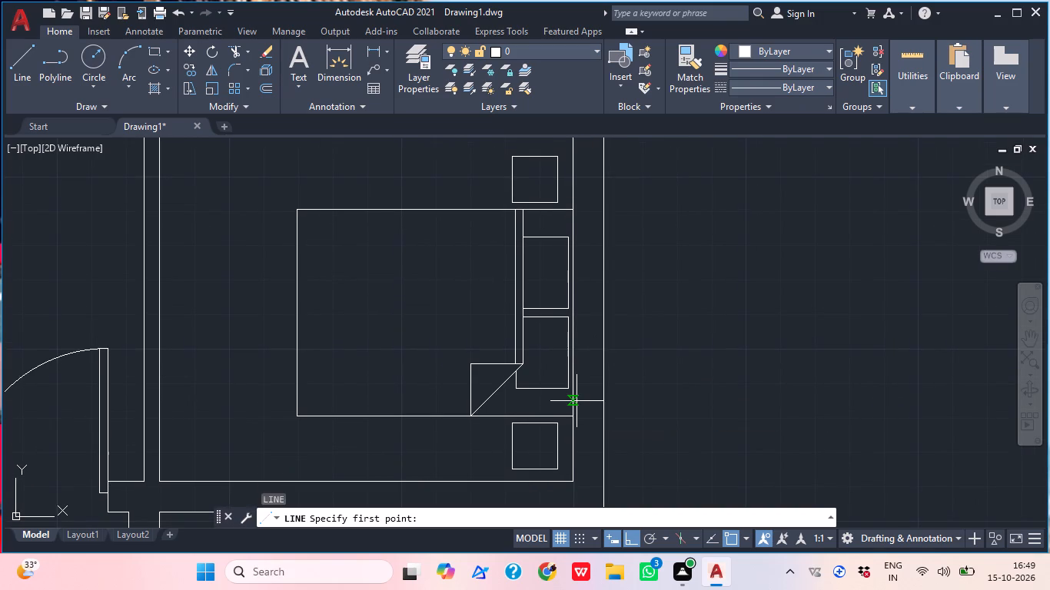
pyautogui.scroll(1, 584, 305)
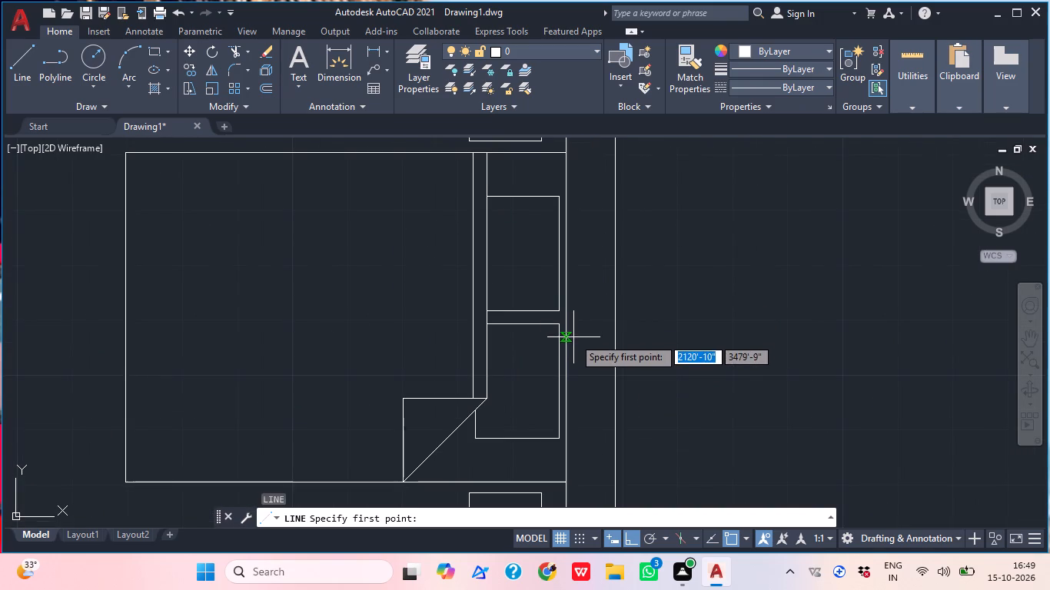
pyautogui.click(566, 341)
pyautogui.click(617, 343)
pyautogui.moveTo(652, 293); pyautogui.dragTo(622, 393, button='middle')
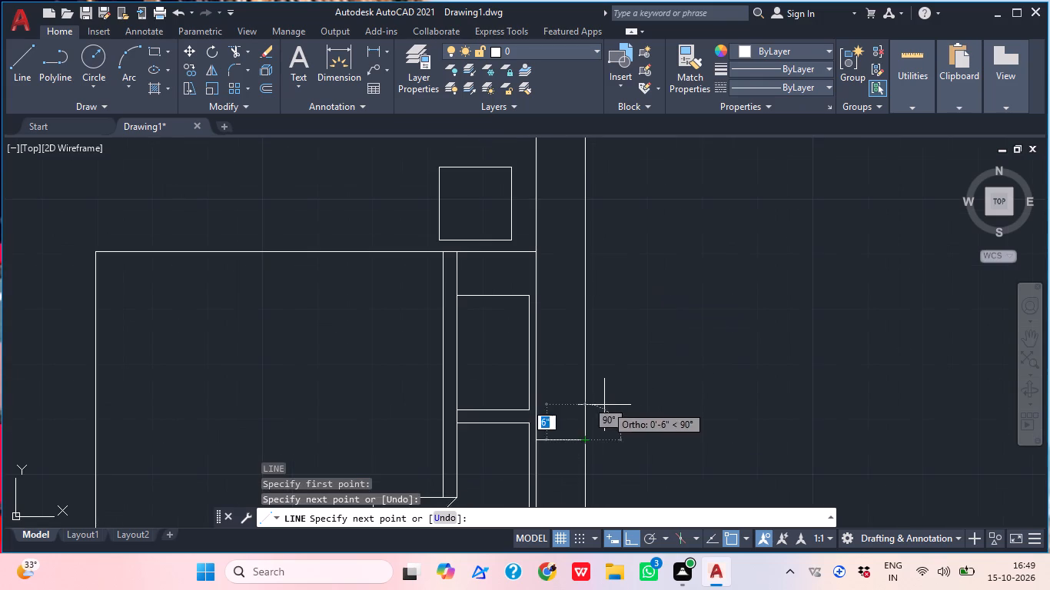
pyautogui.press('Escape')
pyautogui.press(';')
pyautogui.press('Escape')
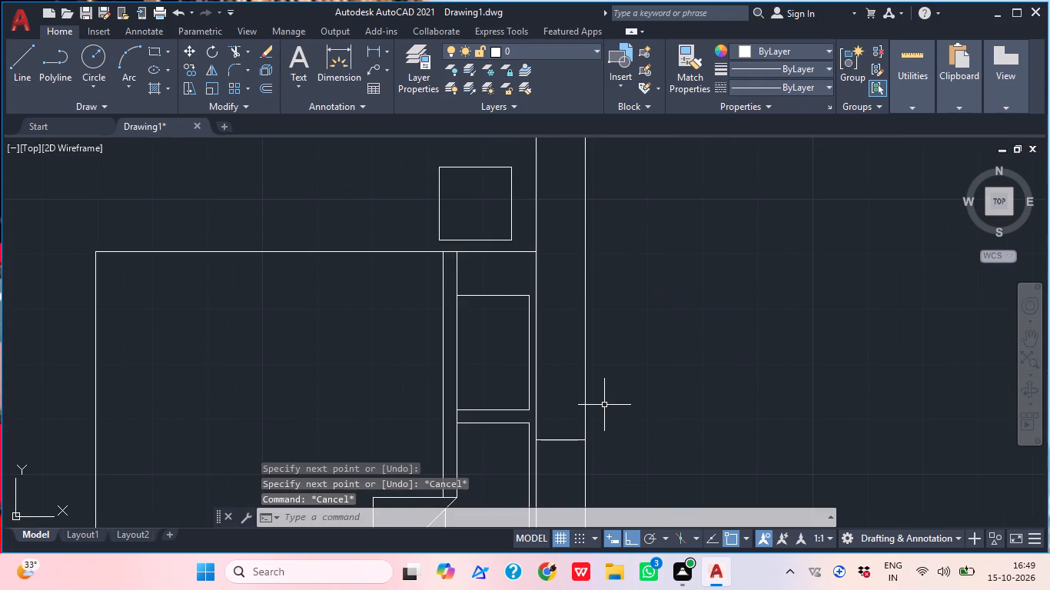
pyautogui.write('l')
pyautogui.press('space')
pyautogui.moveTo(596, 371); pyautogui.dragTo(586, 433, button='middle')
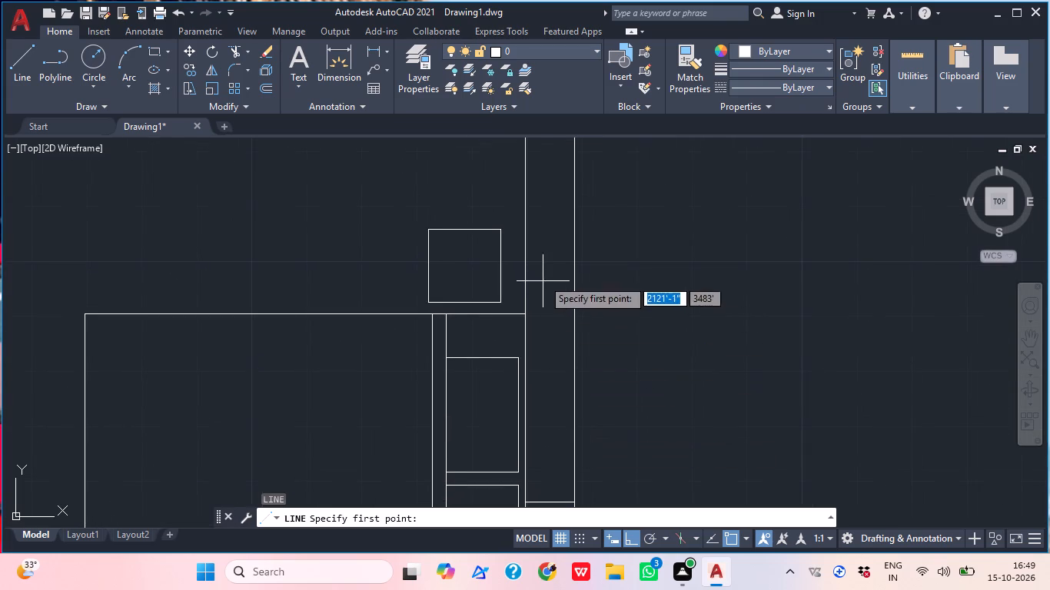
pyautogui.click(527, 220)
pyautogui.click(572, 217)
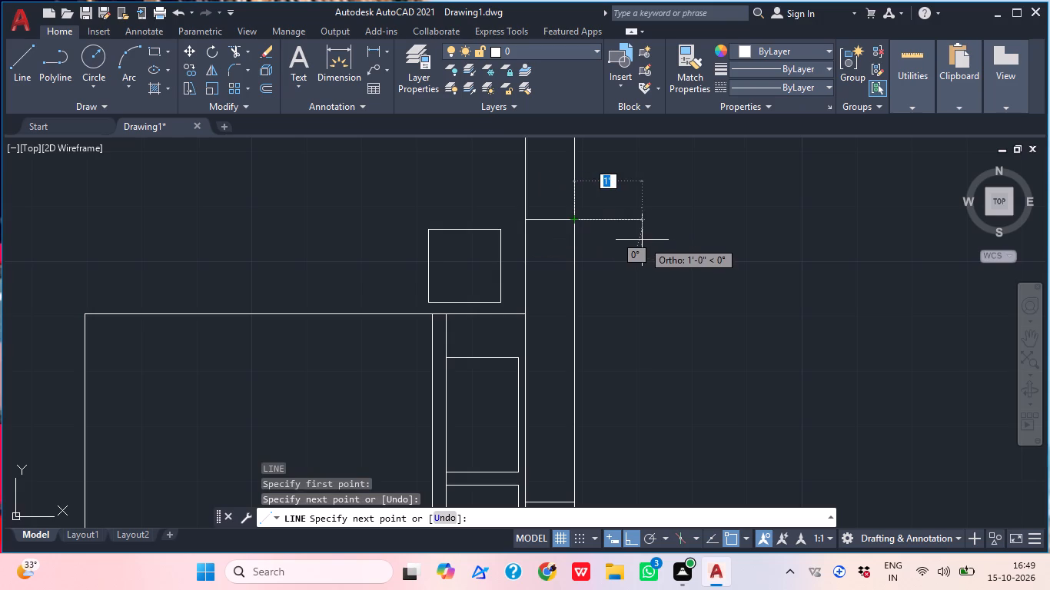
pyautogui.press('Escape')
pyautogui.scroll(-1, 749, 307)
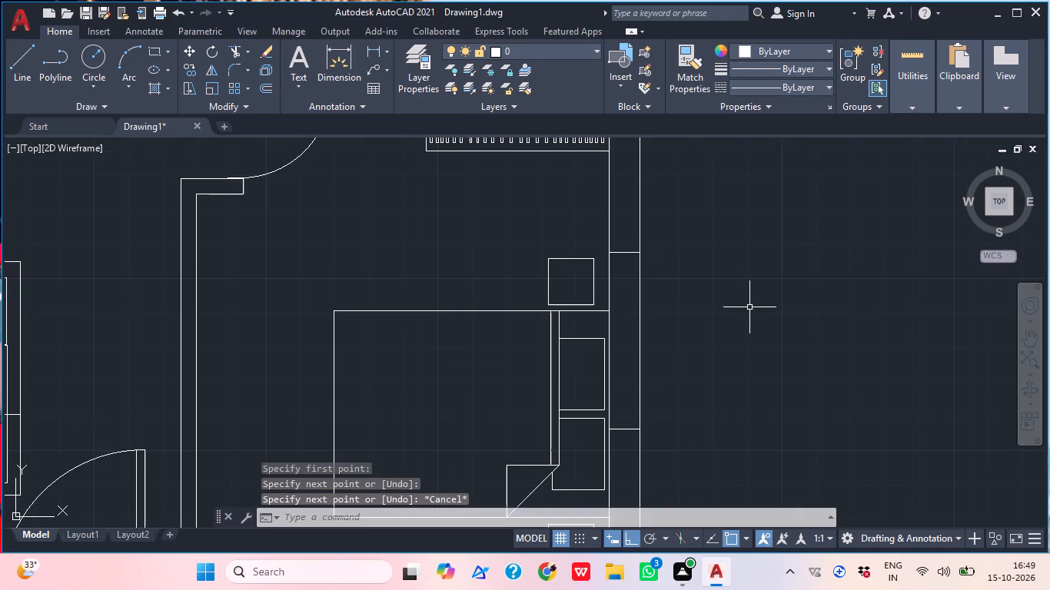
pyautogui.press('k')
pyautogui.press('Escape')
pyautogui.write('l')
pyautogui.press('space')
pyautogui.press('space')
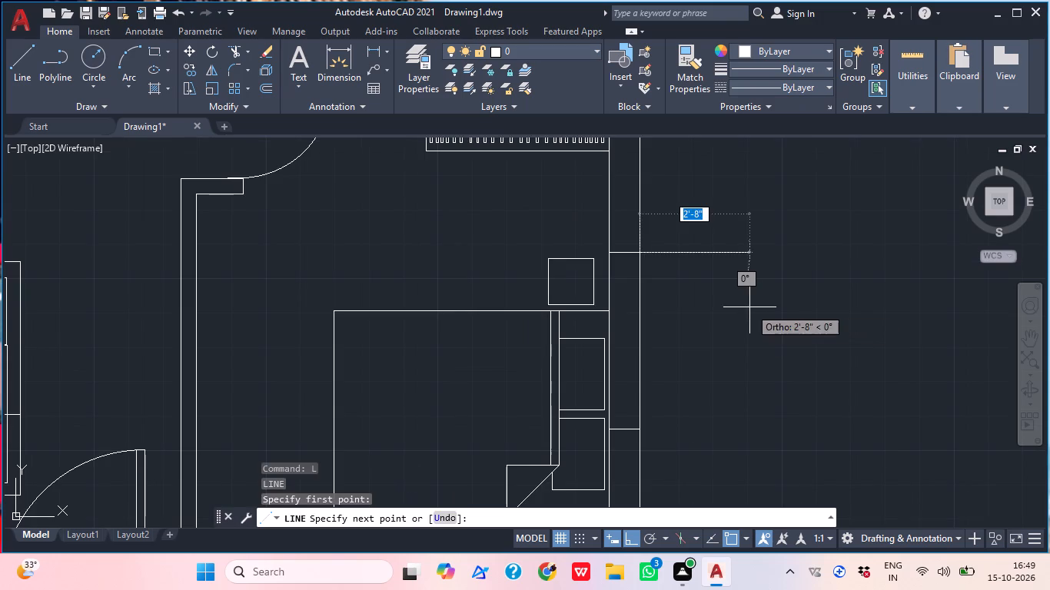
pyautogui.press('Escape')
# Draw a centre line about 4'-3" long between the midpoints of the southern bedroom's east window jambs.
pyautogui.press('l')
pyautogui.press('space')
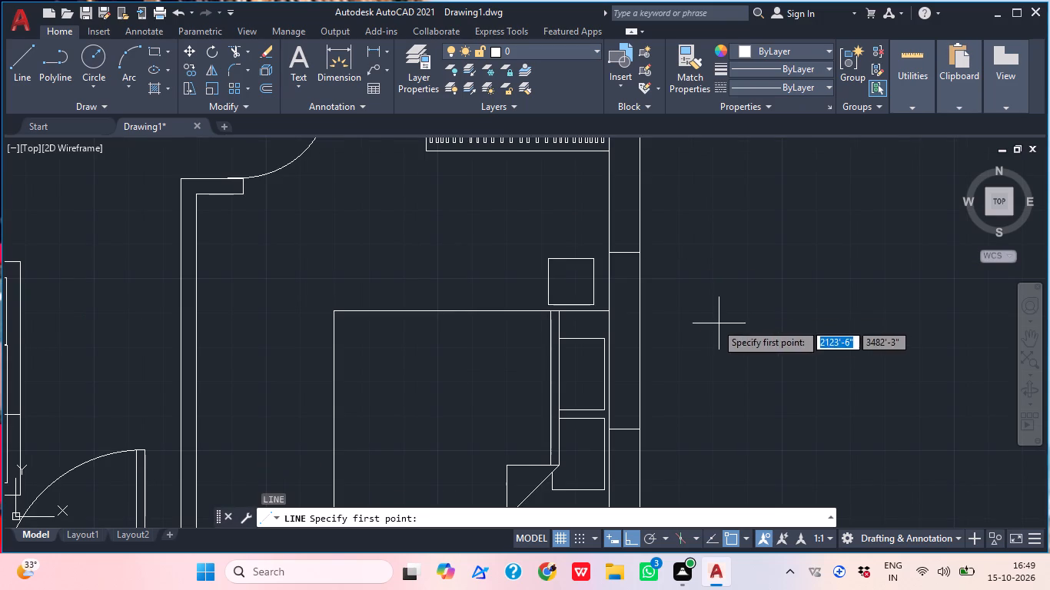
pyautogui.click(629, 253)
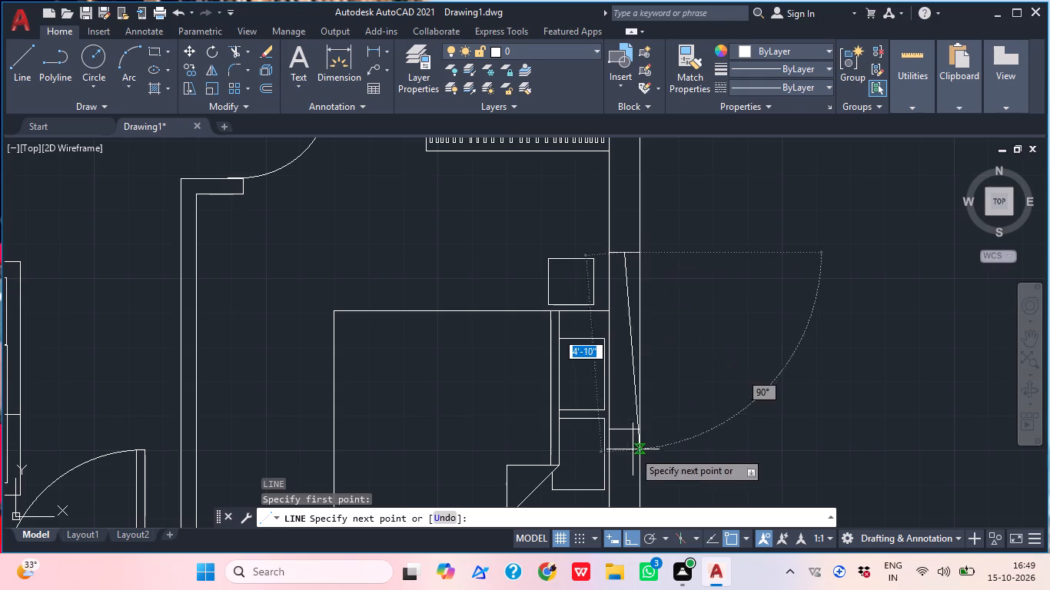
pyautogui.click(624, 432)
pyautogui.press('Escape')
# Offset the southern bedroom's east window centre line 1" to both sides and delete the original centre line.
pyautogui.press('o')
pyautogui.press('space')
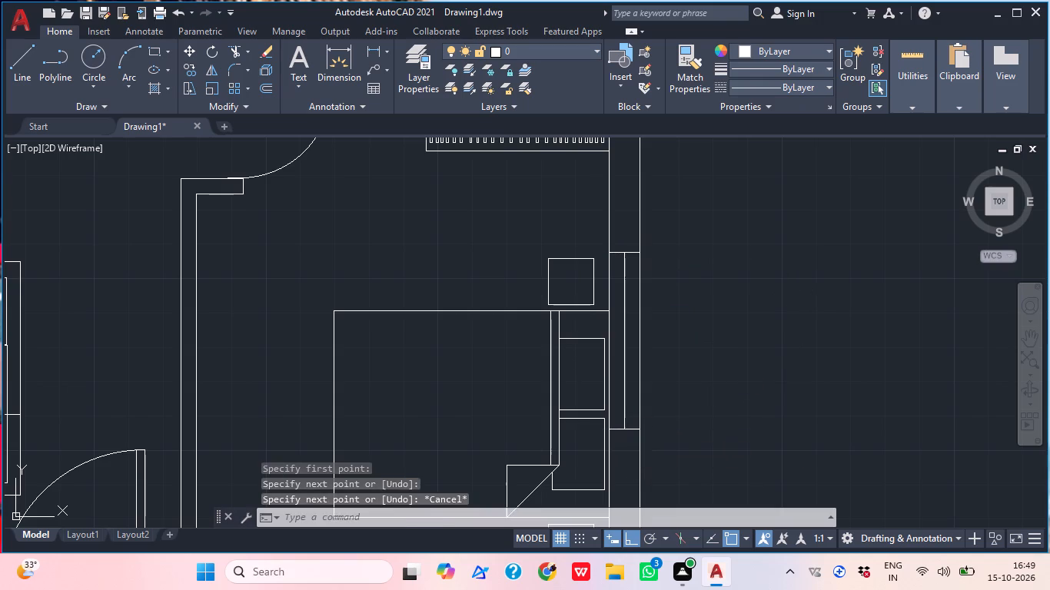
pyautogui.press('space')
pyautogui.scroll(2, 626, 386)
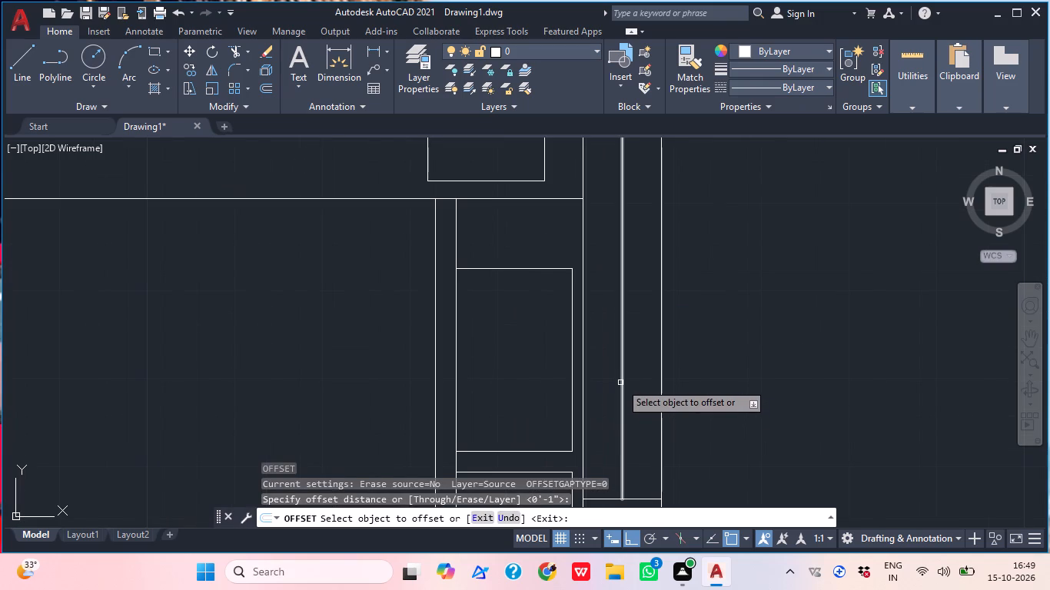
pyautogui.click(620, 383)
pyautogui.click(647, 388)
pyautogui.click(623, 398)
pyautogui.click(589, 393)
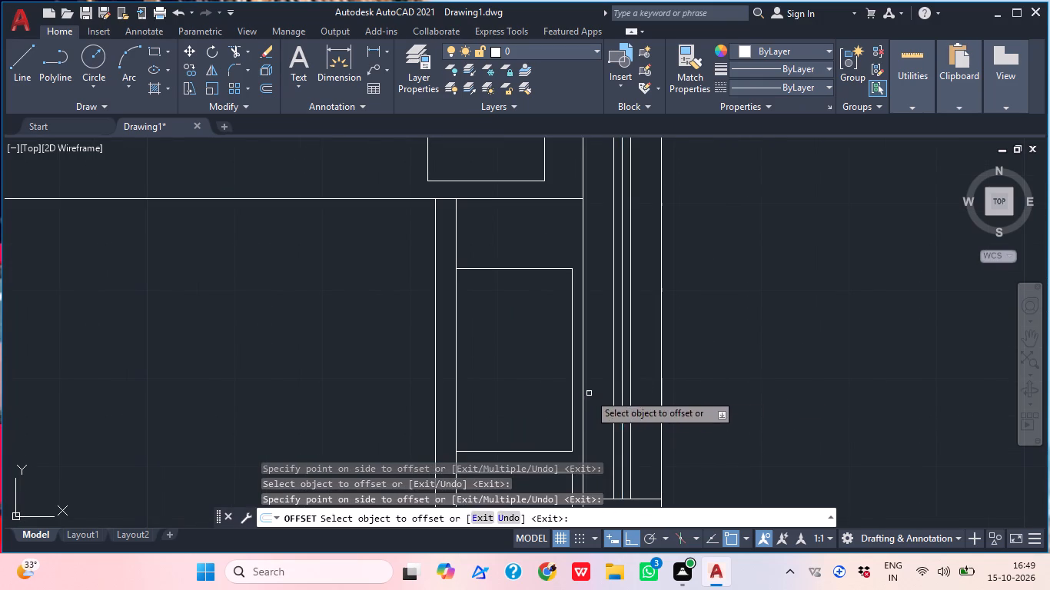
pyautogui.press('Escape')
pyautogui.click(623, 393)
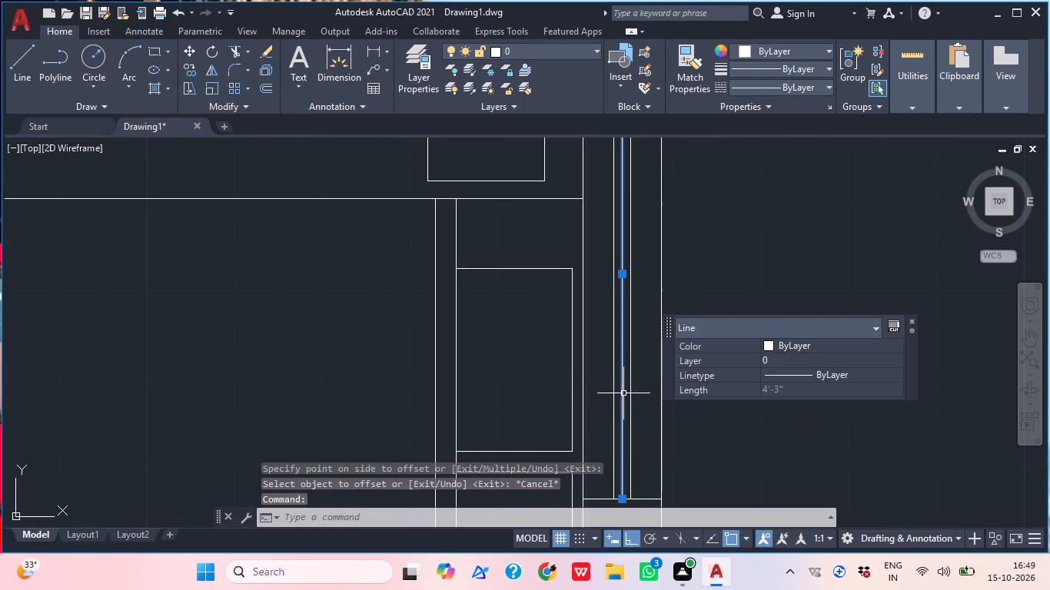
pyautogui.press('Delete')
# Draw two window jamb lines about 3'-6" apart across the living room's west wall, behind the TV unit.
pyautogui.scroll(-3, 660, 395)
pyautogui.moveTo(688, 397); pyautogui.dragTo(684, 442, button='middle')
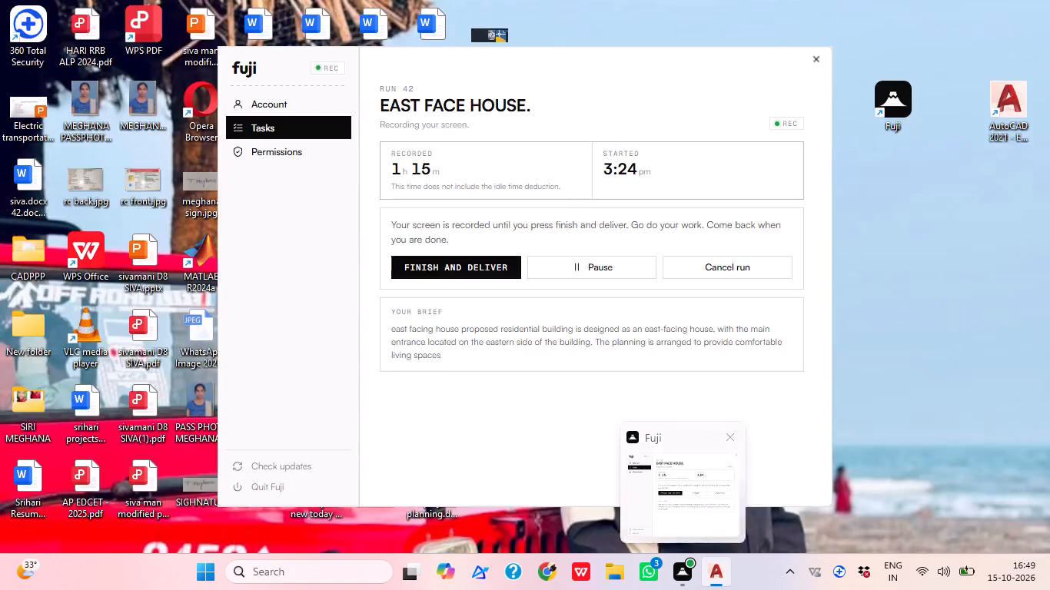
pyautogui.moveTo(749, 384); pyautogui.dragTo(789, 428, button='middle')
pyautogui.scroll(-1, 788, 426)
pyautogui.moveTo(673, 411); pyautogui.dragTo(730, 401, button='middle')
pyautogui.moveTo(739, 453); pyautogui.dragTo(733, 439, button='middle')
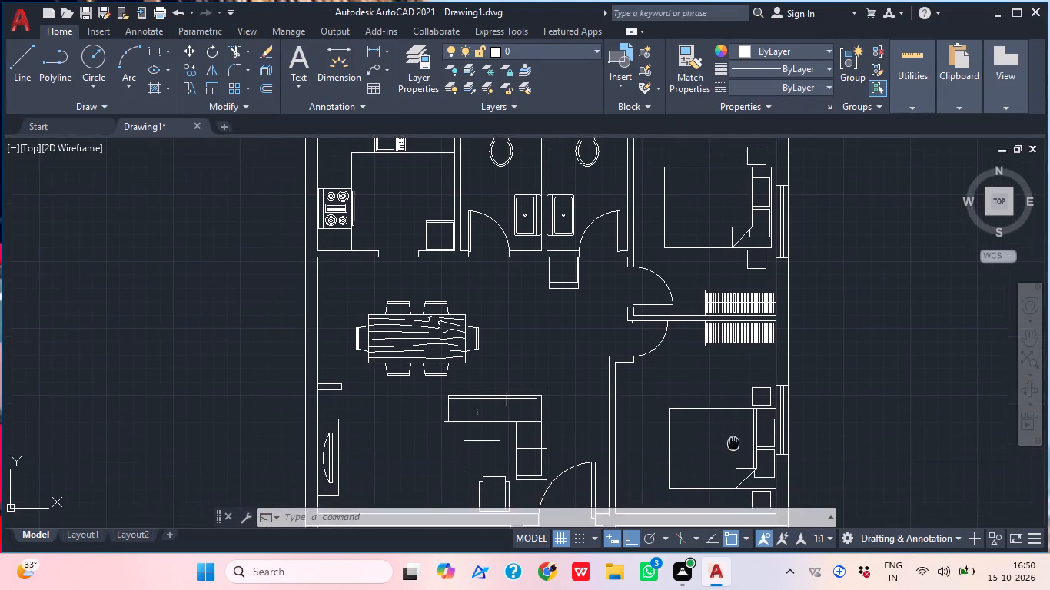
pyautogui.moveTo(733, 439); pyautogui.dragTo(727, 410, button='middle')
pyautogui.scroll(-1, 709, 376)
pyautogui.moveTo(765, 389); pyautogui.dragTo(722, 385, button='middle')
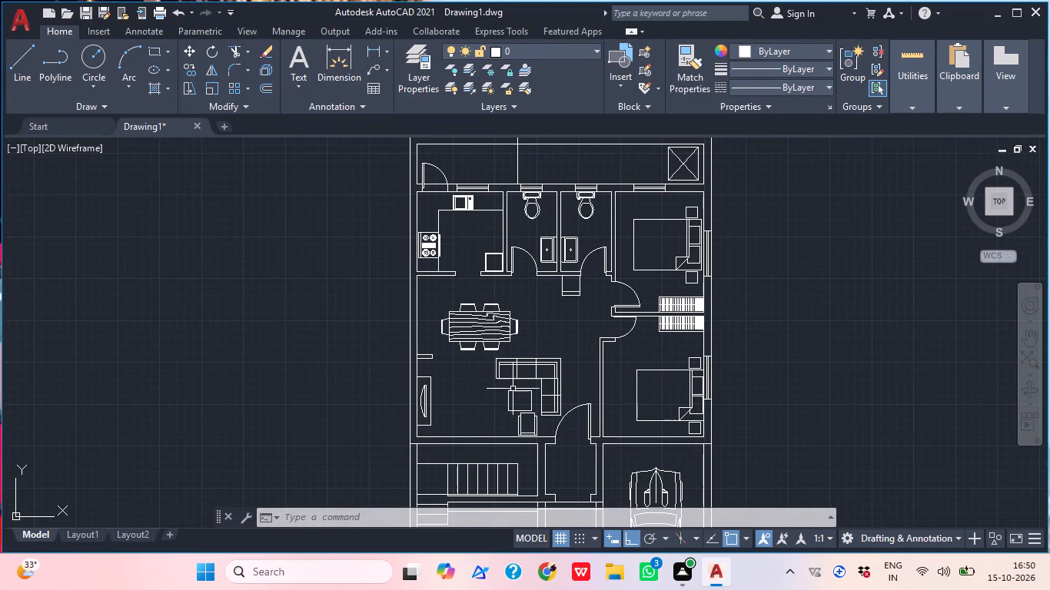
pyautogui.scroll(2, 447, 338)
pyautogui.moveTo(461, 371); pyautogui.dragTo(549, 386, button='middle')
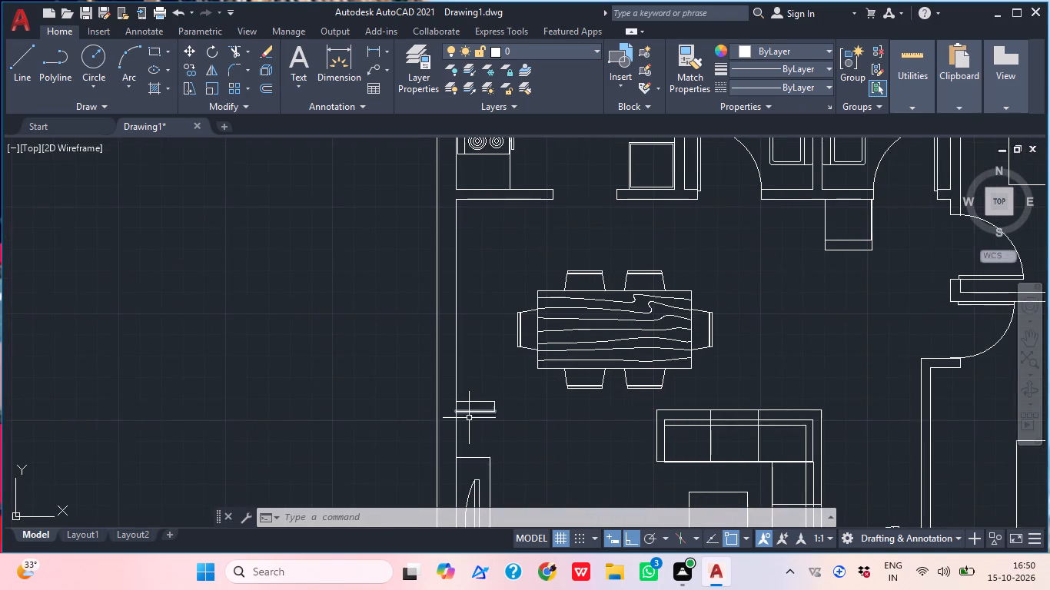
pyautogui.moveTo(469, 420); pyautogui.dragTo(520, 393, button='middle')
pyautogui.moveTo(557, 347); pyautogui.dragTo(566, 217, button='middle')
pyautogui.scroll(1, 584, 426)
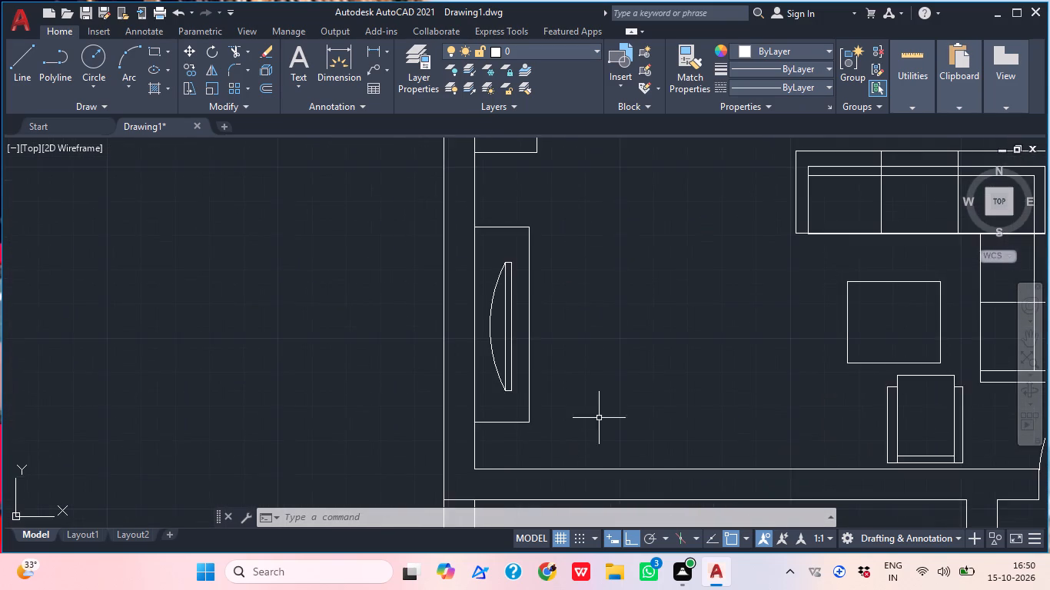
pyautogui.moveTo(600, 437); pyautogui.dragTo(664, 478, button='middle')
pyautogui.write('l')
pyautogui.press('space')
pyautogui.scroll(2, 495, 440)
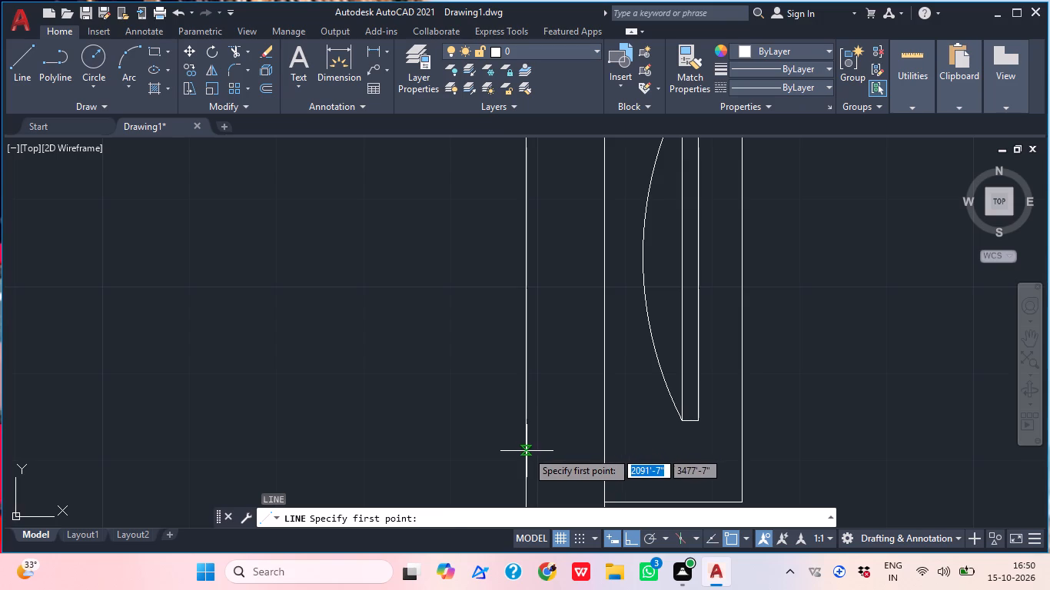
pyautogui.click(527, 451)
pyautogui.click(602, 449)
pyautogui.moveTo(620, 404); pyautogui.dragTo(614, 486, button='middle')
pyautogui.press('Escape')
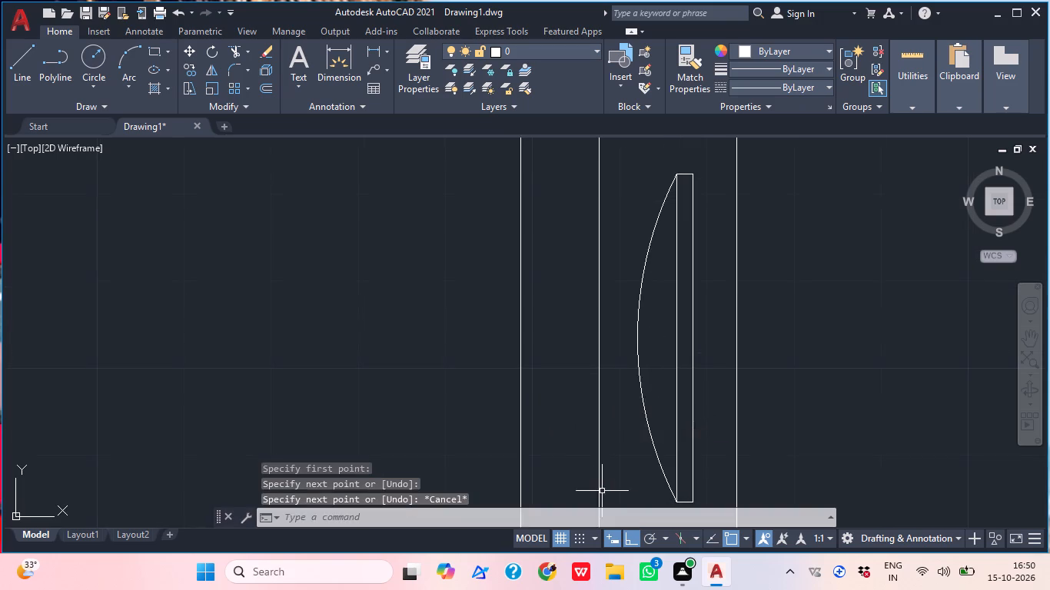
pyautogui.scroll(-1, 617, 493)
pyautogui.moveTo(621, 502); pyautogui.dragTo(653, 582, button='middle')
pyautogui.press('l')
pyautogui.press('space')
pyautogui.moveTo(630, 447); pyautogui.dragTo(620, 363, button='middle')
pyautogui.moveTo(699, 373); pyautogui.dragTo(693, 323, button='middle')
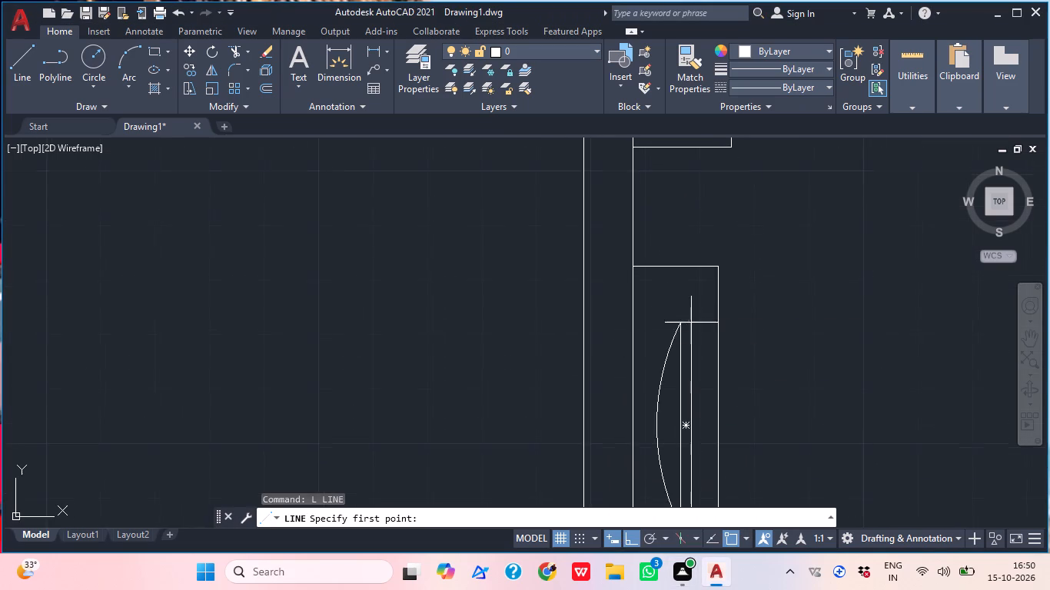
pyautogui.moveTo(580, 317); pyautogui.dragTo(590, 267, button='middle')
pyautogui.click(593, 267)
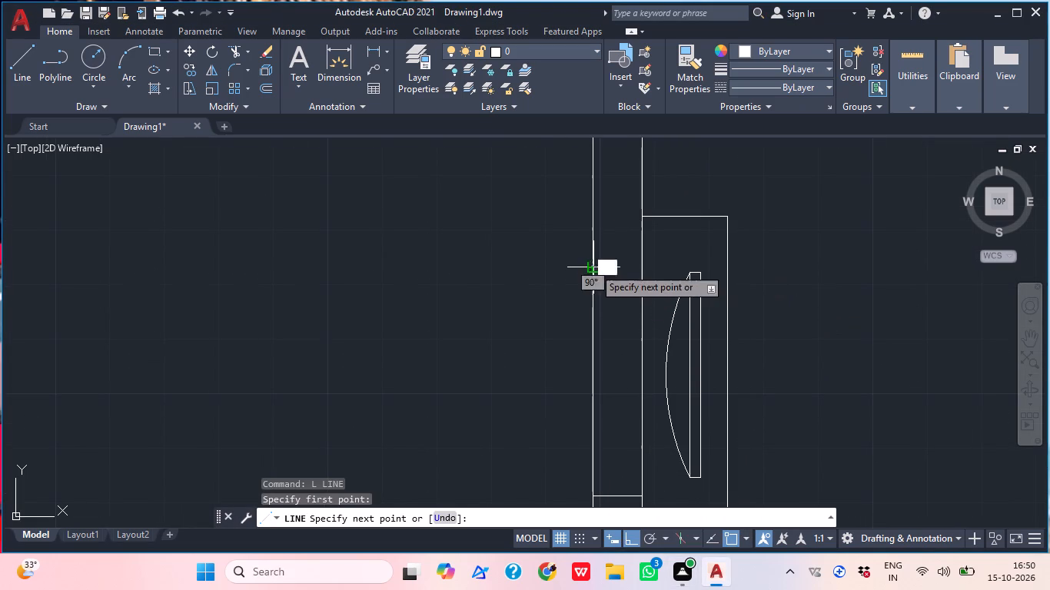
pyautogui.click(643, 269)
pyautogui.moveTo(670, 295); pyautogui.dragTo(663, 271, button='middle')
pyautogui.press('Escape')
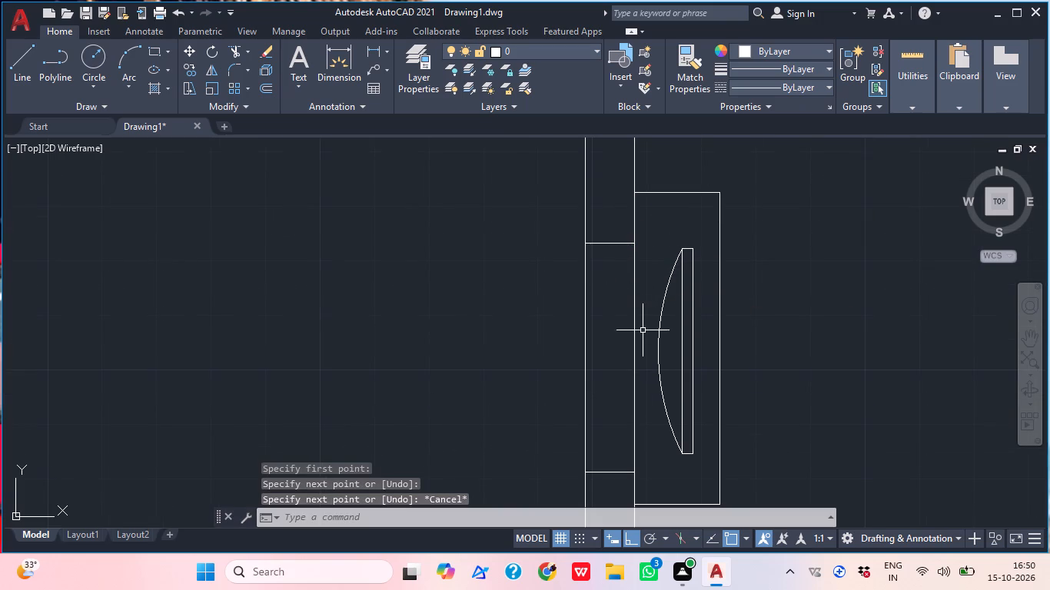
# Draw a centre line about 3'-6" long between the midpoints of the window jambs behind the TV unit.
pyautogui.press('l')
pyautogui.press('space')
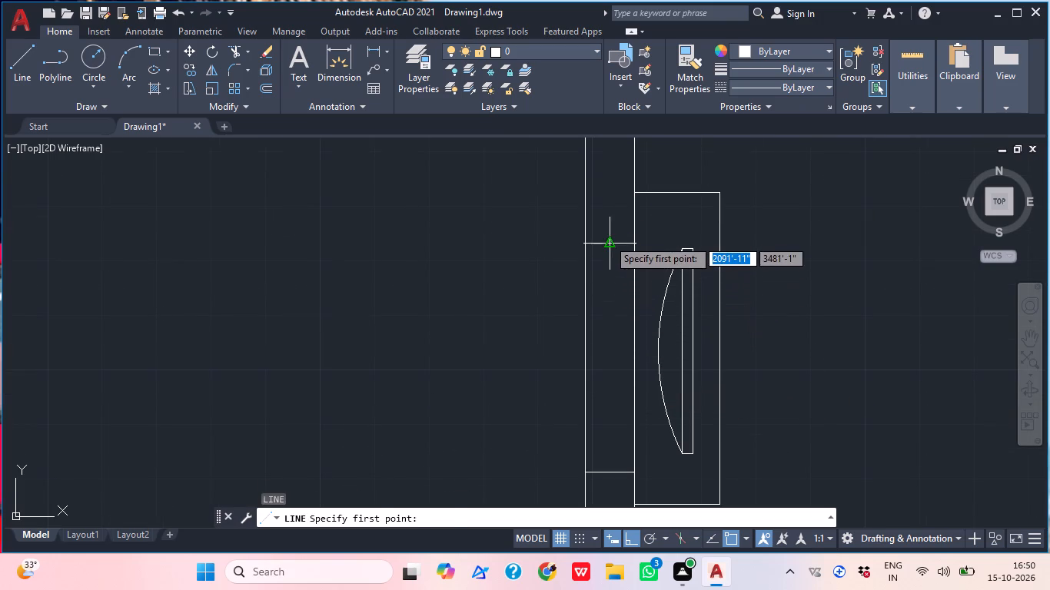
pyautogui.click(608, 239)
pyautogui.click(610, 474)
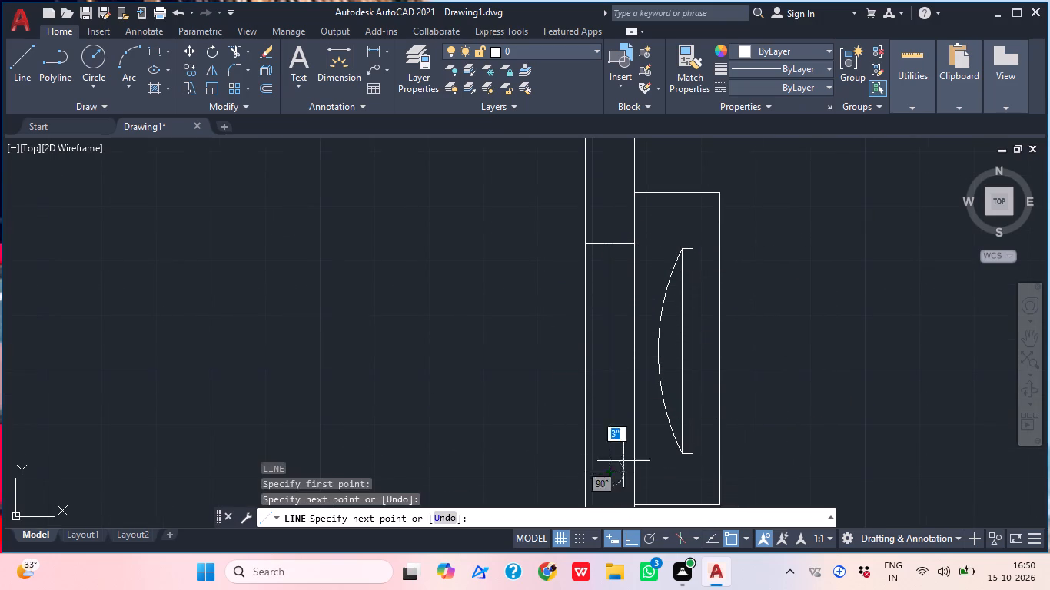
pyautogui.press('Escape')
pyautogui.middleClick(663, 436)
# Offset the centre line of the window behind the TV unit 1" to both sides and delete the original centre line.
pyautogui.write('o')
pyautogui.press('space')
pyautogui.press('space')
pyautogui.scroll(2, 615, 416)
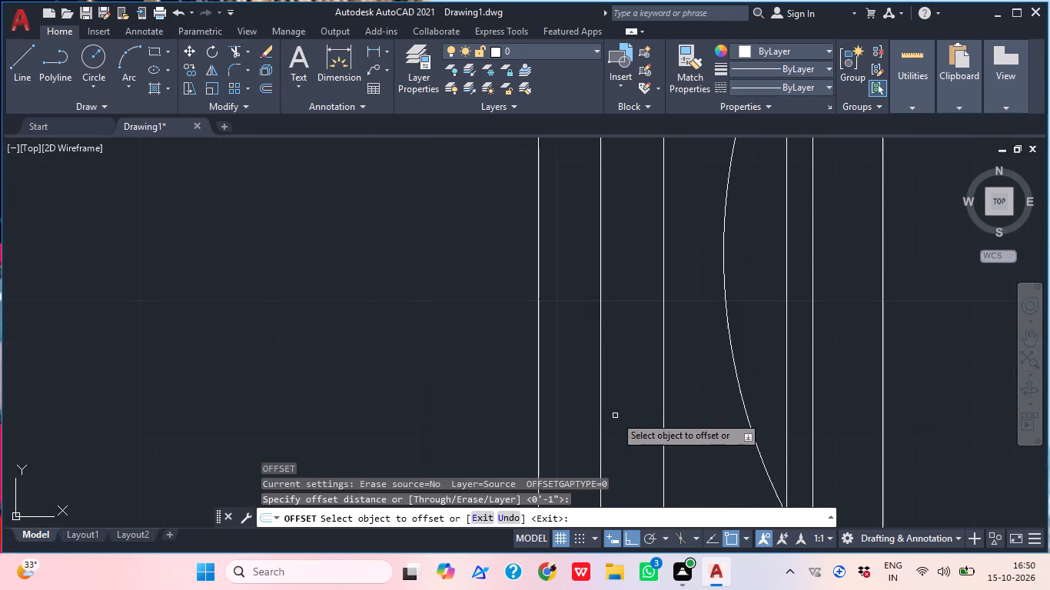
pyautogui.click(599, 415)
pyautogui.click(652, 406)
pyautogui.click(601, 407)
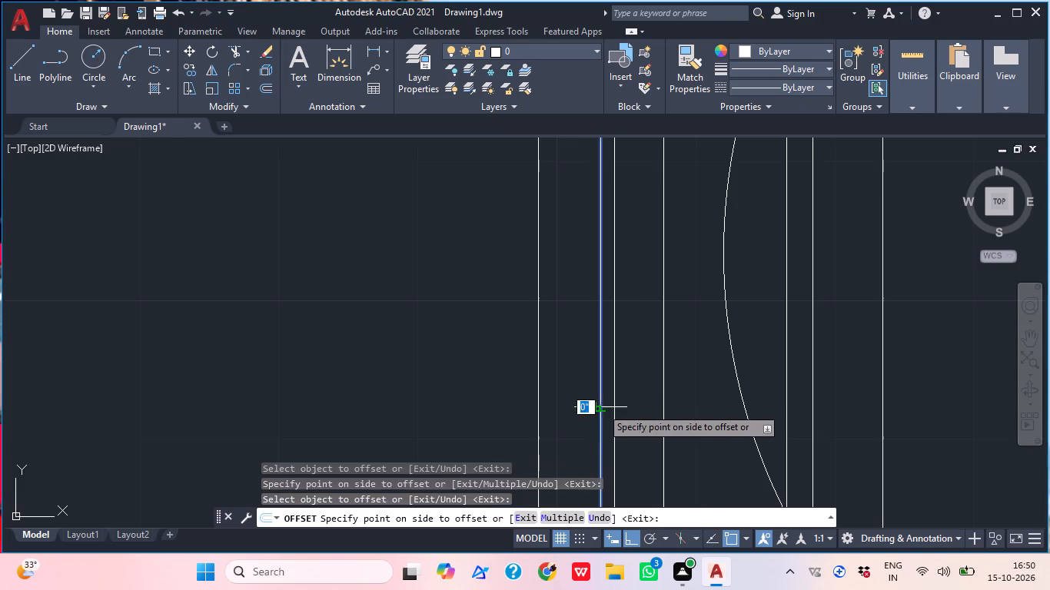
pyautogui.click(521, 413)
pyautogui.press('Escape')
pyautogui.click(600, 403)
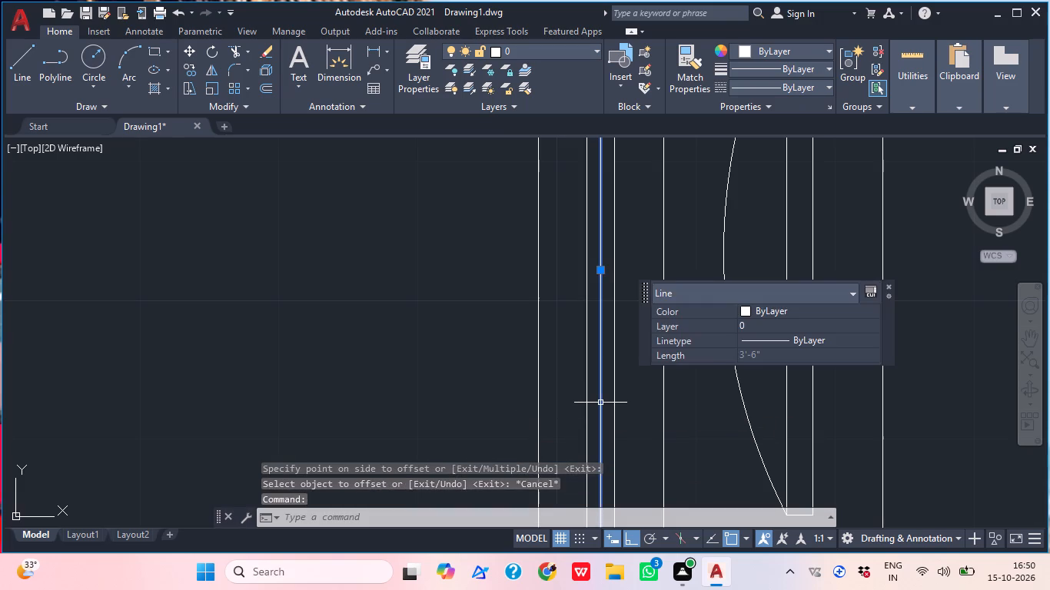
pyautogui.press('Delete')
# Draw two window jamb lines about 4'-6" apart across the west wall beside the dining table, north of the short partition.
pyautogui.scroll(-4, 624, 391)
pyautogui.moveTo(699, 424); pyautogui.dragTo(645, 443, button='middle')
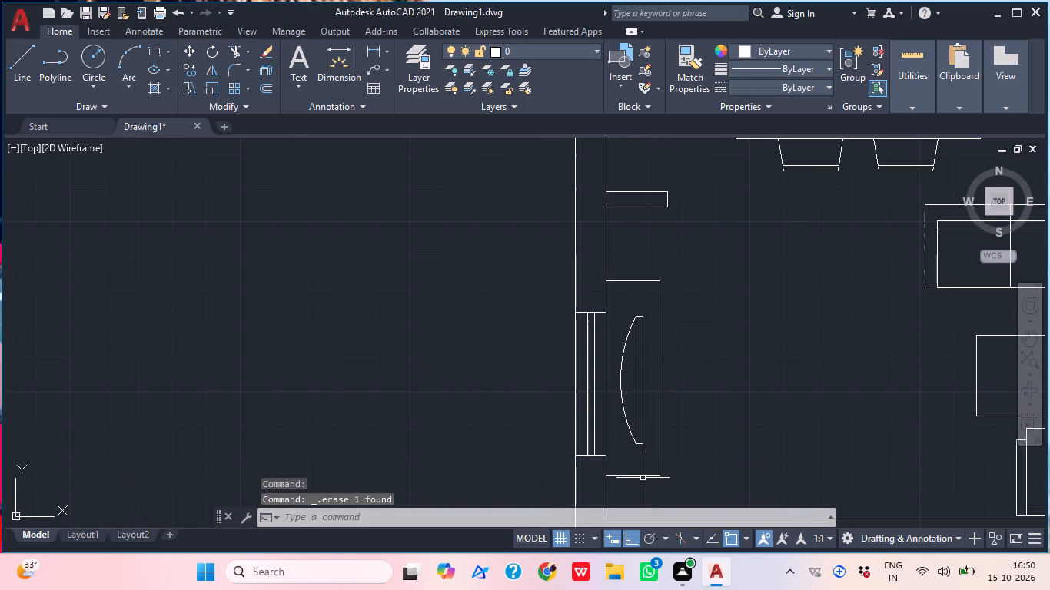
pyautogui.scroll(-1, 650, 481)
pyautogui.scroll(-1, 661, 366)
pyautogui.moveTo(661, 367); pyautogui.dragTo(637, 495, button='middle')
pyautogui.moveTo(620, 439); pyautogui.dragTo(620, 397, button='middle')
pyautogui.scroll(1, 620, 393)
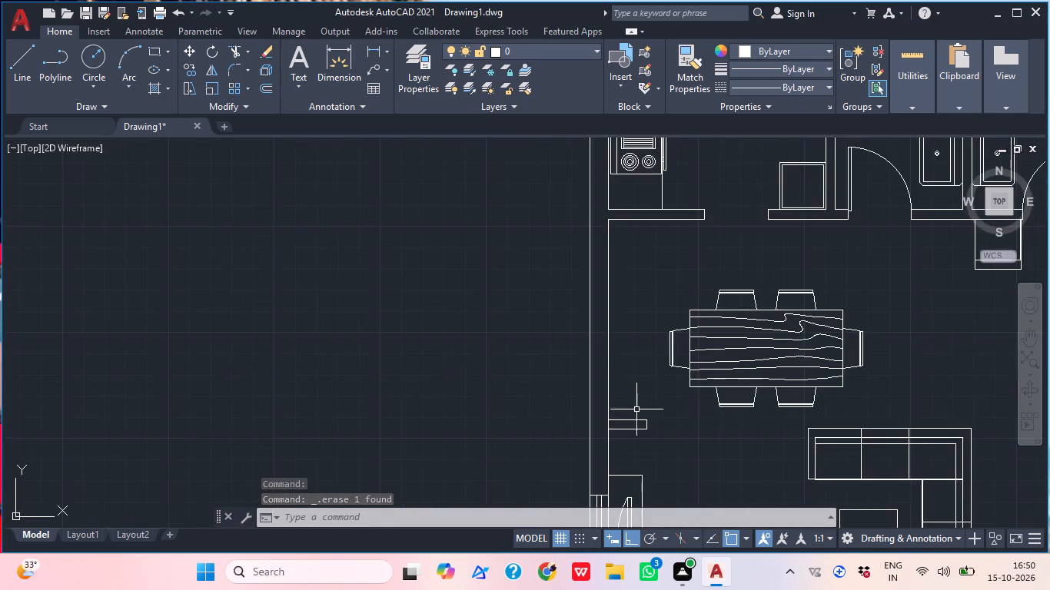
pyautogui.scroll(1, 636, 409)
pyautogui.write('l')
pyautogui.press('space')
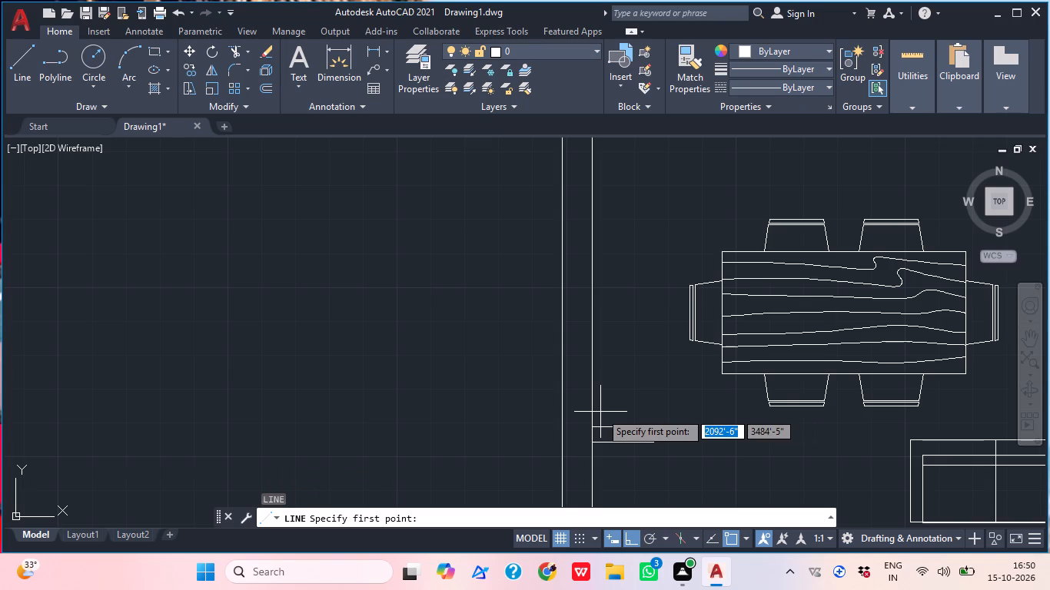
pyautogui.click(592, 365)
pyautogui.click(566, 366)
pyautogui.moveTo(628, 378); pyautogui.dragTo(602, 434, button='middle')
pyautogui.press('Escape')
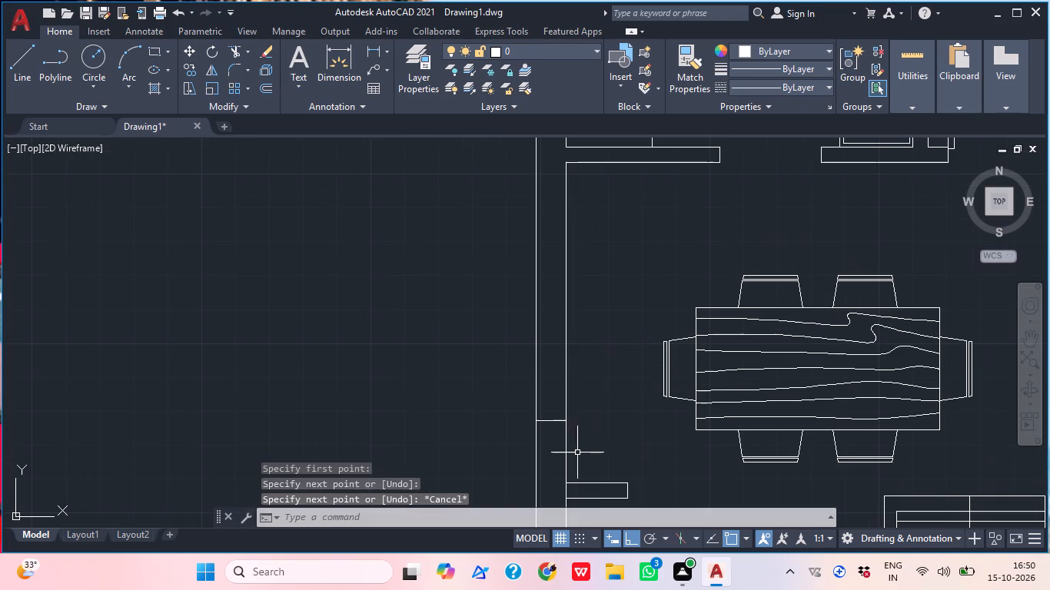
pyautogui.write('l')
pyautogui.press('space')
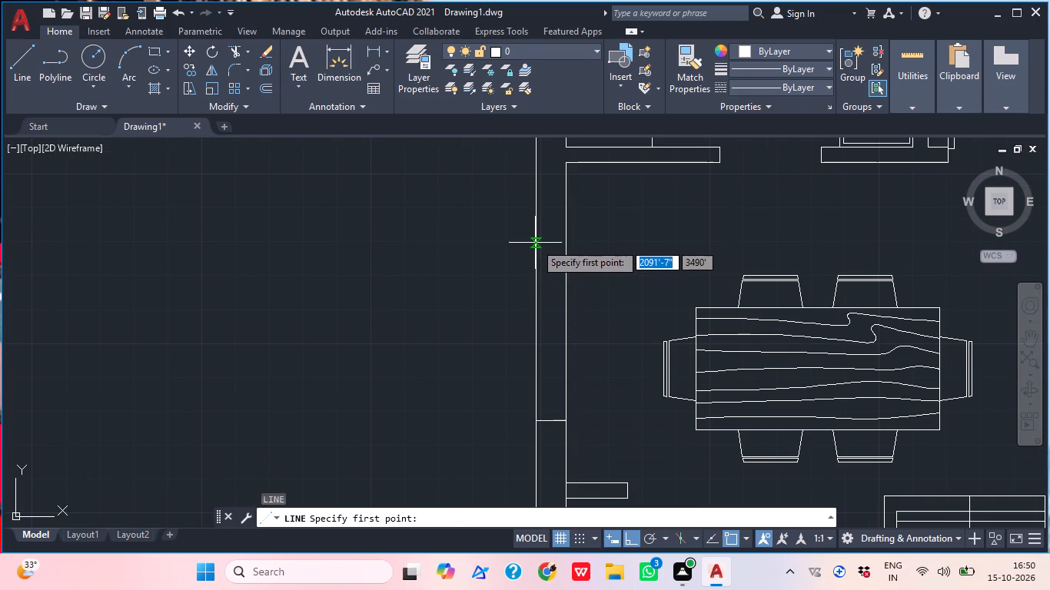
pyautogui.click(534, 239)
pyautogui.click(564, 238)
pyautogui.press('Escape')
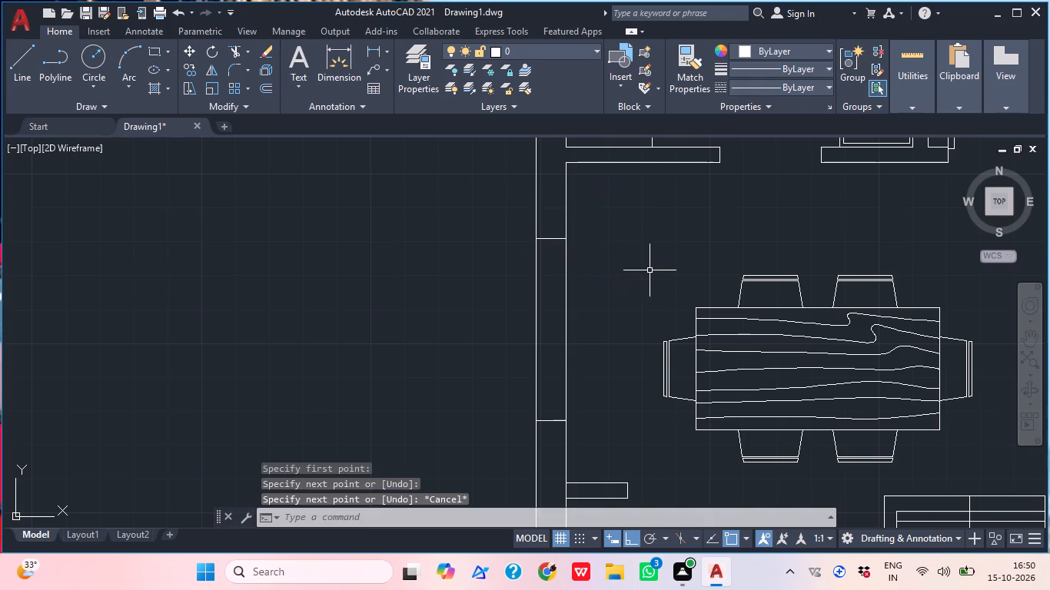
# Draw a centre line about 4'-6" long between the midpoints of the dining area's west window jambs.
pyautogui.write('l')
pyautogui.press('space')
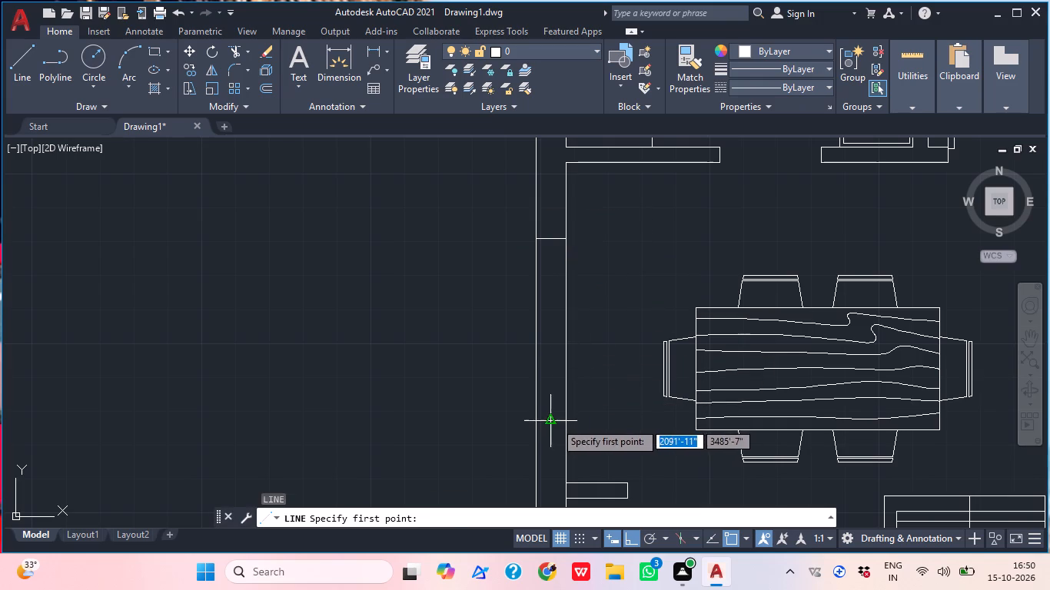
pyautogui.click(554, 422)
pyautogui.click(549, 239)
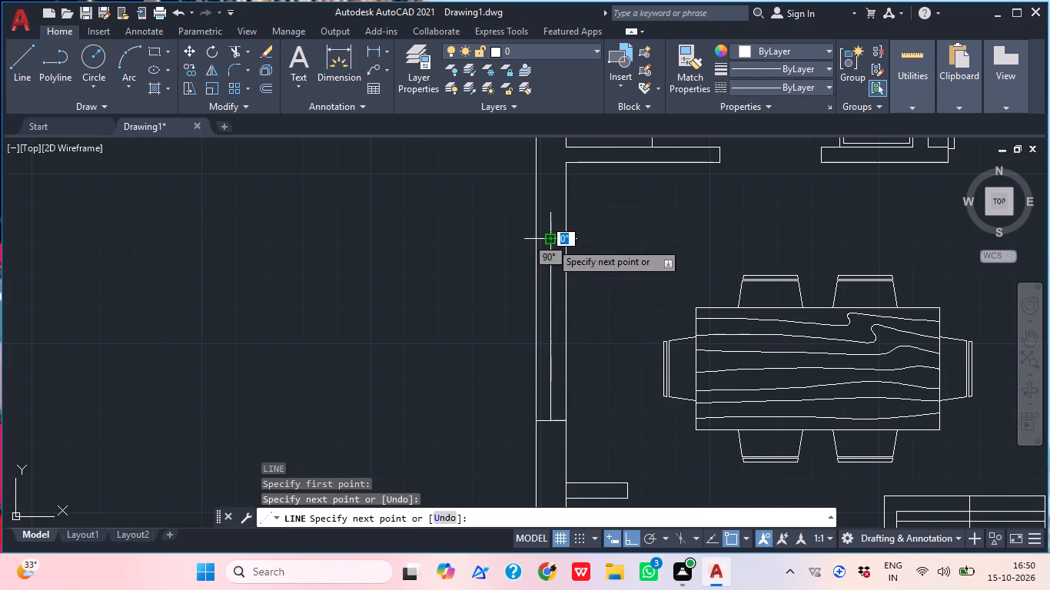
pyautogui.moveTo(609, 290); pyautogui.dragTo(638, 296, button='middle')
pyautogui.press('Escape')
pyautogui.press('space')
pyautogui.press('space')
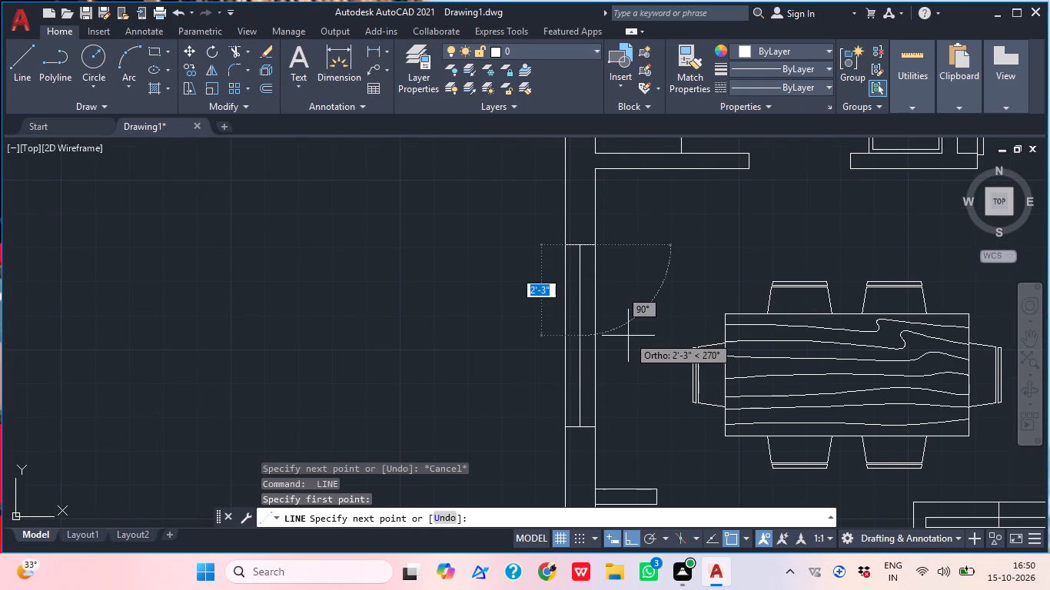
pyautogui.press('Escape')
# Offset the dining area's west window centre line 1" to both sides and delete the original centre line.
pyautogui.write('o')
pyautogui.press('space')
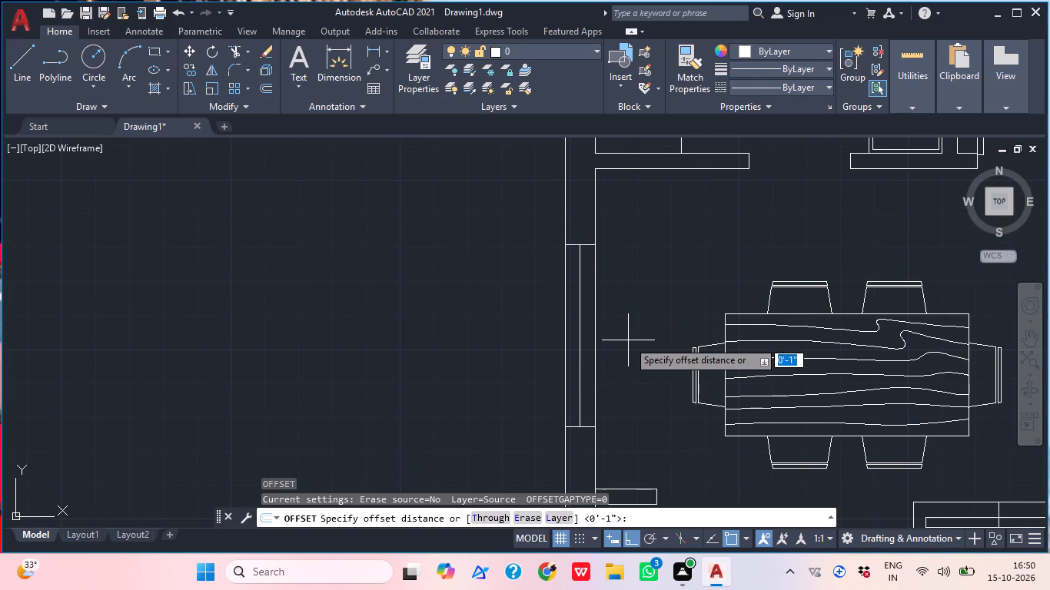
pyautogui.press('space')
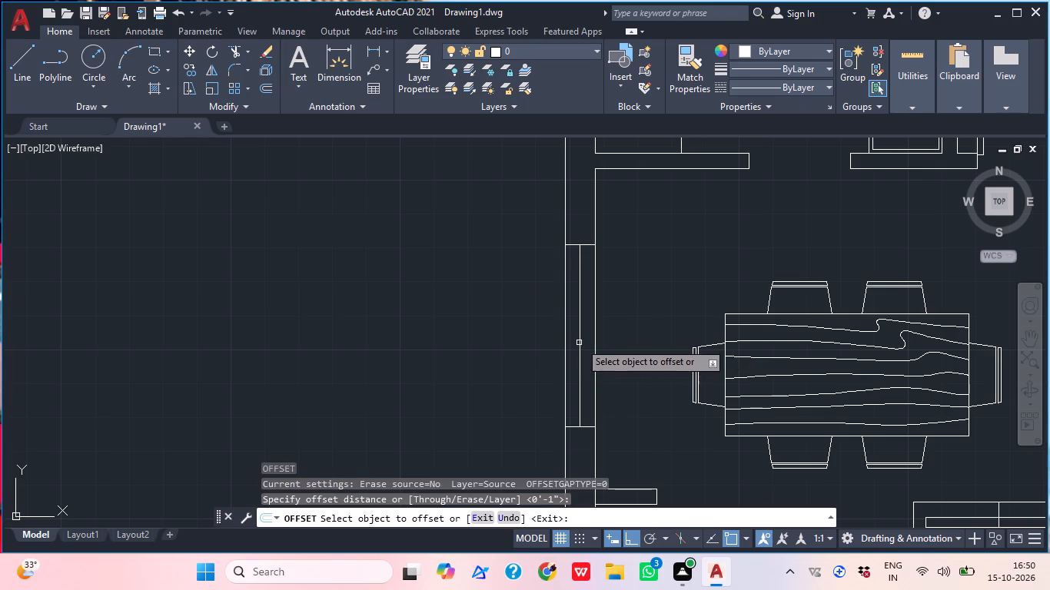
pyautogui.scroll(1, 595, 320)
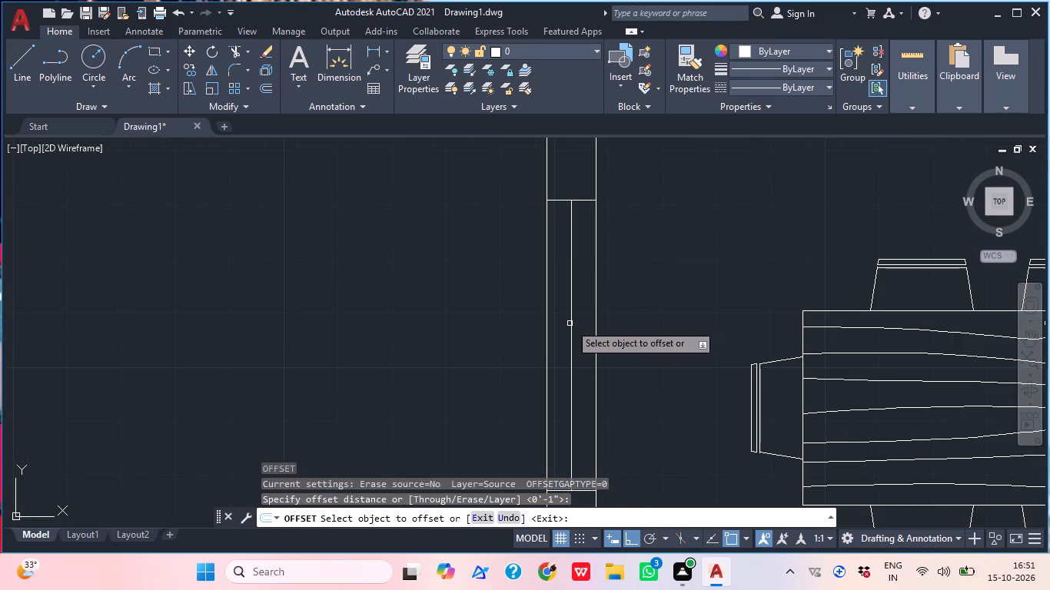
pyautogui.click(571, 323)
pyautogui.scroll(1, 584, 327)
pyautogui.click(584, 327)
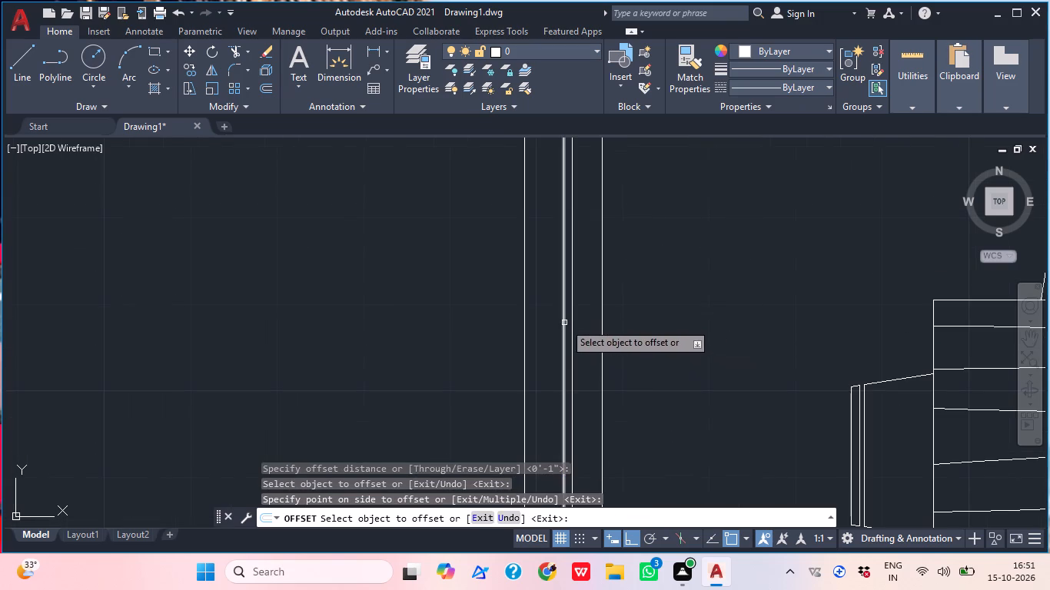
pyautogui.click(564, 323)
pyautogui.click(533, 325)
pyautogui.press('Escape')
pyautogui.scroll(2, 567, 345)
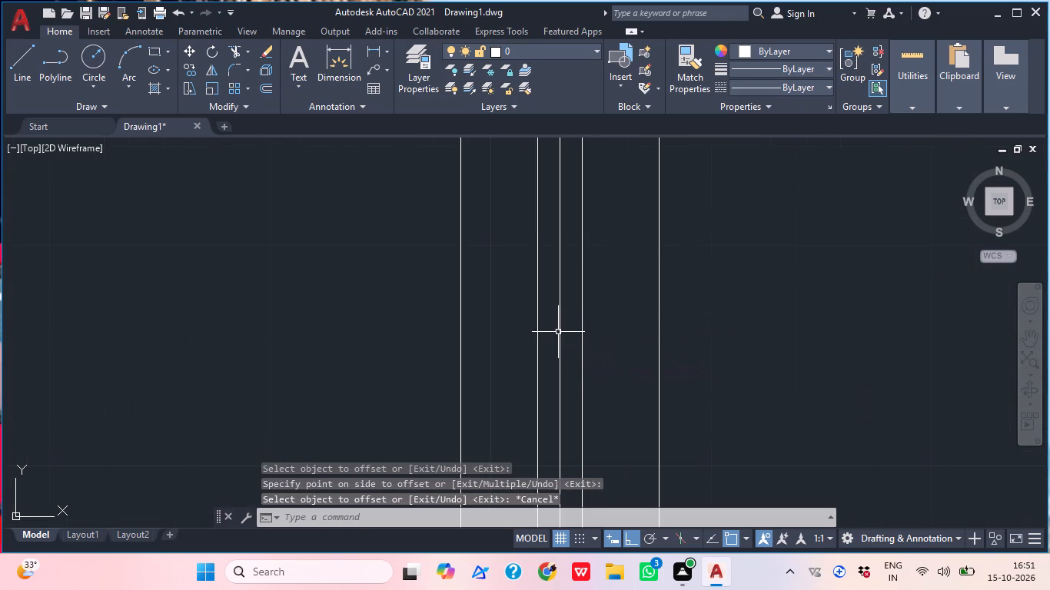
pyautogui.click(562, 339)
pyautogui.press('Delete')
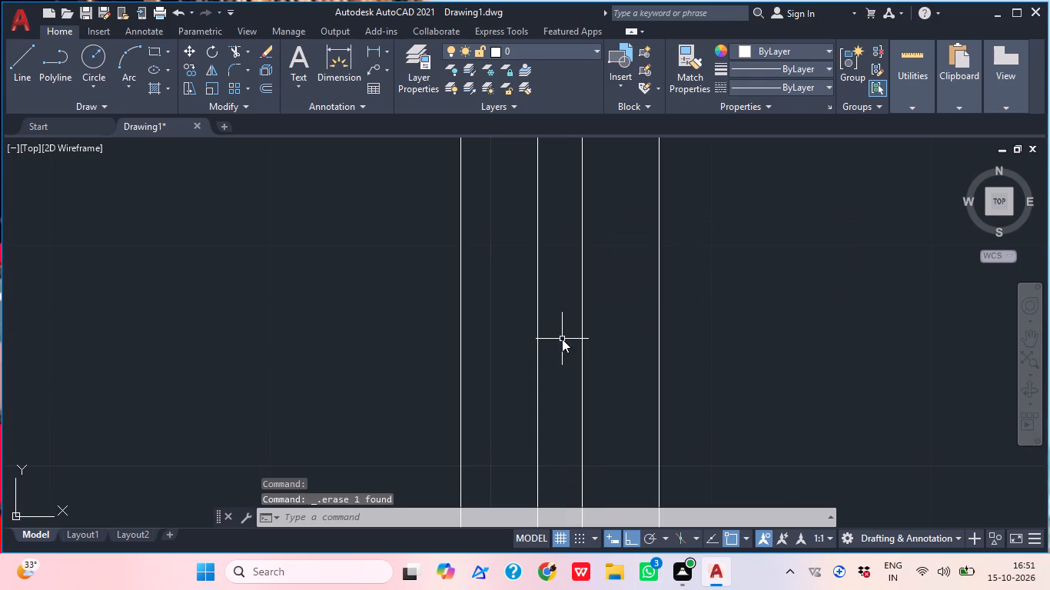
pyautogui.scroll(-2, 560, 349)
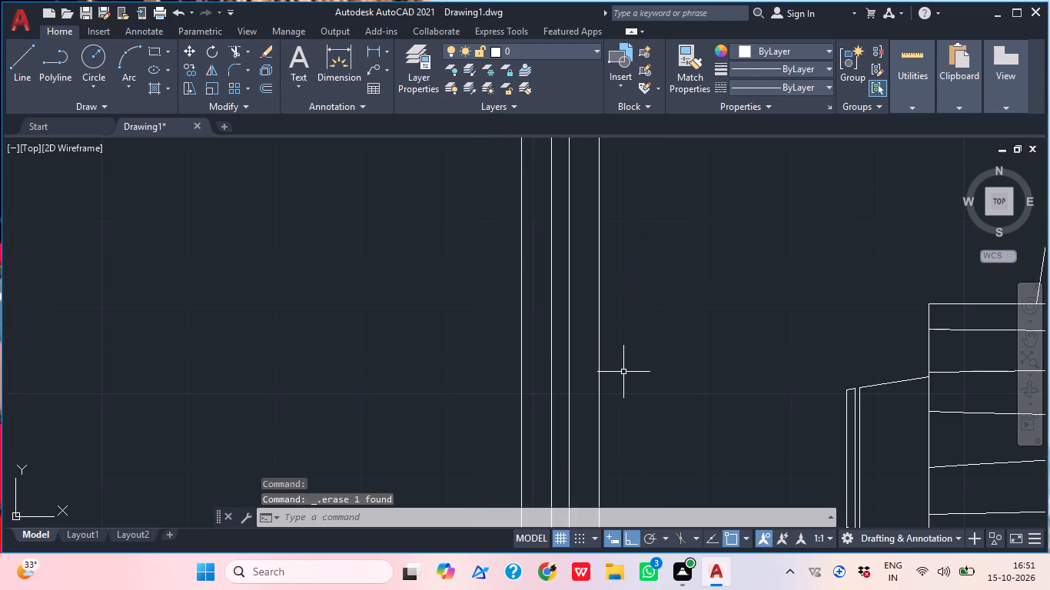
# Review the whole floor plan, including the west wall windows, the furnished rooms and the car parking area.
pyautogui.scroll(-4, 646, 358)
pyautogui.moveTo(681, 439); pyautogui.dragTo(643, 313, button='middle')
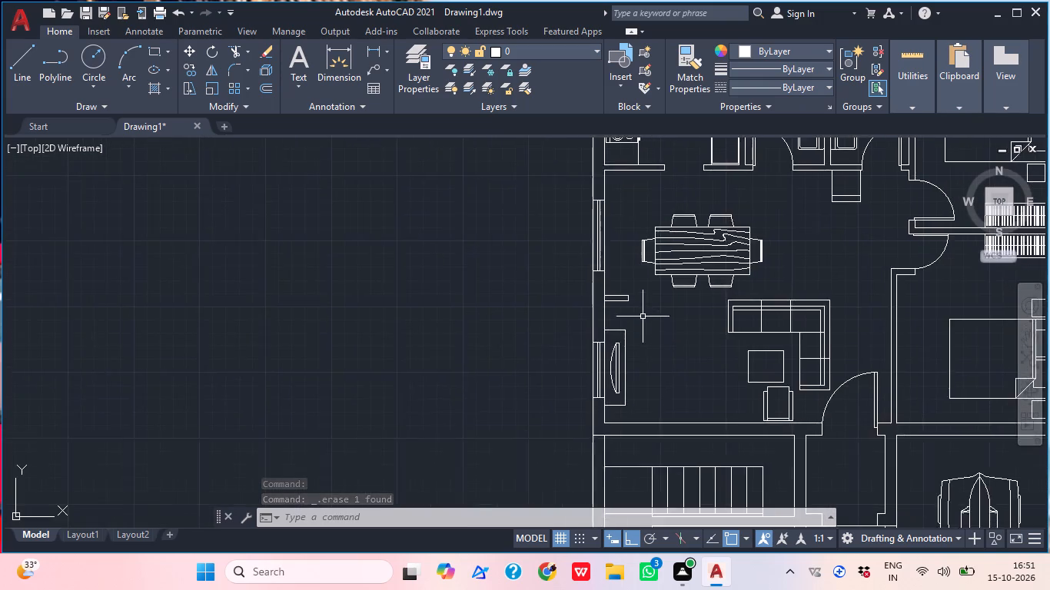
pyautogui.scroll(-1, 667, 345)
pyautogui.moveTo(706, 390); pyautogui.dragTo(632, 439, button='middle')
pyautogui.scroll(-1, 646, 380)
pyautogui.moveTo(650, 380); pyautogui.dragTo(613, 363, button='middle')
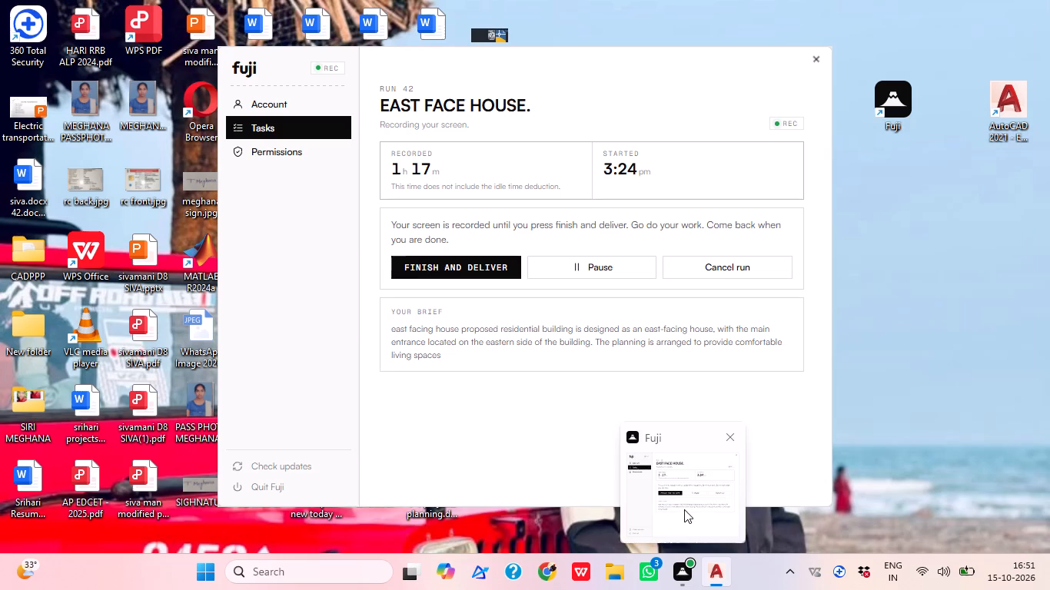
pyautogui.moveTo(577, 334); pyautogui.dragTo(567, 298, button='middle')
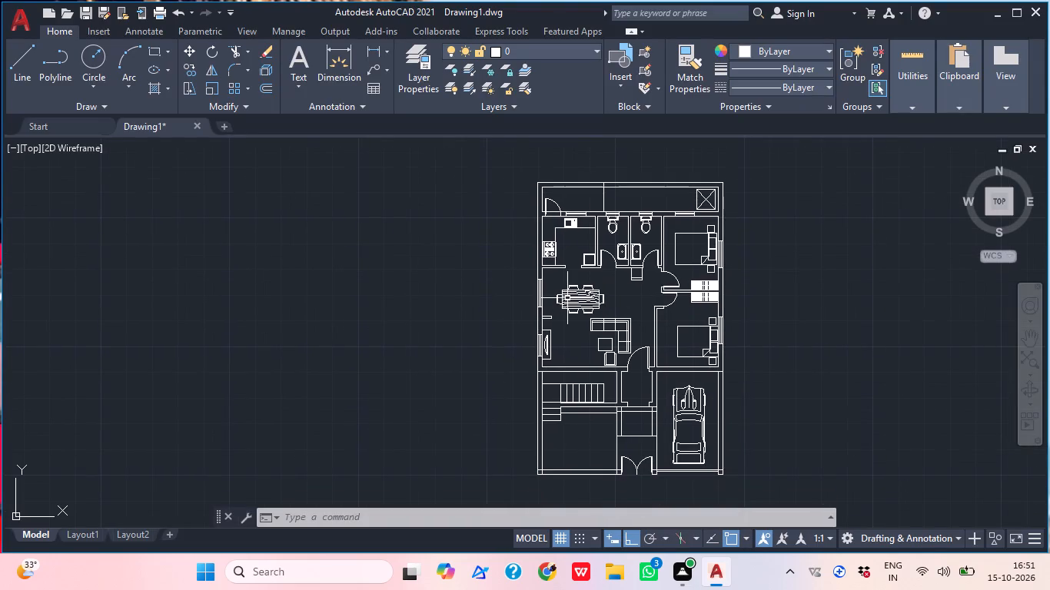
pyautogui.moveTo(567, 300); pyautogui.dragTo(623, 279, button='middle')
pyautogui.moveTo(696, 388); pyautogui.dragTo(686, 347, button='middle')
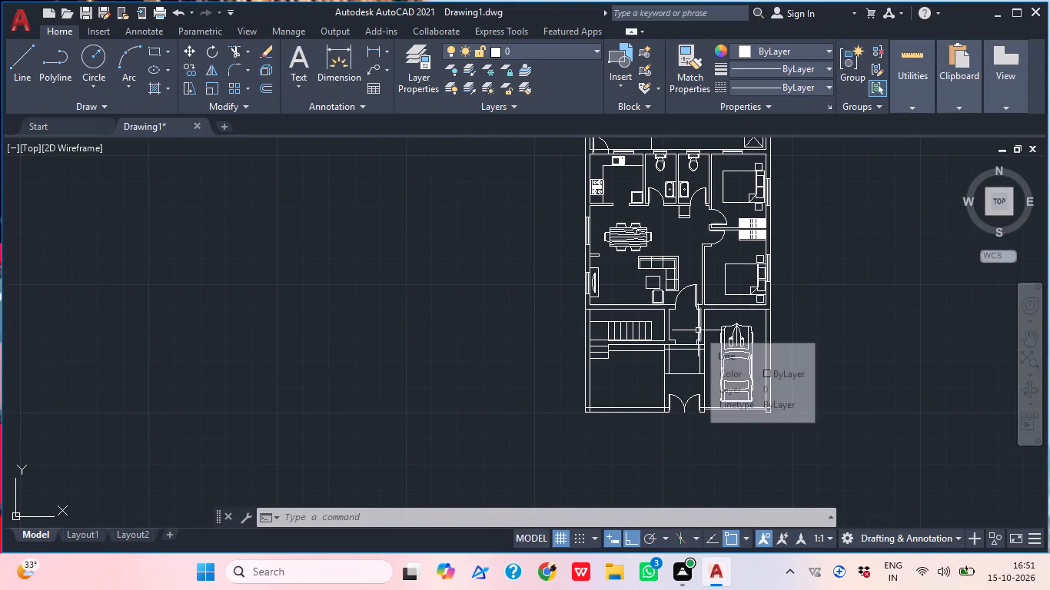
pyautogui.moveTo(719, 344); pyautogui.dragTo(701, 305, button='middle')
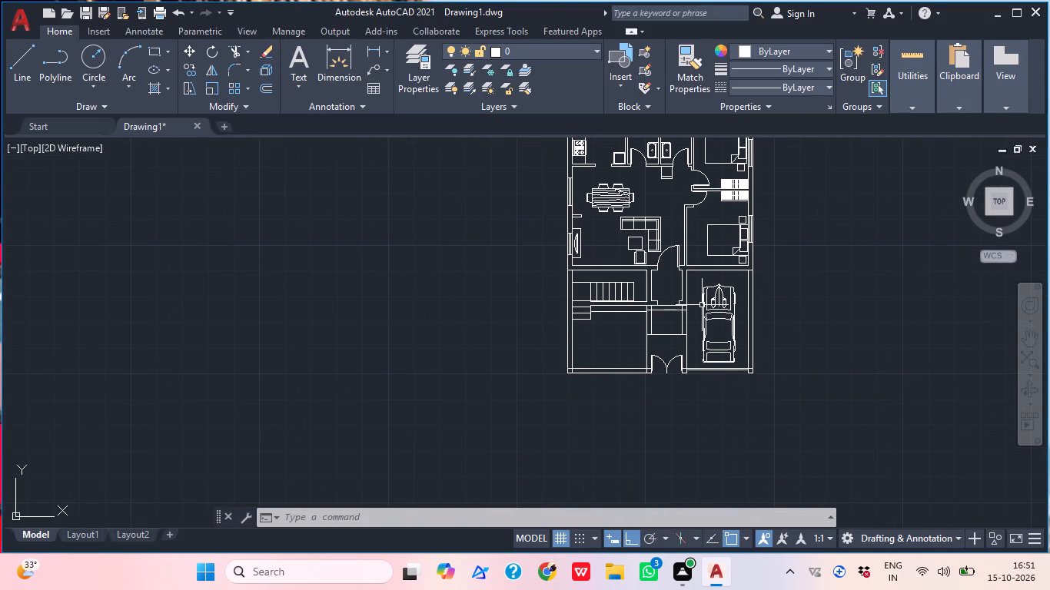
pyautogui.moveTo(753, 281); pyautogui.dragTo(754, 321, button='middle')
pyautogui.moveTo(808, 319); pyautogui.dragTo(754, 311, button='middle')
pyautogui.scroll(-1, 763, 313)
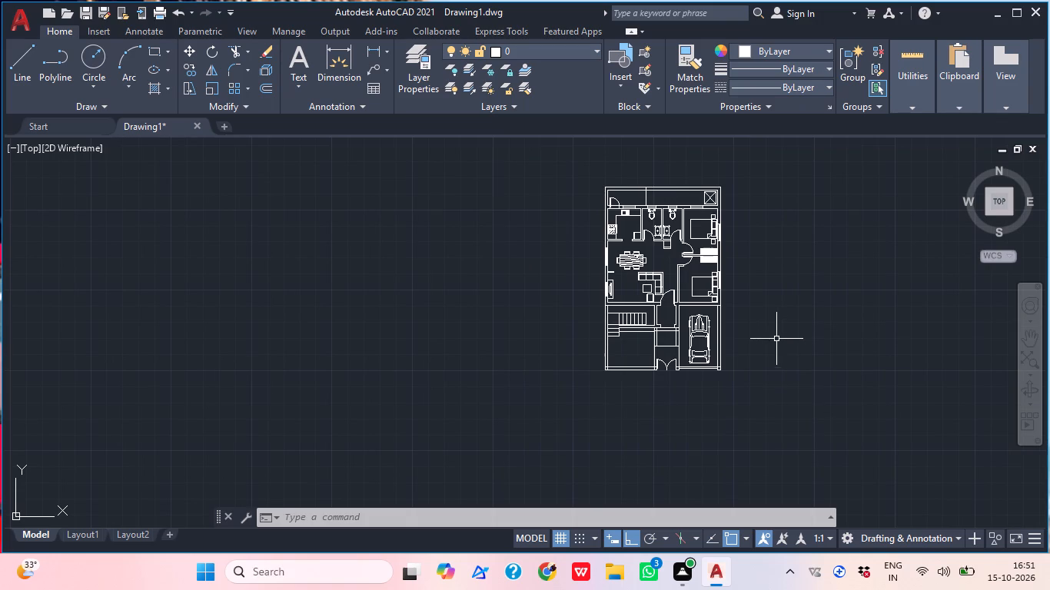
pyautogui.moveTo(741, 347); pyautogui.dragTo(742, 367, button='middle')
pyautogui.scroll(-1, 742, 350)
pyautogui.middleClick(741, 378)
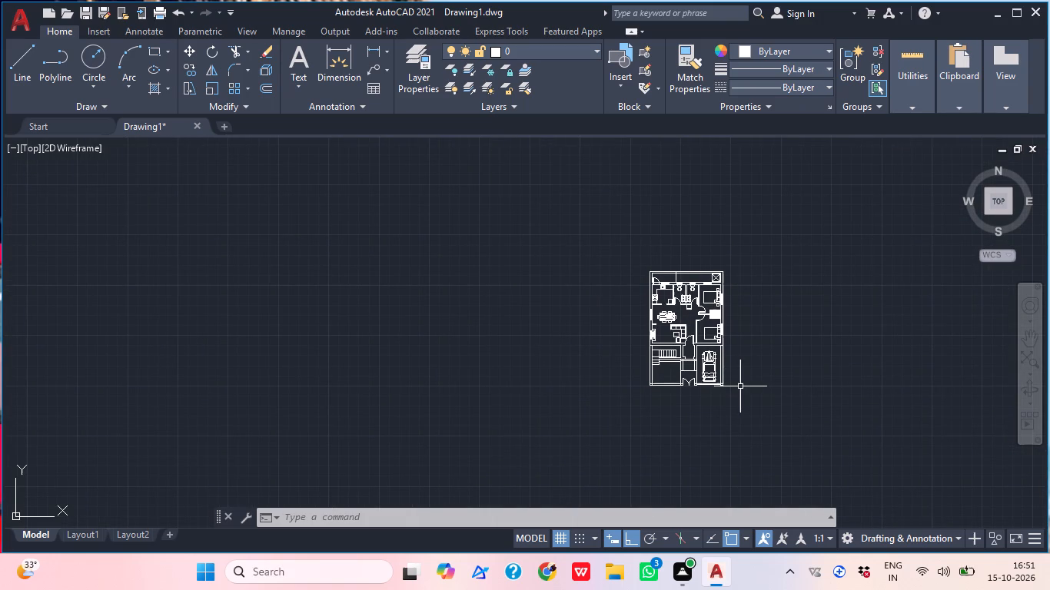
# Copy the living room's TV and its unit, with Ortho off, against the north-east bedroom's west wall, facing the bed.
pyautogui.scroll(2, 680, 307)
pyautogui.moveTo(693, 384); pyautogui.dragTo(753, 231, button='middle')
pyautogui.scroll(1, 681, 340)
pyautogui.scroll(1, 676, 244)
pyautogui.moveTo(673, 191); pyautogui.dragTo(650, 466, button='middle')
pyautogui.scroll(2, 663, 419)
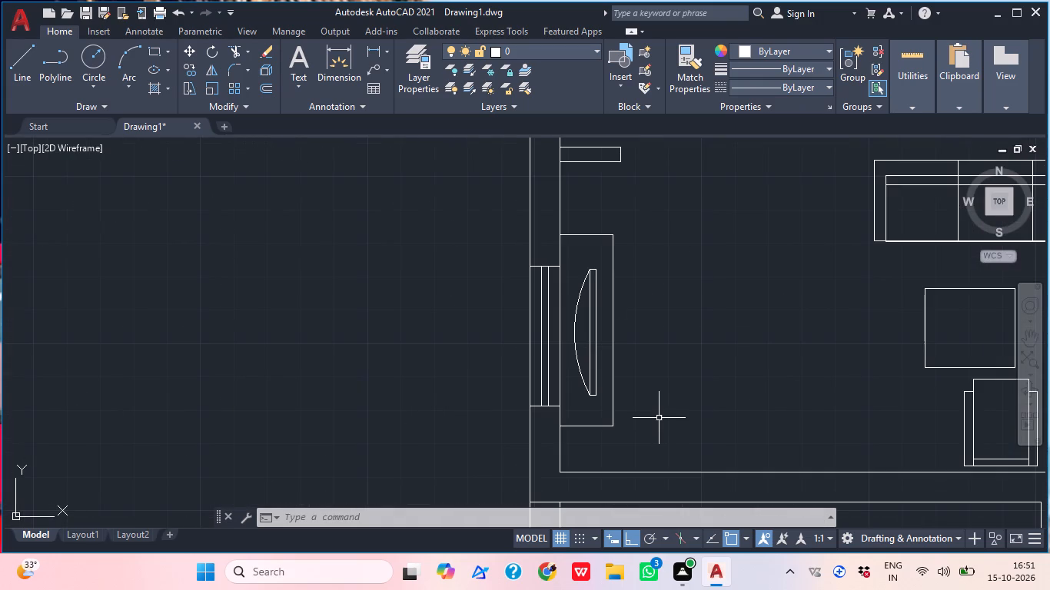
pyautogui.click(663, 437)
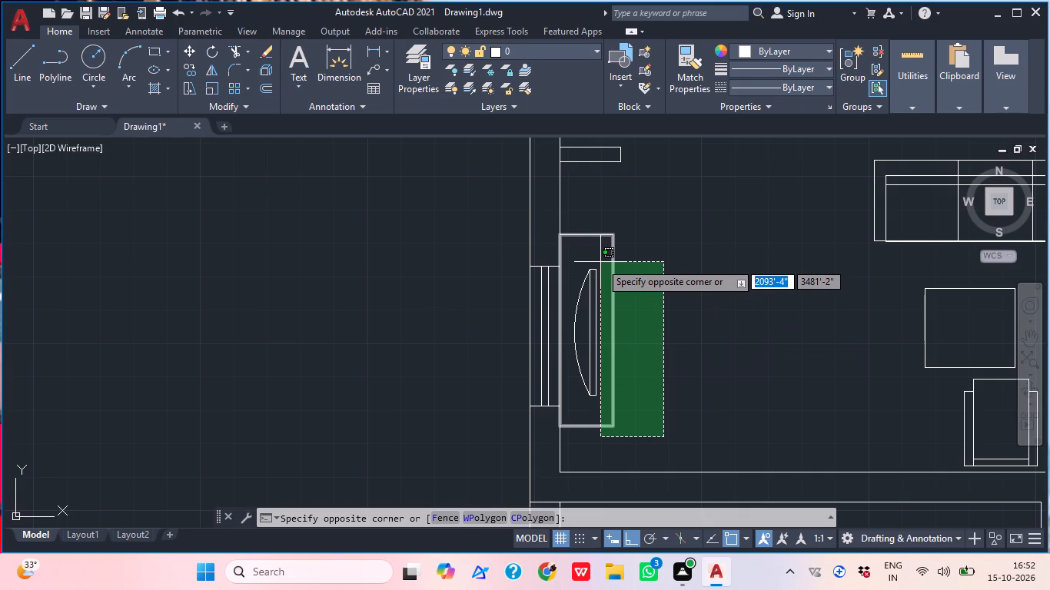
pyautogui.click(579, 227)
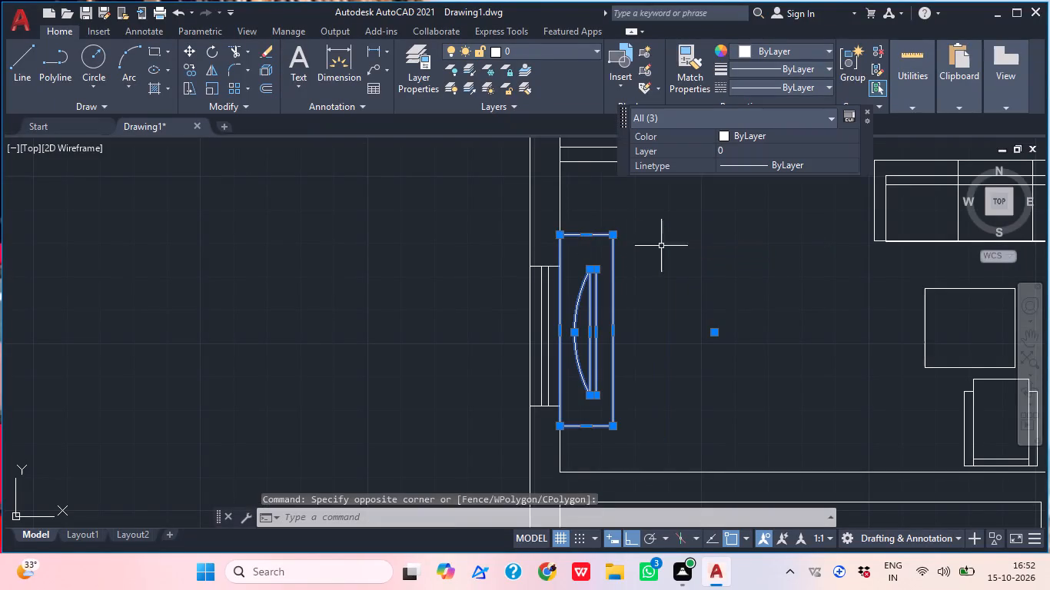
pyautogui.moveTo(683, 245); pyautogui.dragTo(651, 281, button='middle')
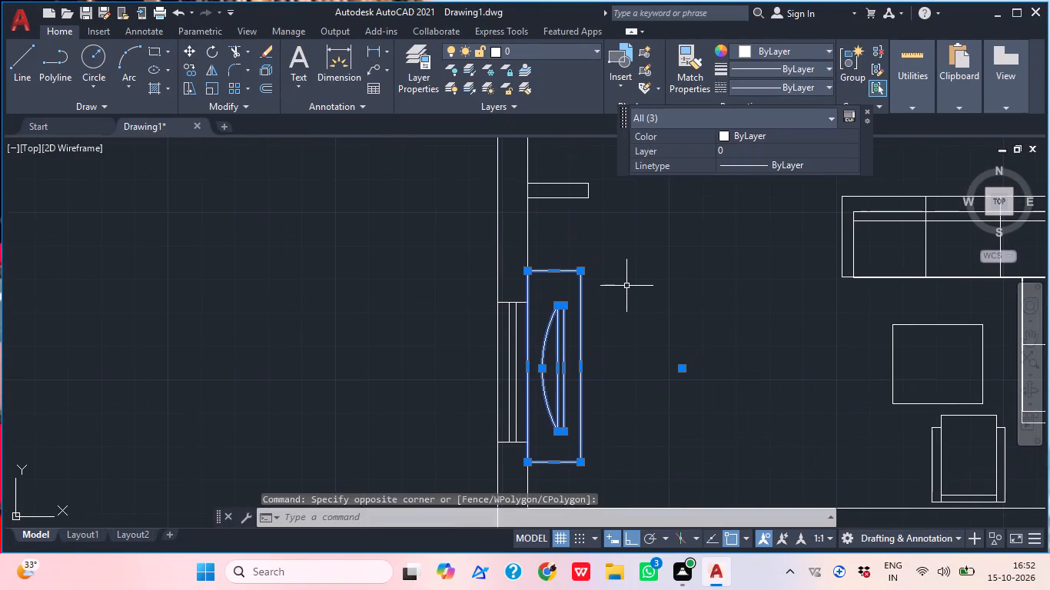
pyautogui.press('c')
pyautogui.write('op')
pyautogui.press('space')
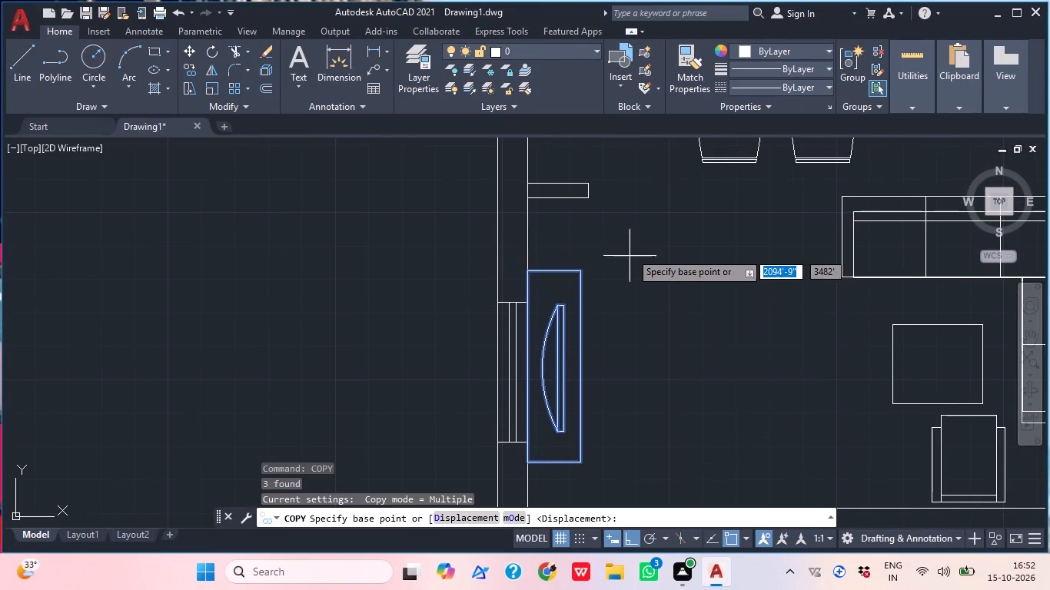
pyautogui.scroll(-2, 635, 236)
pyautogui.scroll(1, 589, 323)
pyautogui.click(588, 323)
pyautogui.scroll(-2, 706, 283)
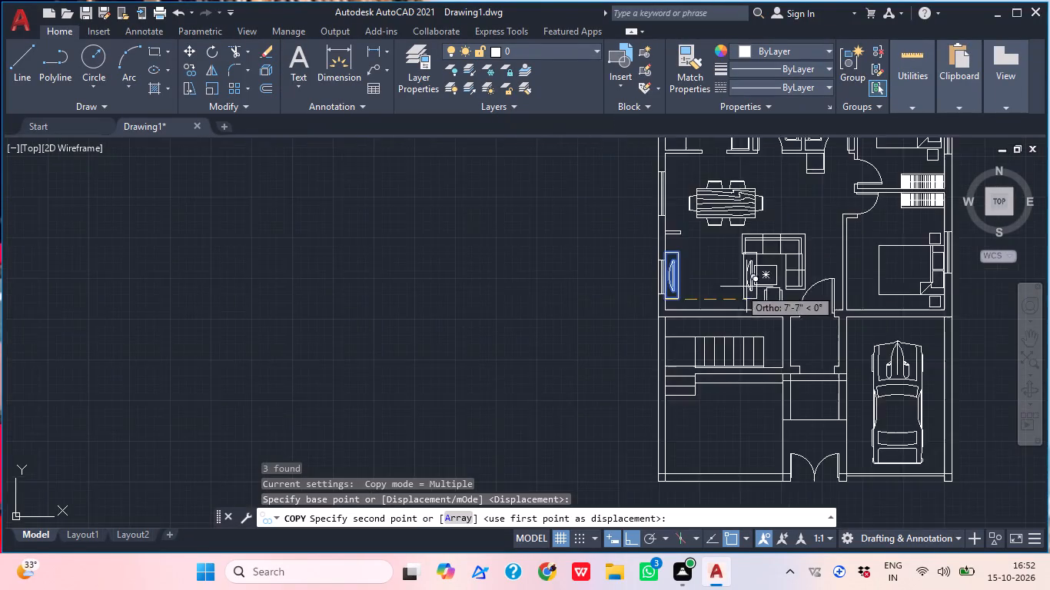
pyautogui.moveTo(766, 281); pyautogui.dragTo(577, 470, button='middle')
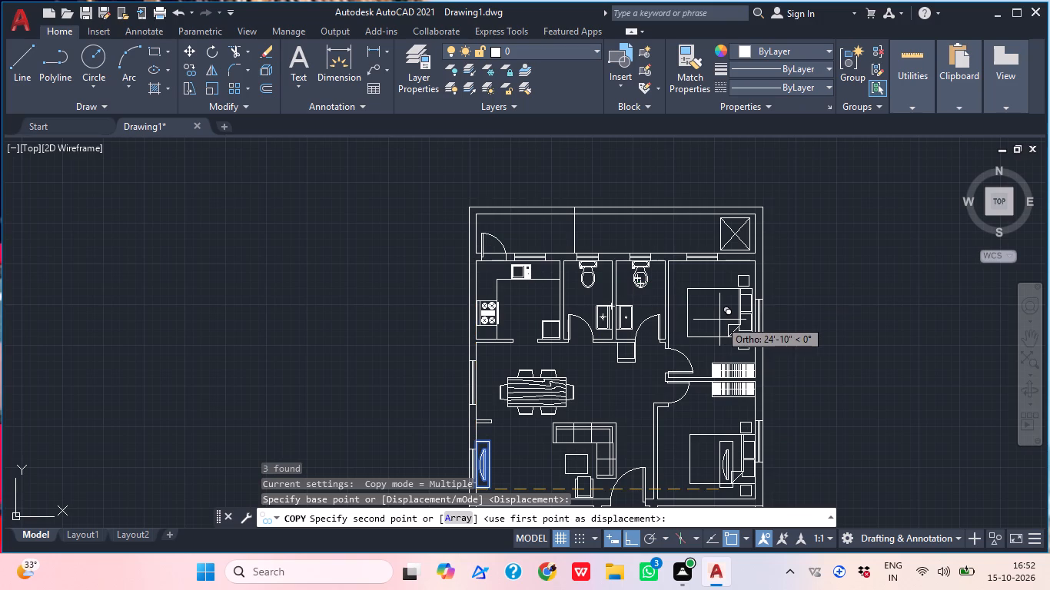
pyautogui.scroll(1, 730, 288)
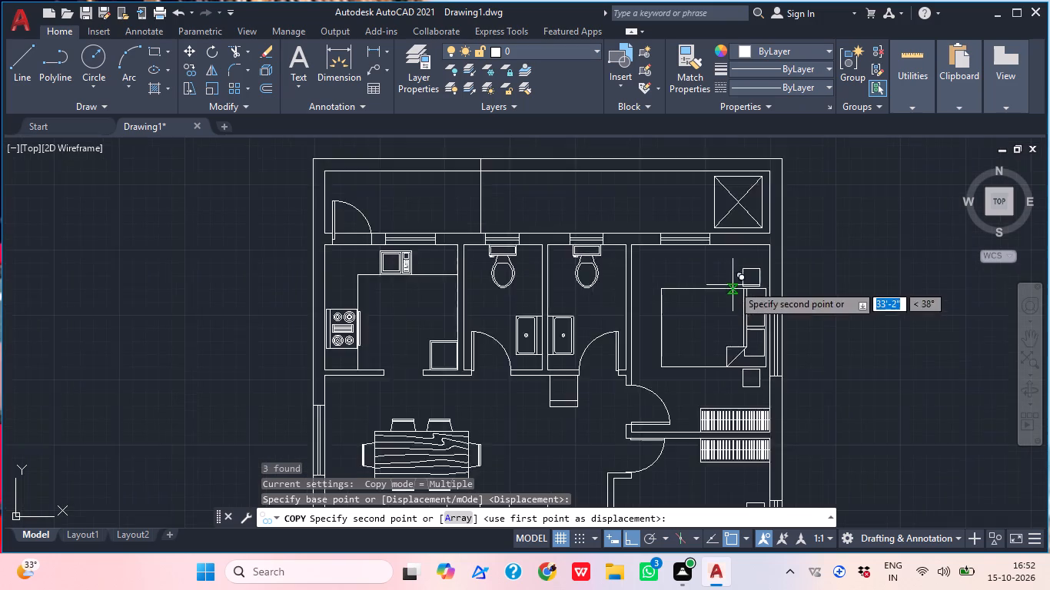
pyautogui.scroll(1, 733, 284)
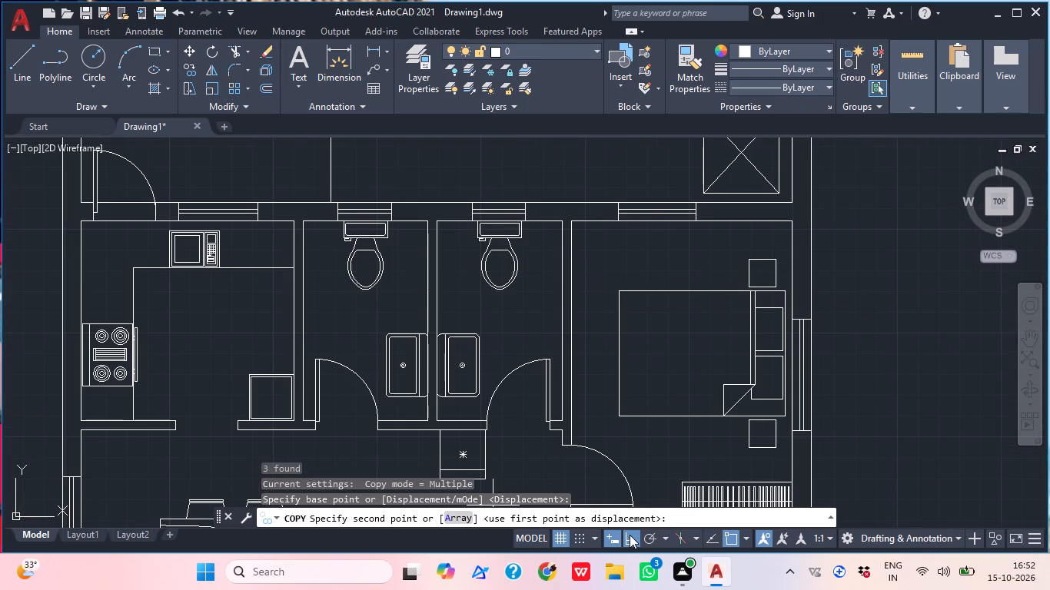
pyautogui.click(630, 535)
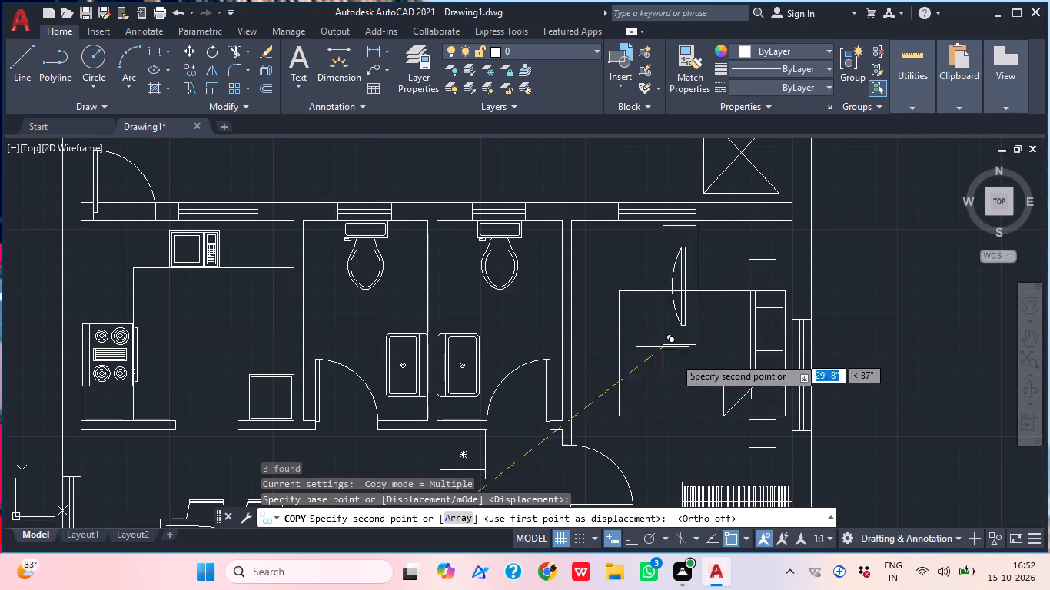
pyautogui.scroll(1, 531, 381)
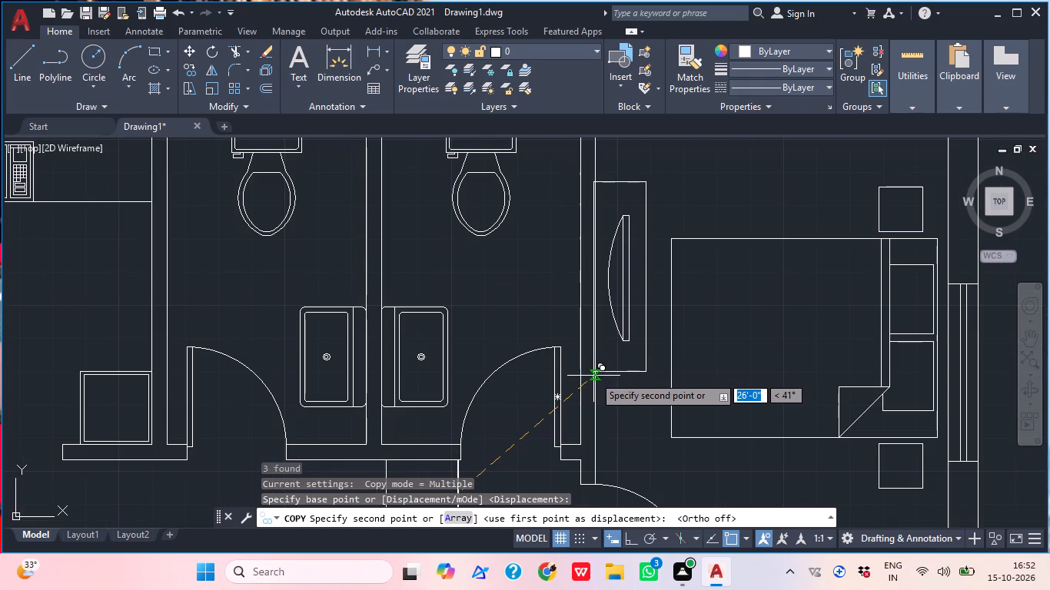
pyautogui.scroll(2, 593, 376)
pyautogui.click(599, 374)
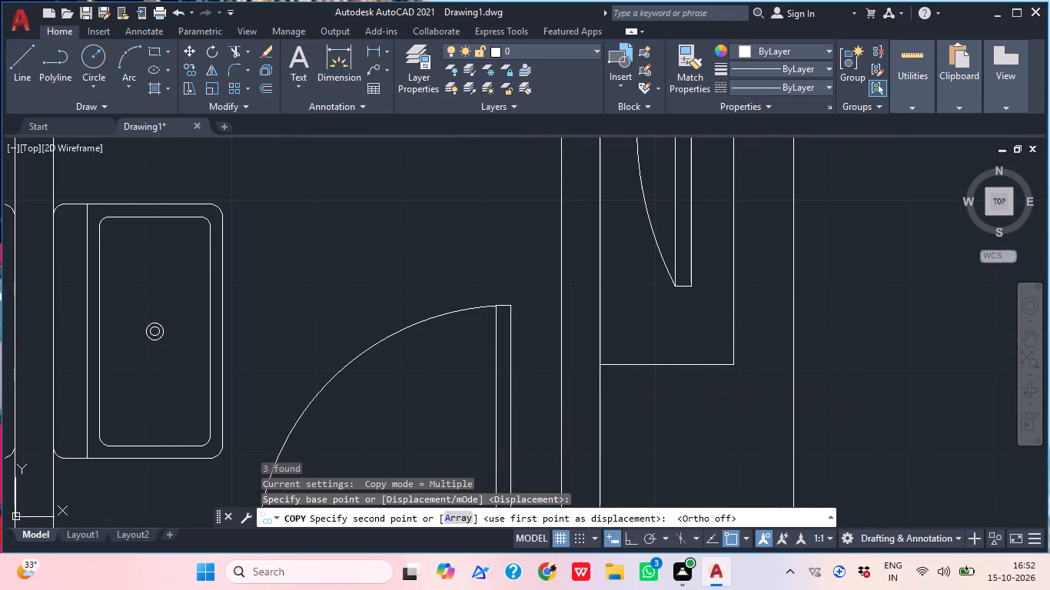
pyautogui.scroll(-2, 650, 372)
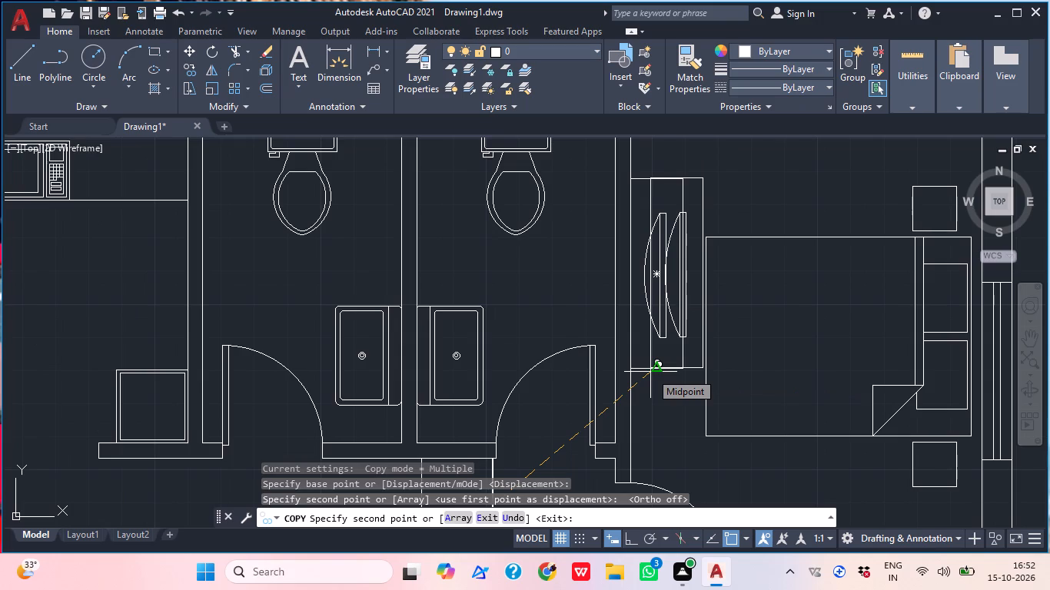
pyautogui.scroll(-1, 676, 336)
pyautogui.press('Escape')
pyautogui.scroll(-1, 693, 321)
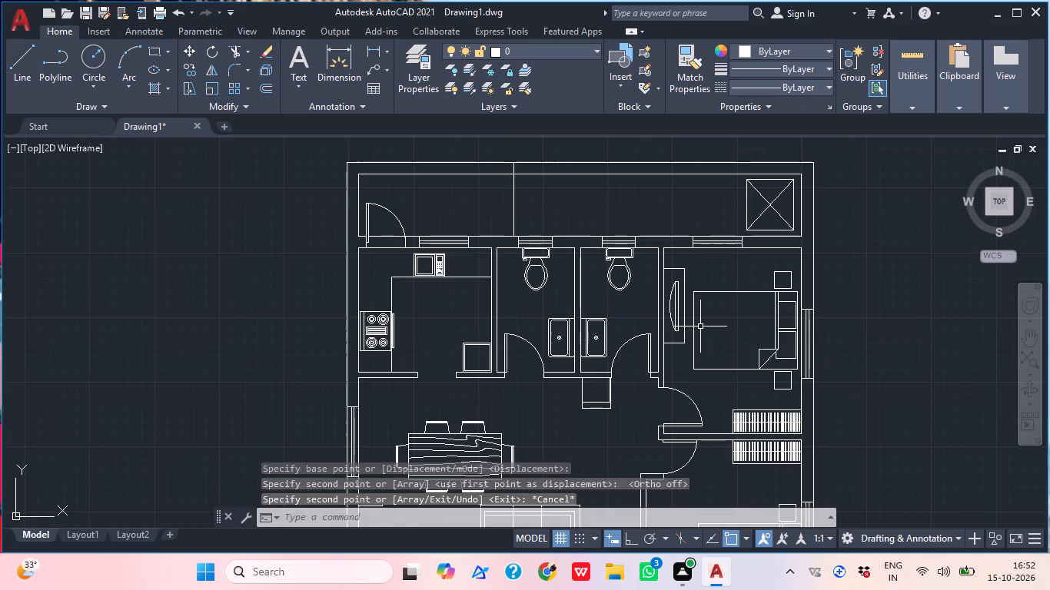
# Switch from the drawing to the desktop.
pyautogui.click(1048, 588)
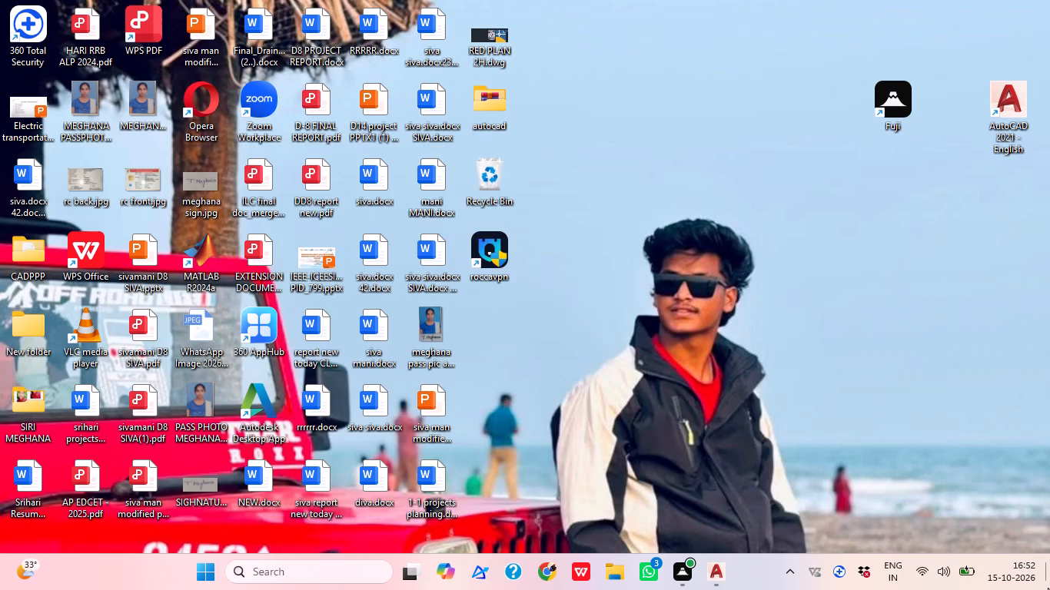
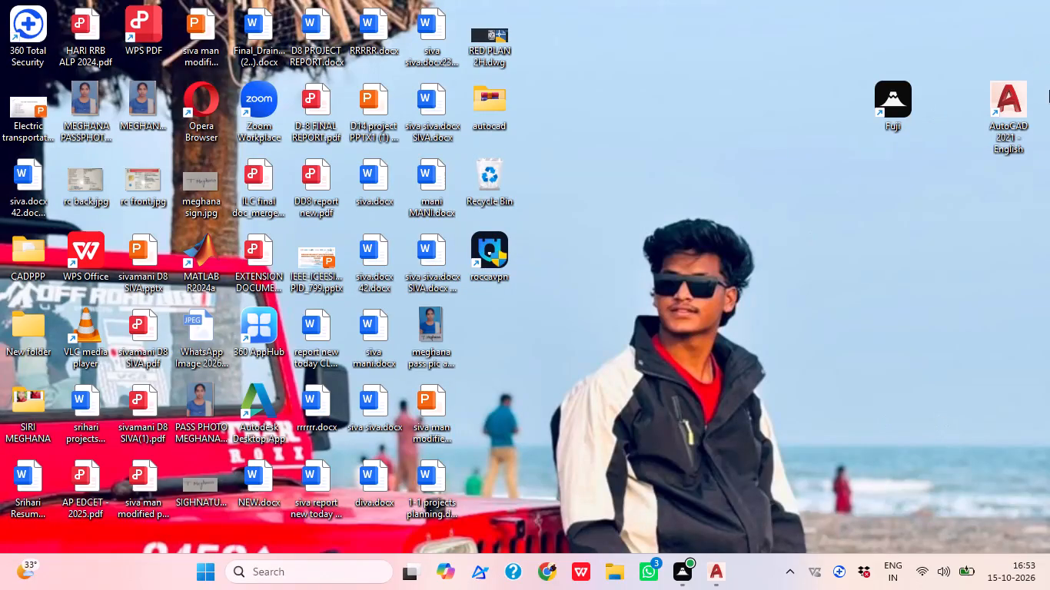
# Return to the AutoCAD floor plan drawing and close the extra instance showing only the Start page.
pyautogui.doubleClick(1008, 102)
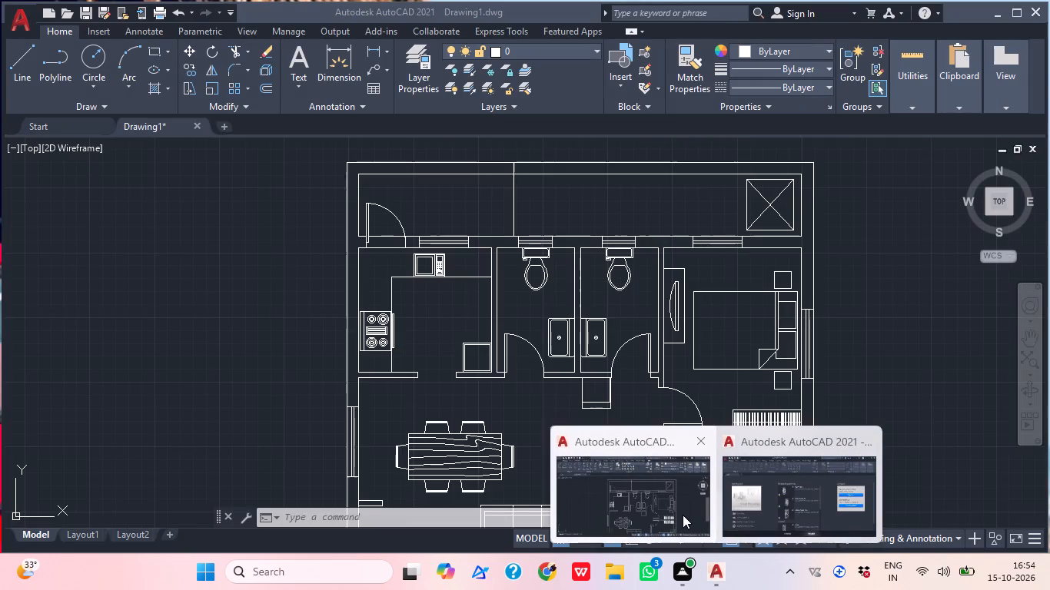
pyautogui.click(683, 515)
pyautogui.moveTo(514, 378); pyautogui.dragTo(451, 308, button='middle')
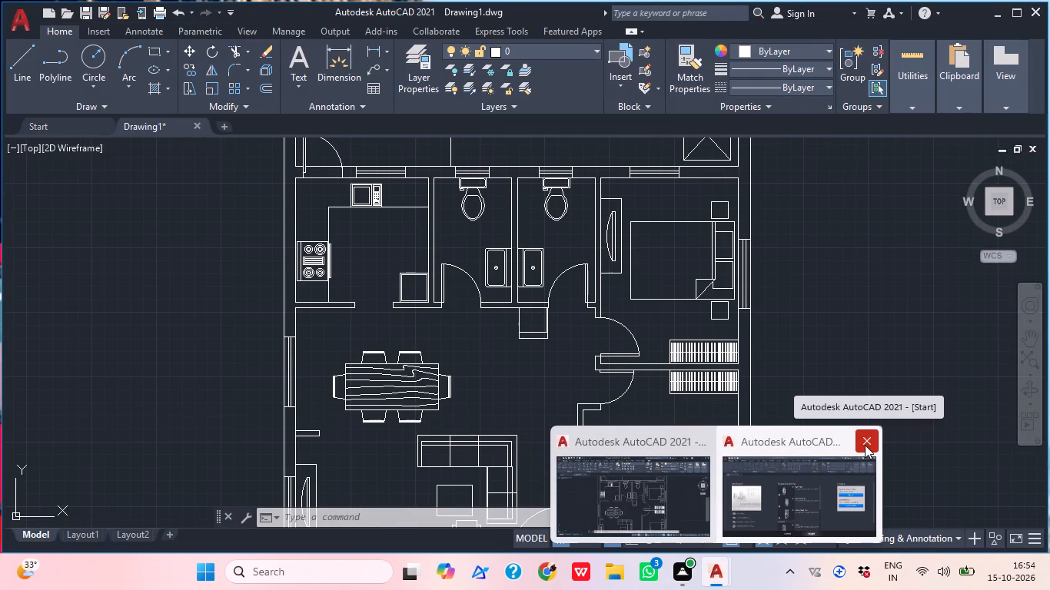
pyautogui.click(865, 445)
pyautogui.click(745, 481)
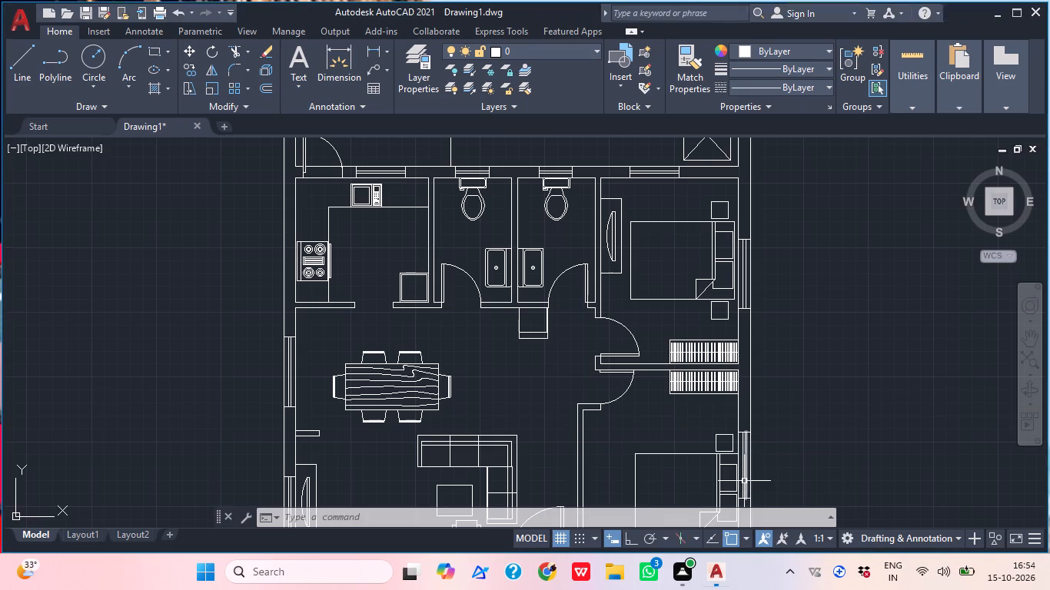
# Save the floor plan in the AUTO CADD folder under the file name 5 pm.
pyautogui.hotkey('ctrl', 's')
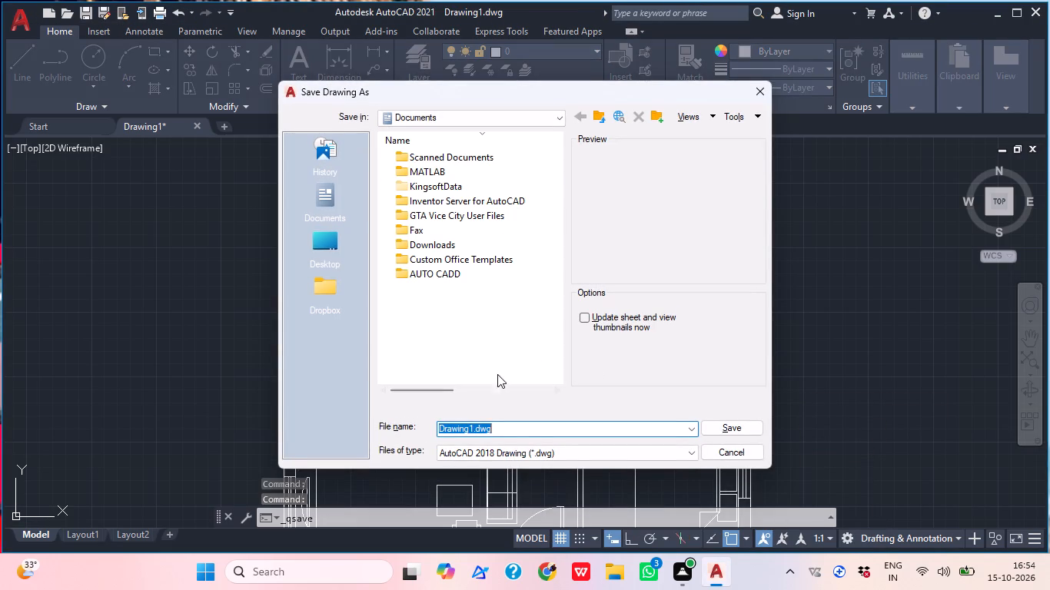
pyautogui.doubleClick(448, 267)
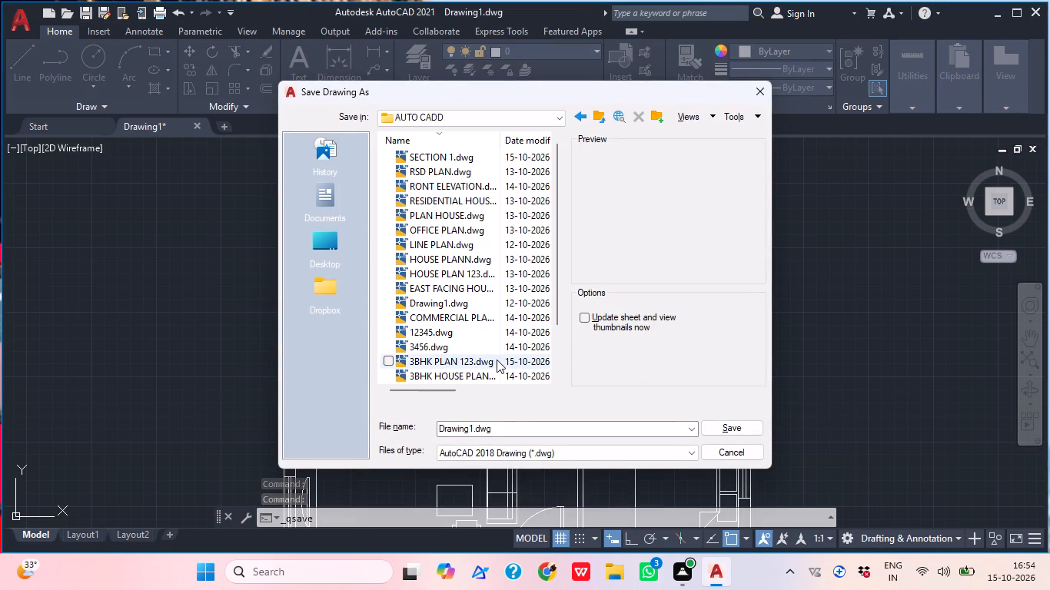
pyautogui.click(519, 427)
pyautogui.press('BackSpace')
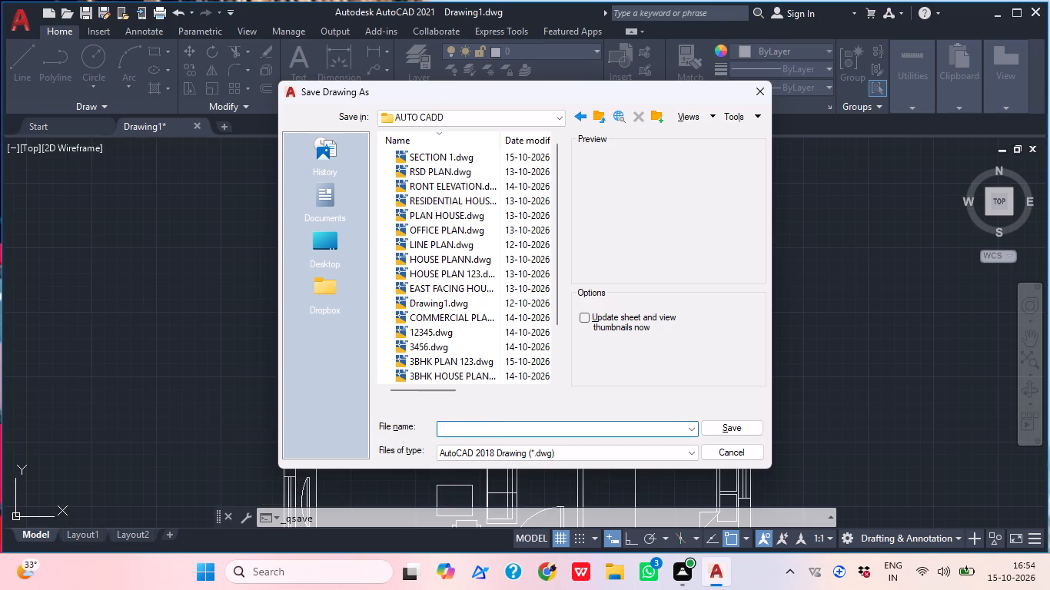
pyautogui.write('5')
pyautogui.press('space')
pyautogui.write('pm')
pyautogui.press('space')
pyautogui.click(721, 429)
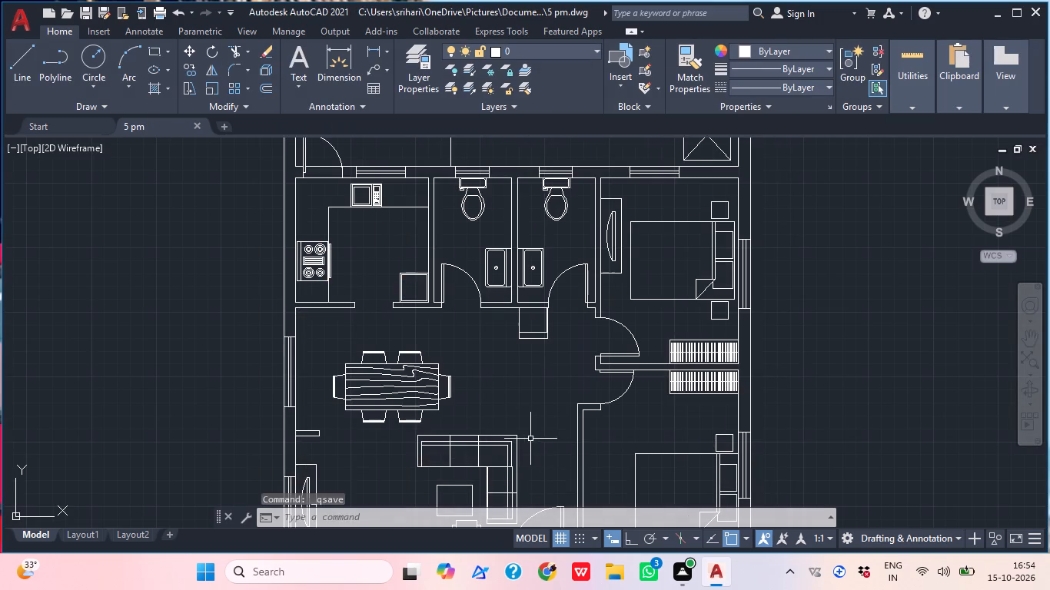
# Review the floor plan from the furnished rooms to the staircase, front gate and car parking area.
pyautogui.moveTo(531, 439); pyautogui.dragTo(499, 415, button='middle')
pyautogui.scroll(-1, 520, 432)
pyautogui.moveTo(544, 403); pyautogui.dragTo(520, 426, button='middle')
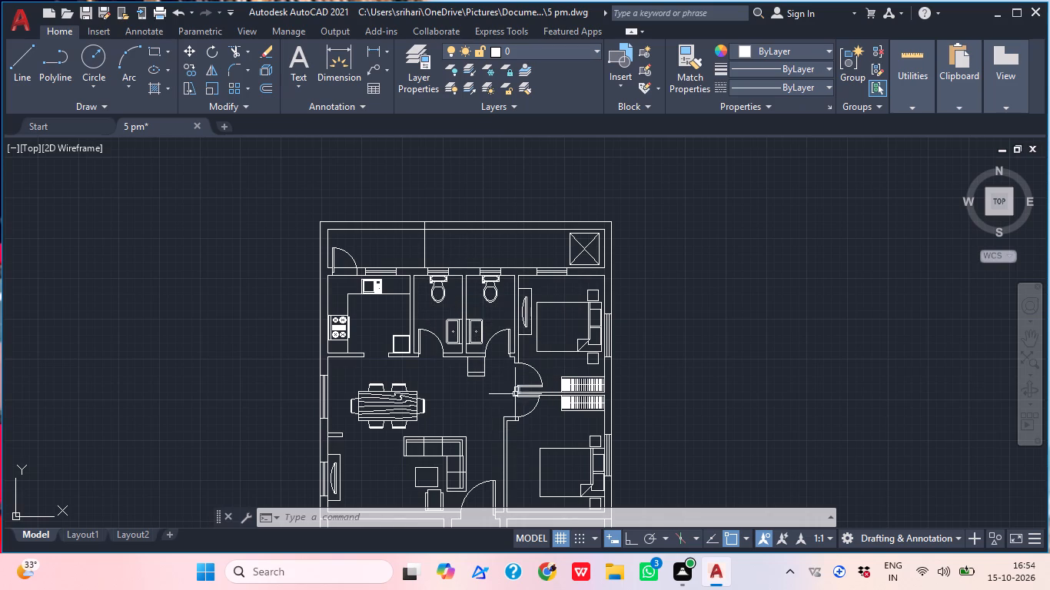
pyautogui.moveTo(604, 409); pyautogui.dragTo(588, 344, button='middle')
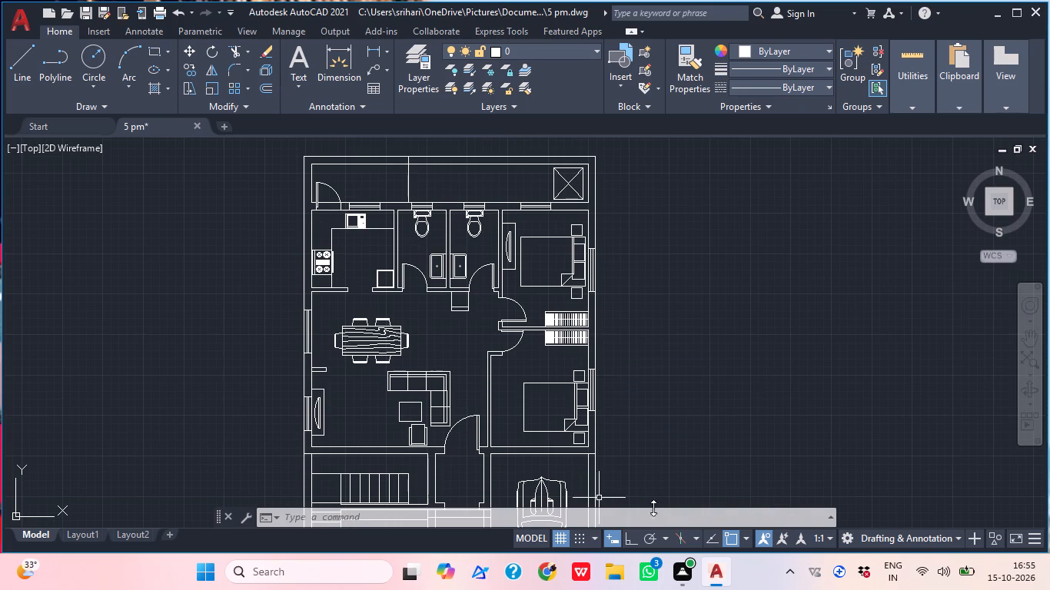
pyautogui.moveTo(630, 383); pyautogui.dragTo(643, 307, button='middle')
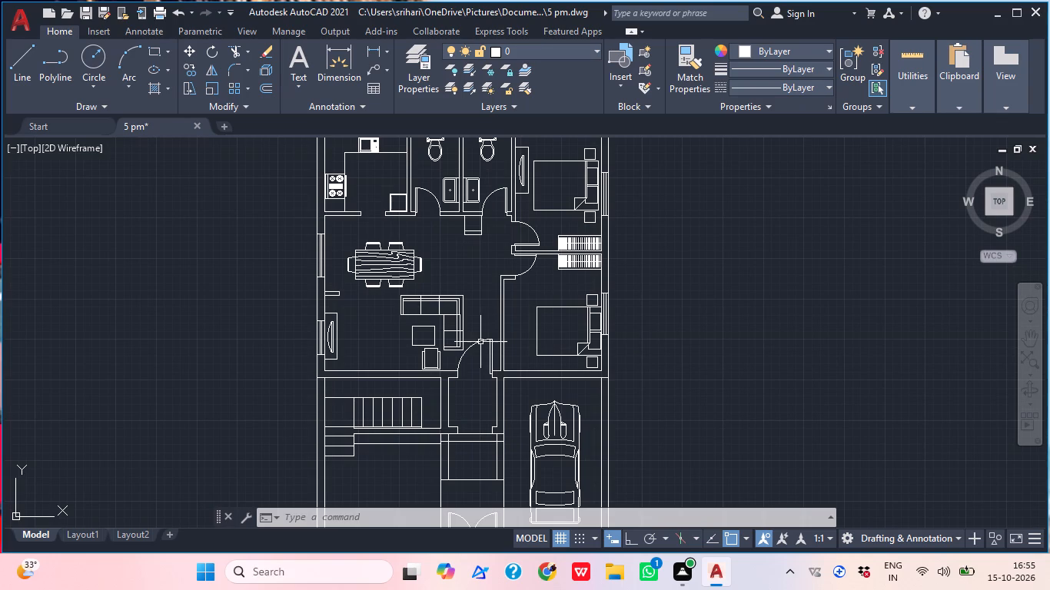
pyautogui.moveTo(536, 331); pyautogui.dragTo(530, 255, button='middle')
pyautogui.middleClick(544, 327)
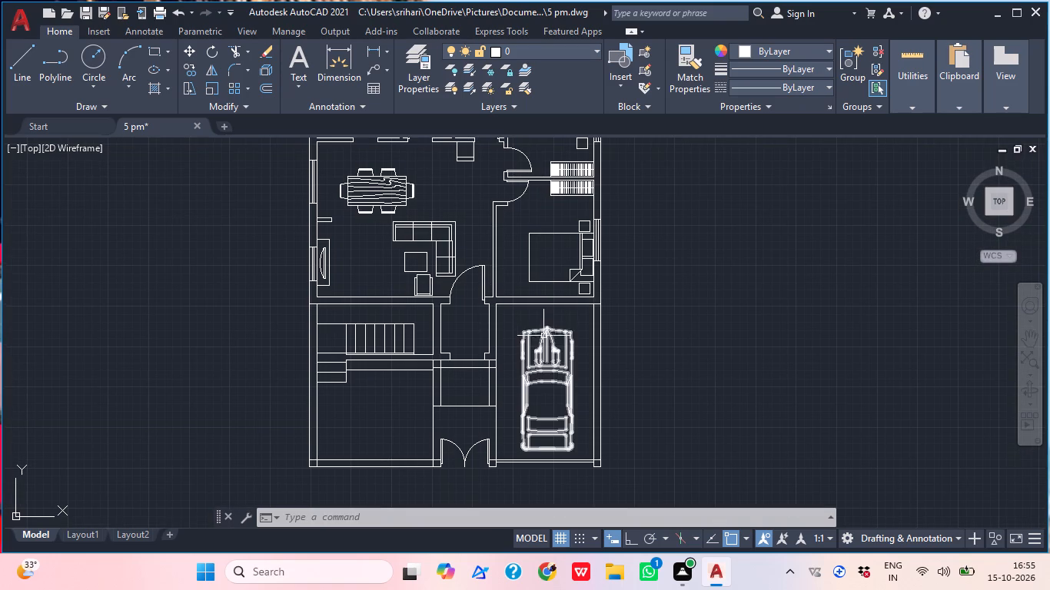
pyautogui.moveTo(543, 340); pyautogui.dragTo(576, 279, button='middle')
pyautogui.moveTo(527, 396); pyautogui.dragTo(591, 363, button='middle')
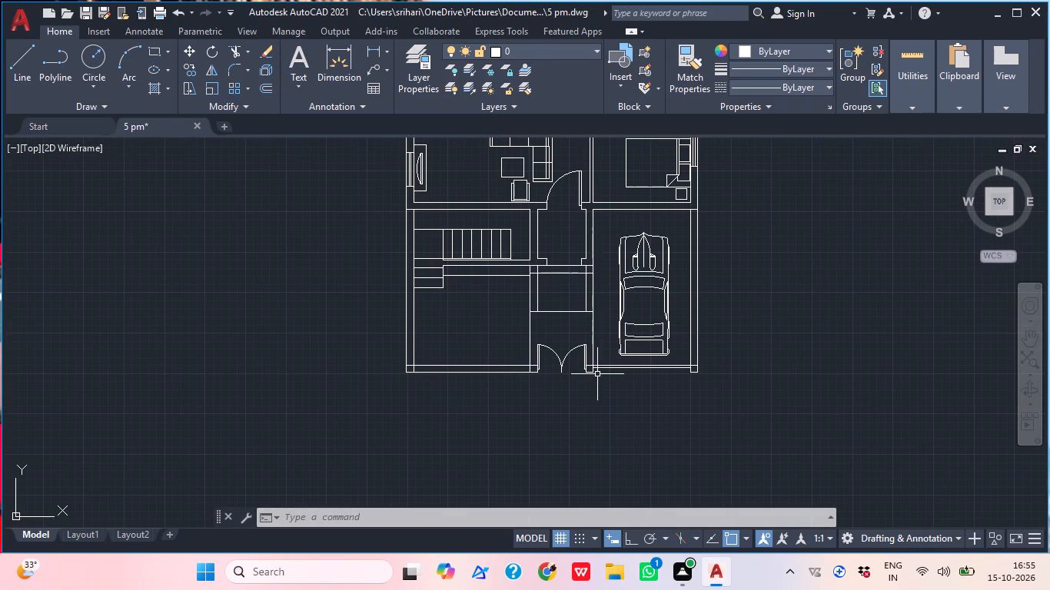
pyautogui.moveTo(673, 366); pyautogui.dragTo(686, 371, button='middle')
# Insert the recently used Trees block in the open area south of the staircase.
pyautogui.press('i')
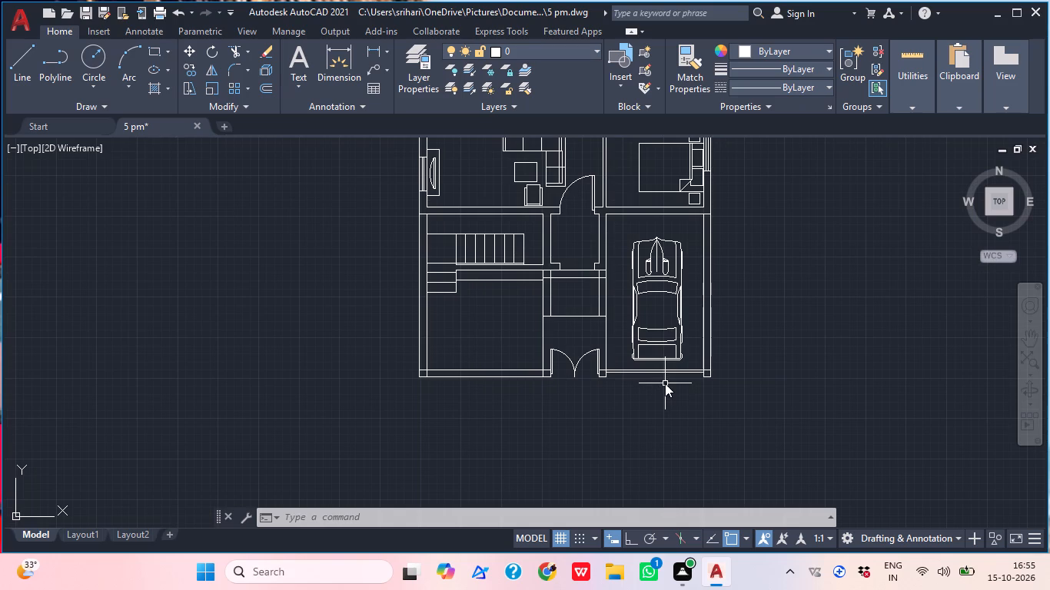
pyautogui.press('space')
pyautogui.scroll(1, 848, 332)
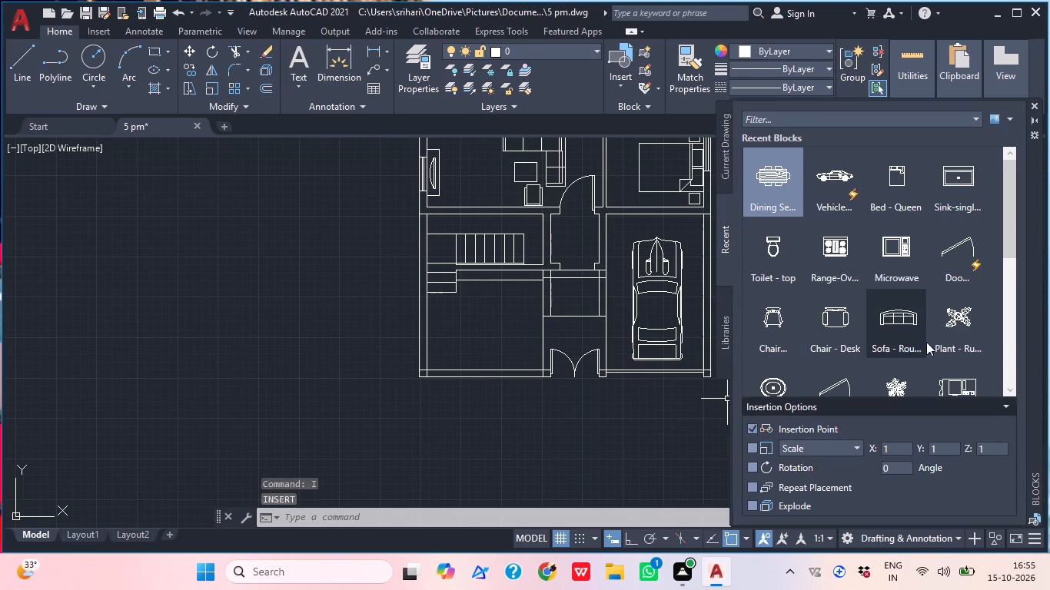
pyautogui.moveTo(906, 379); pyautogui.dragTo(526, 434)
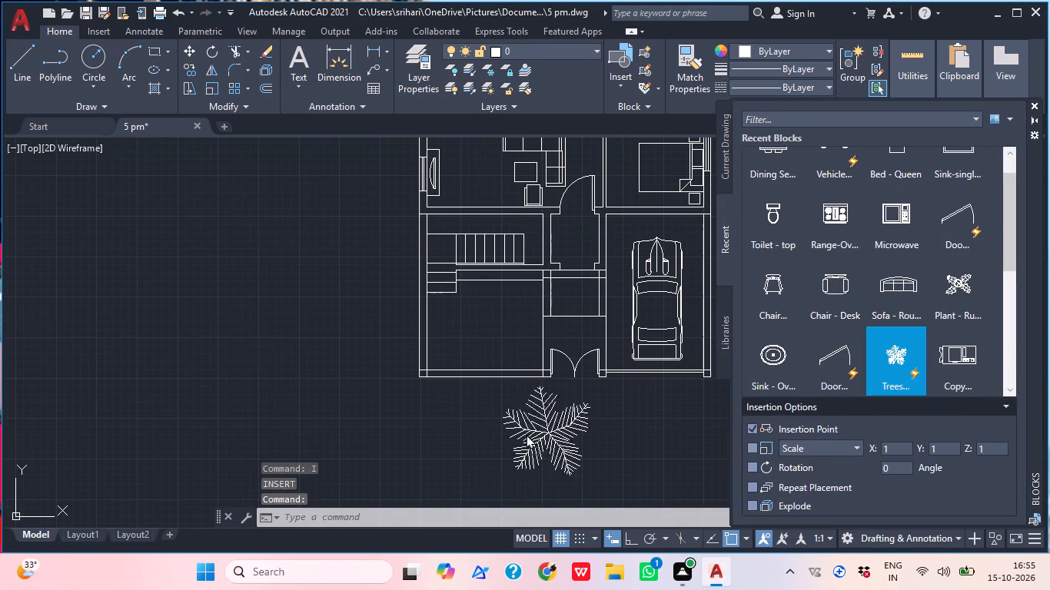
pyautogui.moveTo(526, 434); pyautogui.dragTo(467, 333)
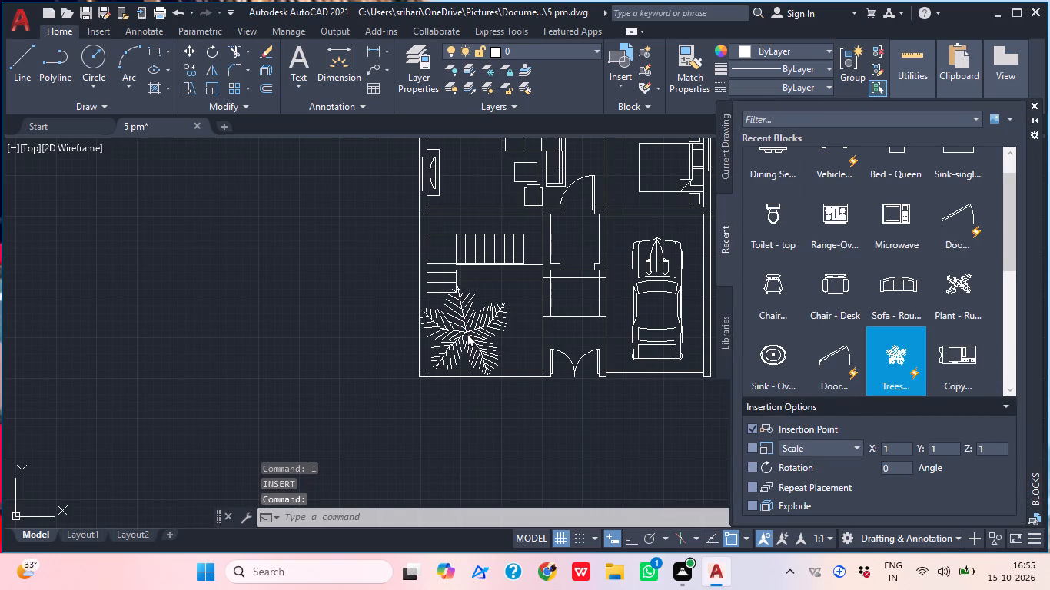
pyautogui.moveTo(467, 333); pyautogui.dragTo(466, 331)
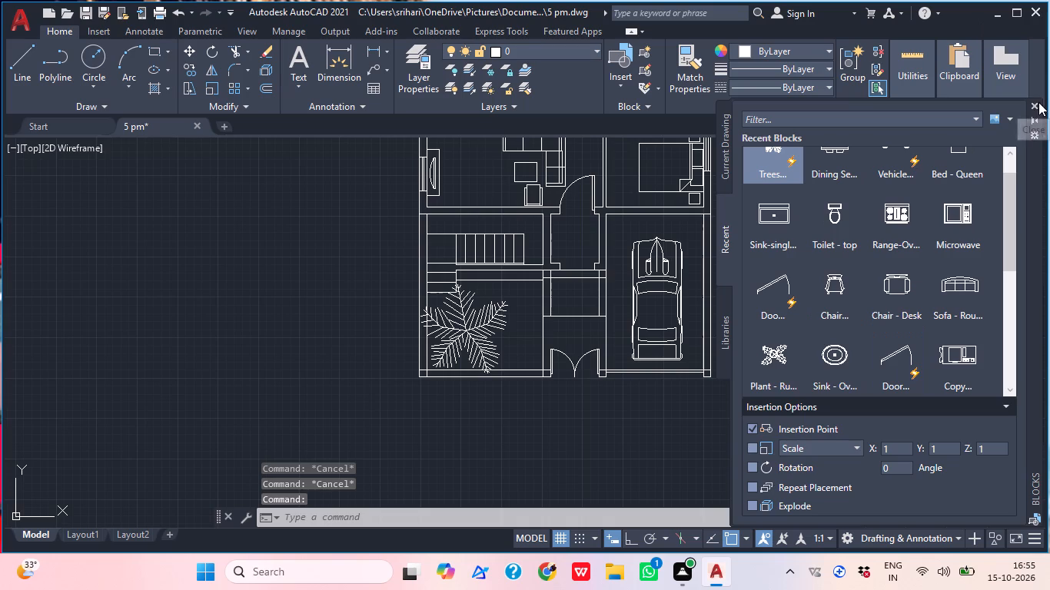
pyautogui.click(1038, 102)
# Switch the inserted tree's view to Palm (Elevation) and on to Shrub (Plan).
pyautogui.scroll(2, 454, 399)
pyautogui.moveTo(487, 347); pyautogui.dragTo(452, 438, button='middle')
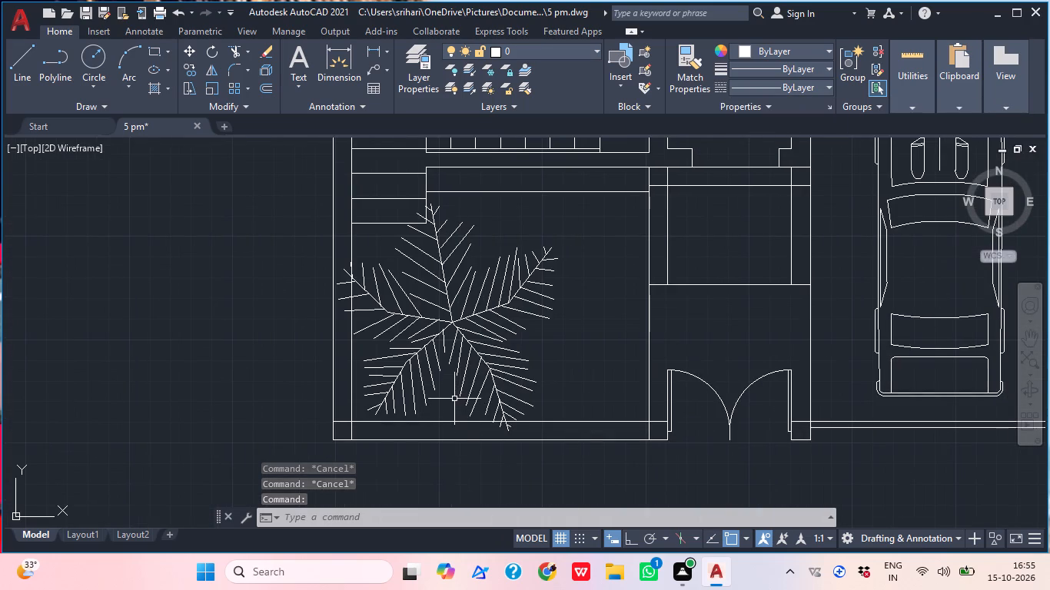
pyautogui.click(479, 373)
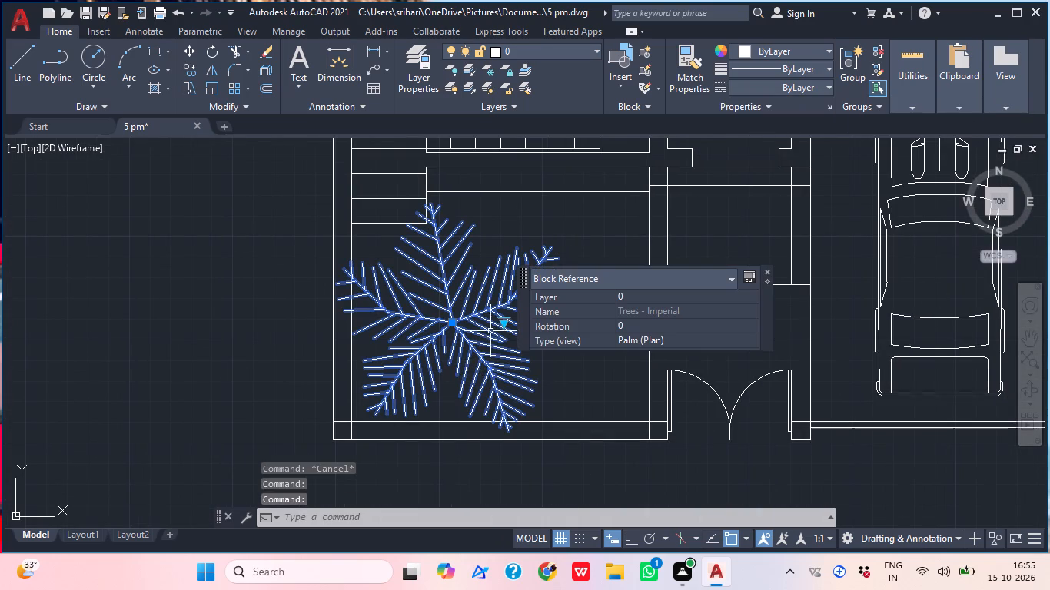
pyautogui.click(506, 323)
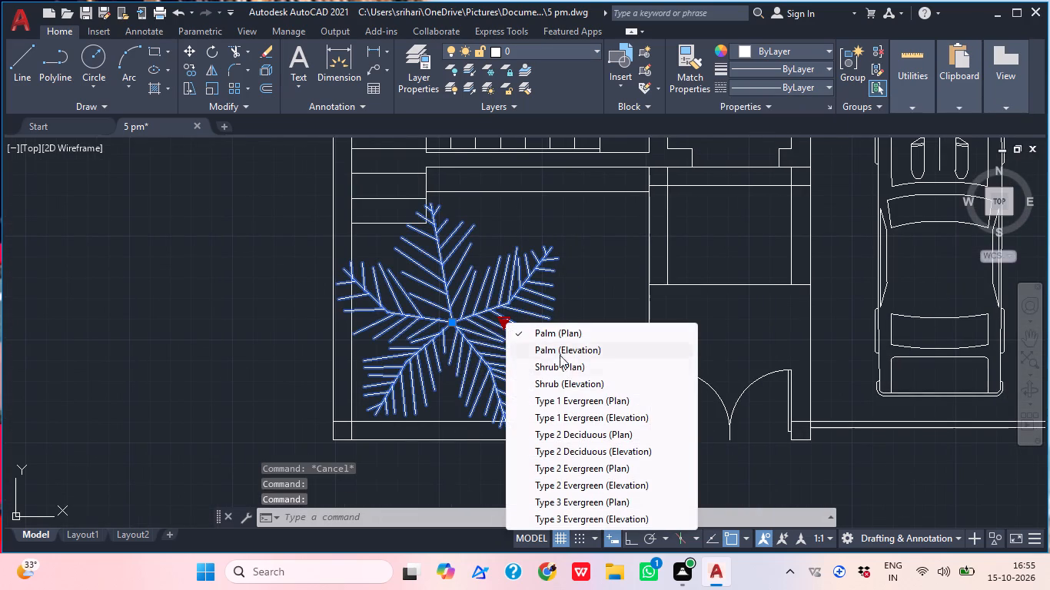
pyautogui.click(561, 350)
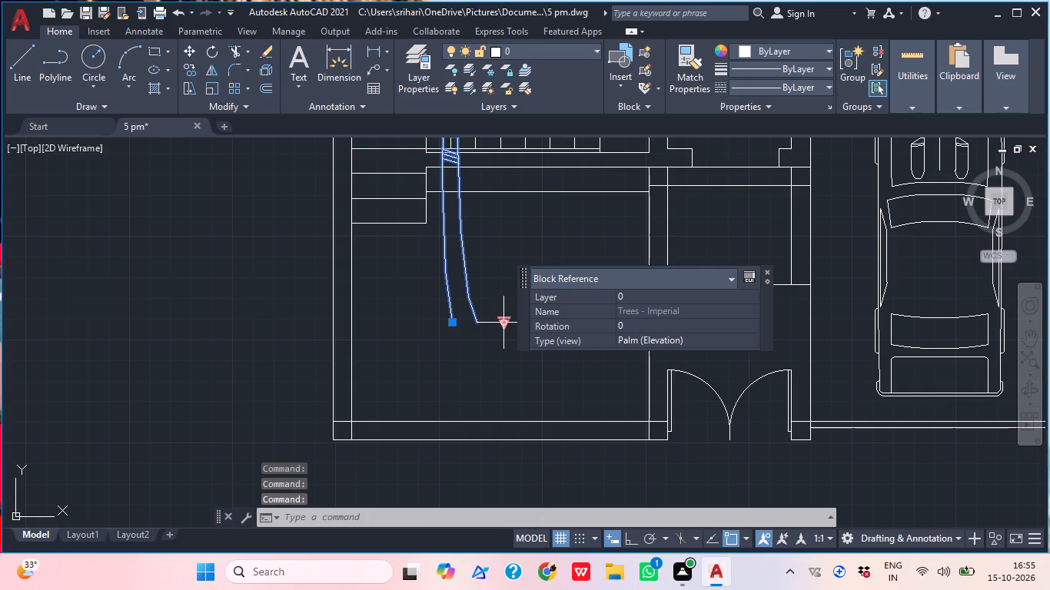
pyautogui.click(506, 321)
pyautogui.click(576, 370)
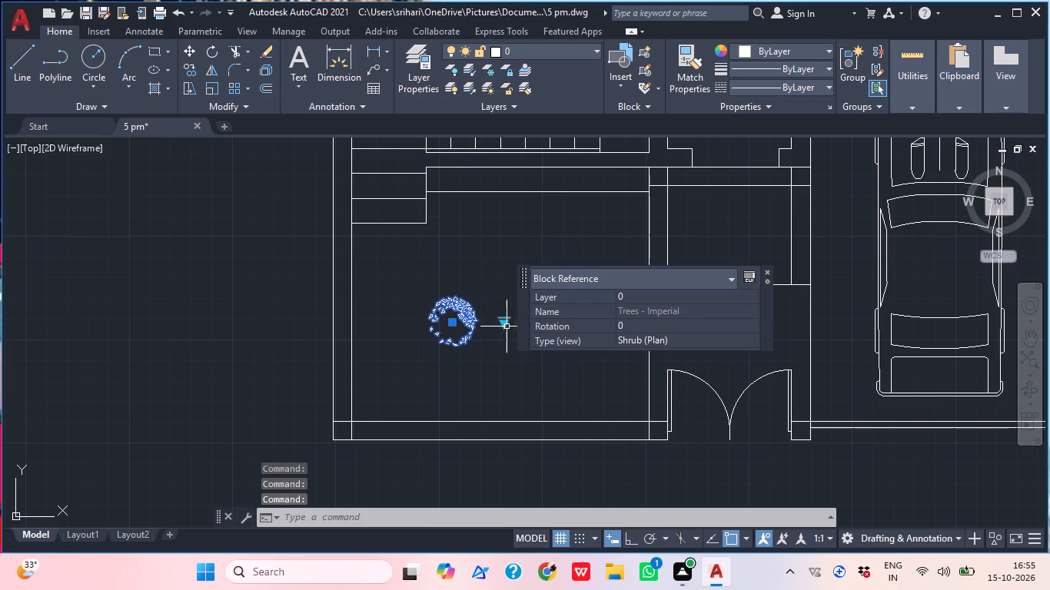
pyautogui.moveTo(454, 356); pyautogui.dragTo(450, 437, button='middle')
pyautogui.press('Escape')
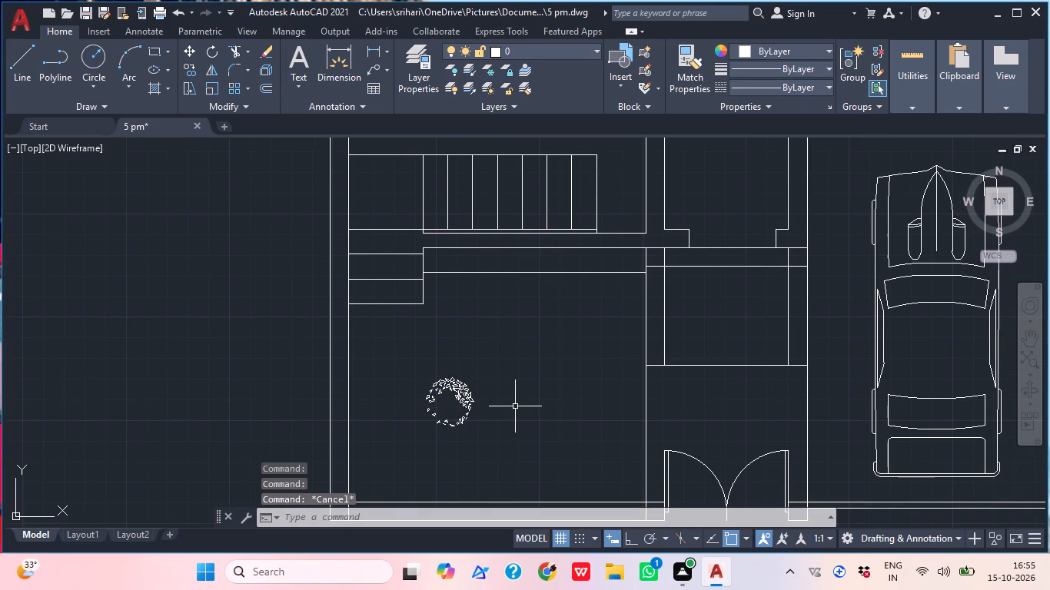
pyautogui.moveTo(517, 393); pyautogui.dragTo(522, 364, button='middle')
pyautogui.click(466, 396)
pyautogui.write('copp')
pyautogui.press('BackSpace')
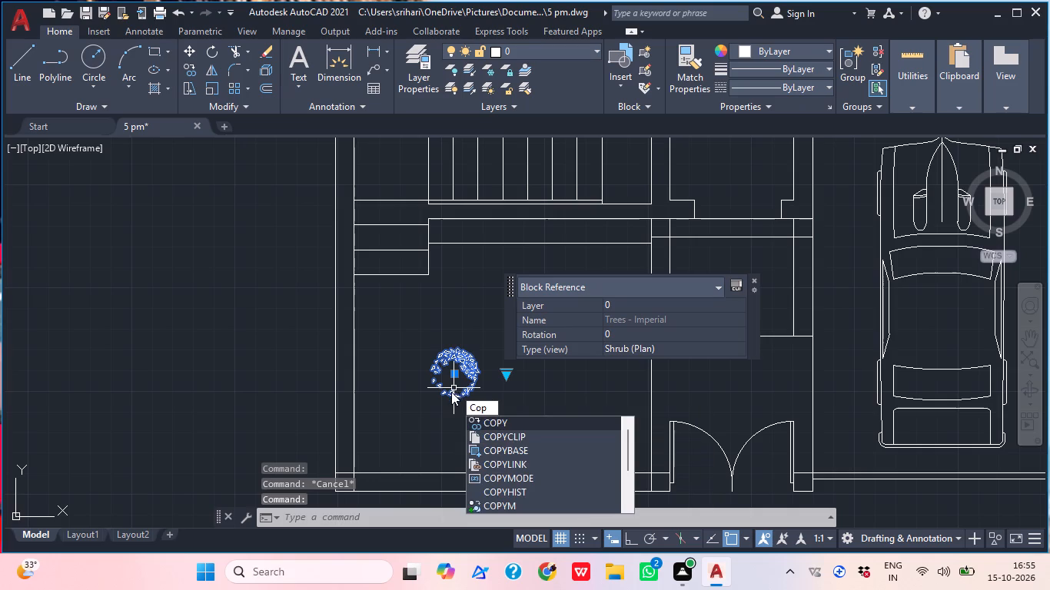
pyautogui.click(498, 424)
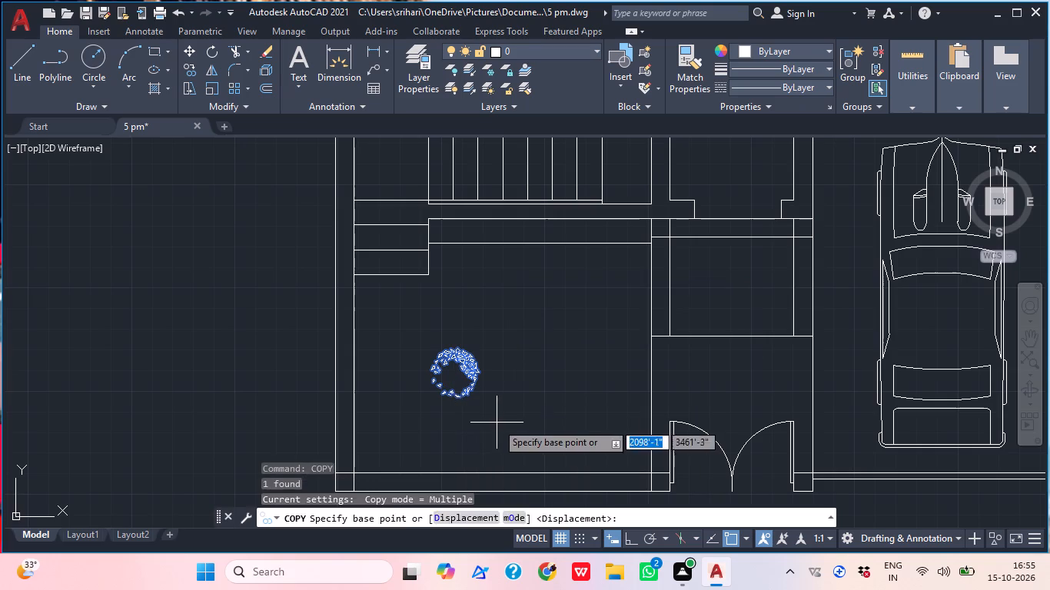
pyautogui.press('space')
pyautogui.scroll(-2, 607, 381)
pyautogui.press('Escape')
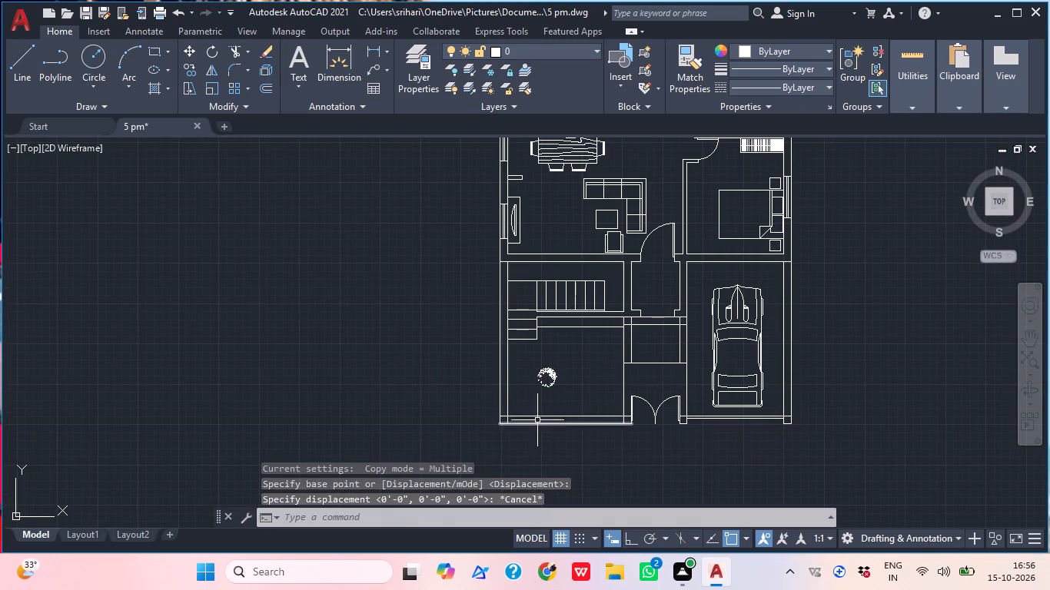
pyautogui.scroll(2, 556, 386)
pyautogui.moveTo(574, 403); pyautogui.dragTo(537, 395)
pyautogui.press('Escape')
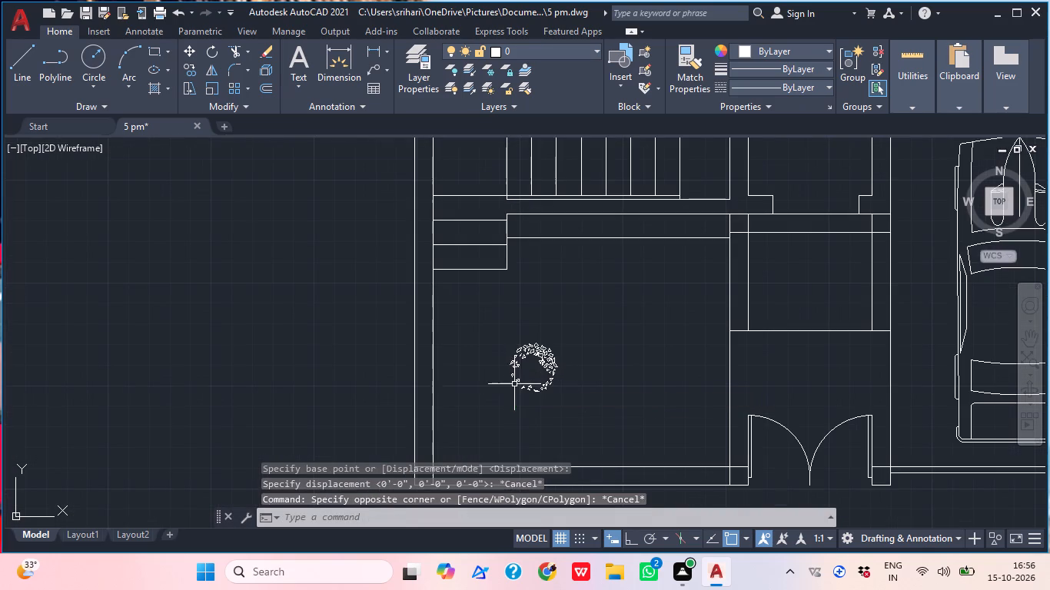
# Change the shrub's view to Shrub (Elevation) and move it slightly south-east within the open area.
pyautogui.scroll(1, 513, 360)
pyautogui.moveTo(584, 383); pyautogui.dragTo(580, 389)
pyautogui.click(556, 409)
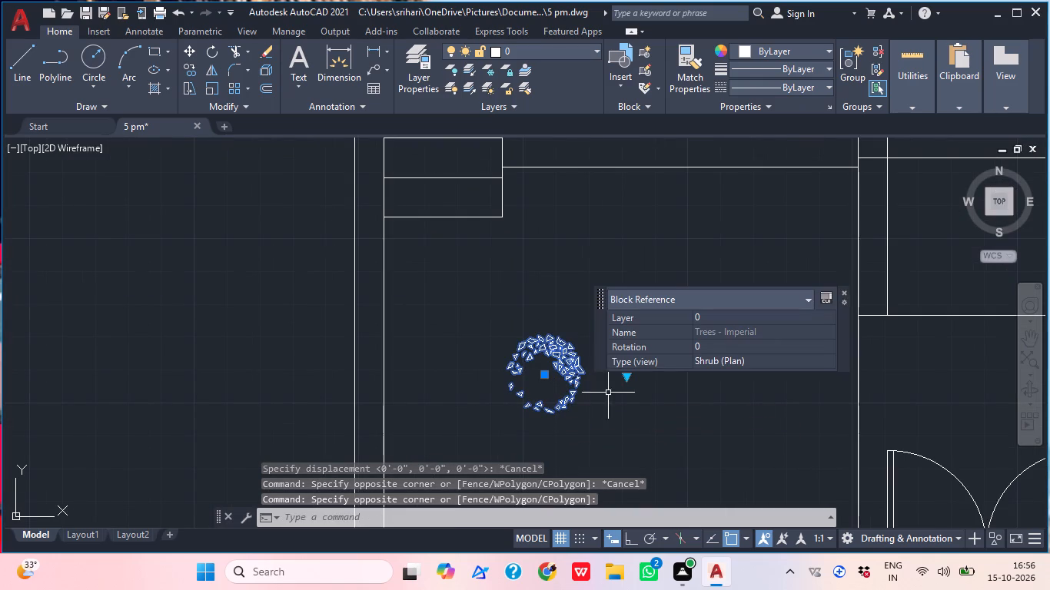
pyautogui.click(626, 376)
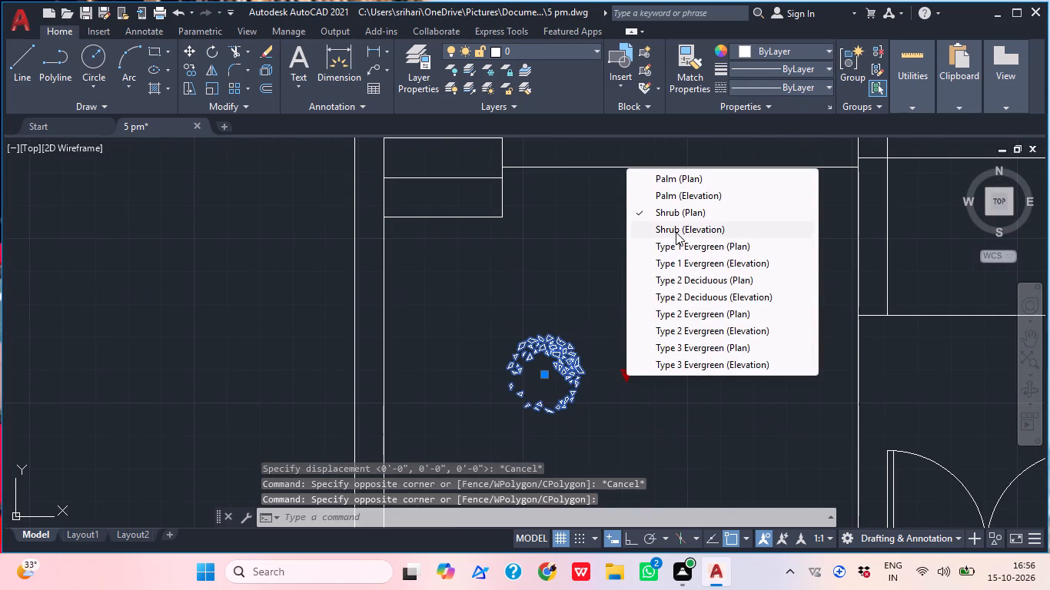
pyautogui.click(676, 232)
pyautogui.click(544, 376)
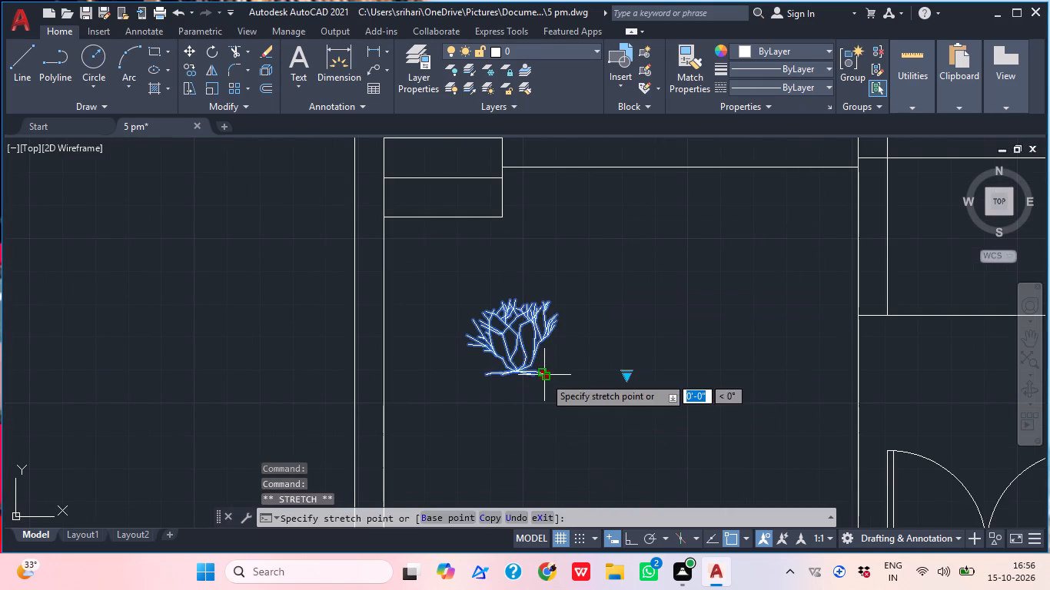
pyautogui.click(614, 419)
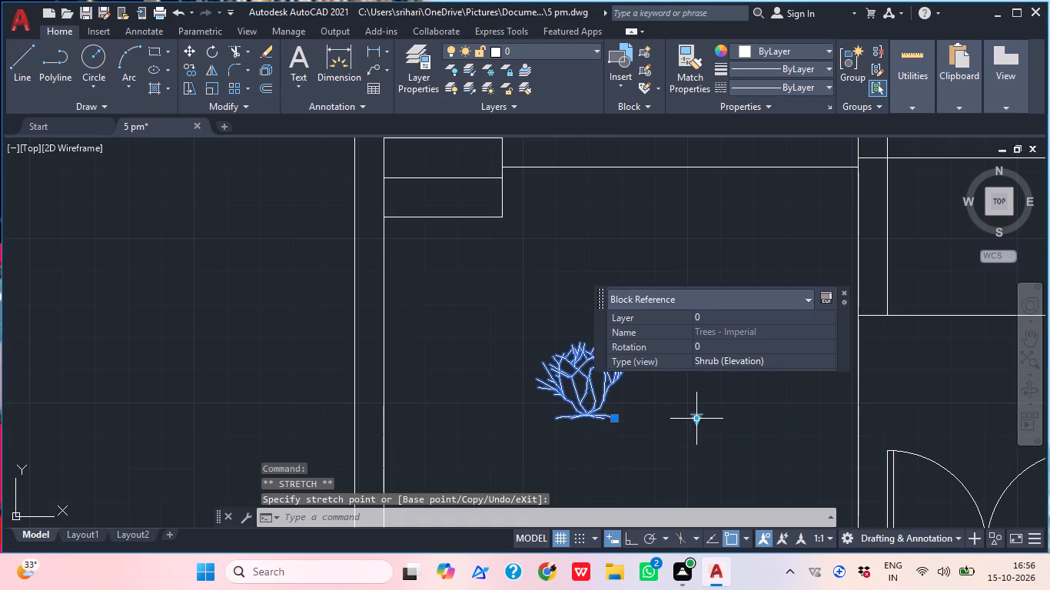
# Change the tree's view to Type 1 Evergreen (Elevation), followed by Type 1 Evergreen (Plan).
pyautogui.click(696, 419)
pyautogui.click(759, 304)
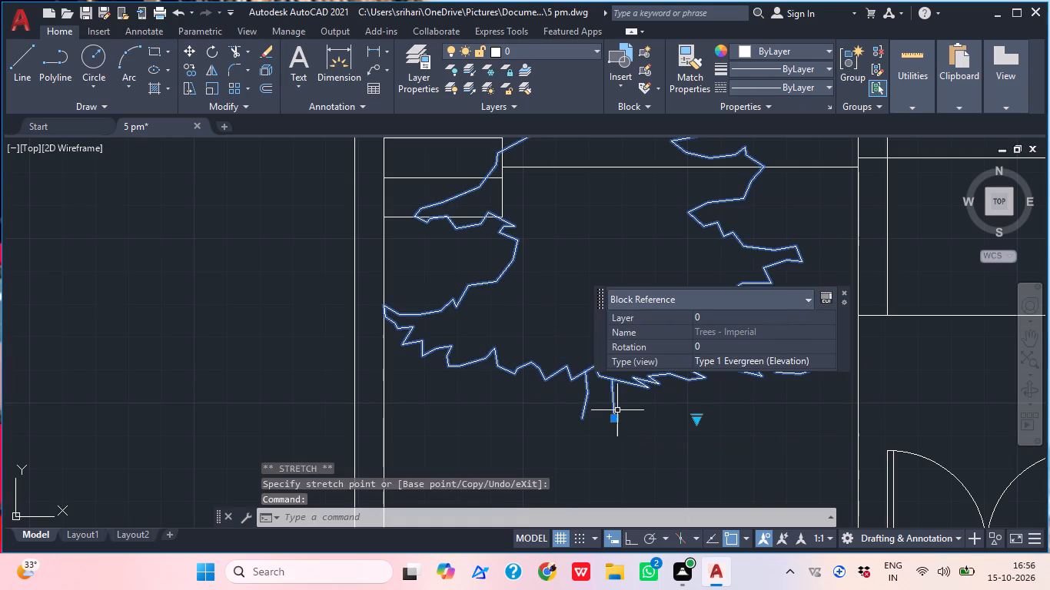
pyautogui.click(697, 419)
pyautogui.click(767, 292)
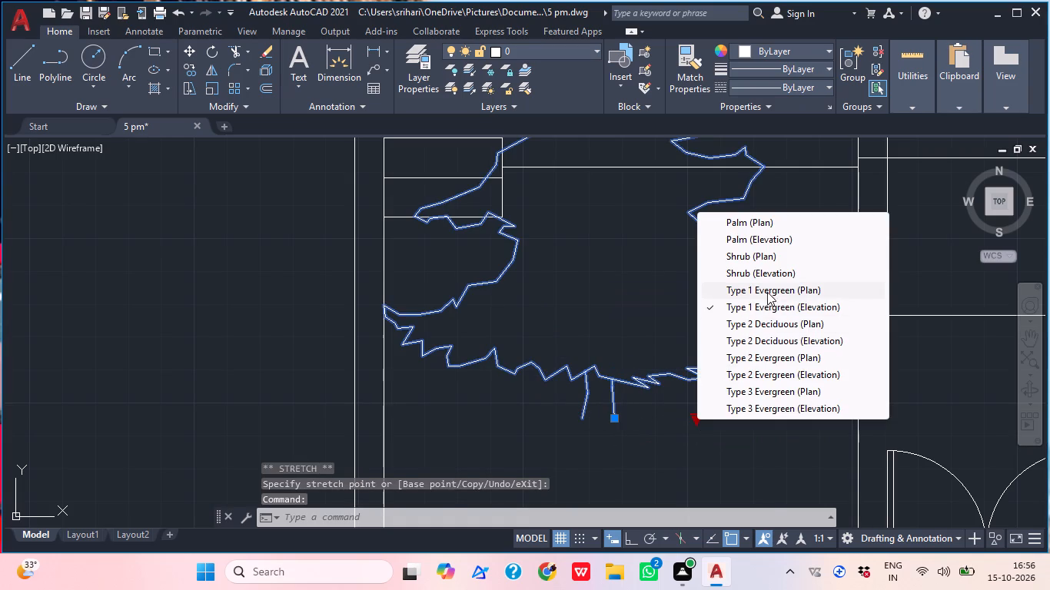
pyautogui.scroll(-2, 663, 386)
pyautogui.moveTo(656, 401); pyautogui.dragTo(553, 400, button='middle')
pyautogui.scroll(1, 559, 404)
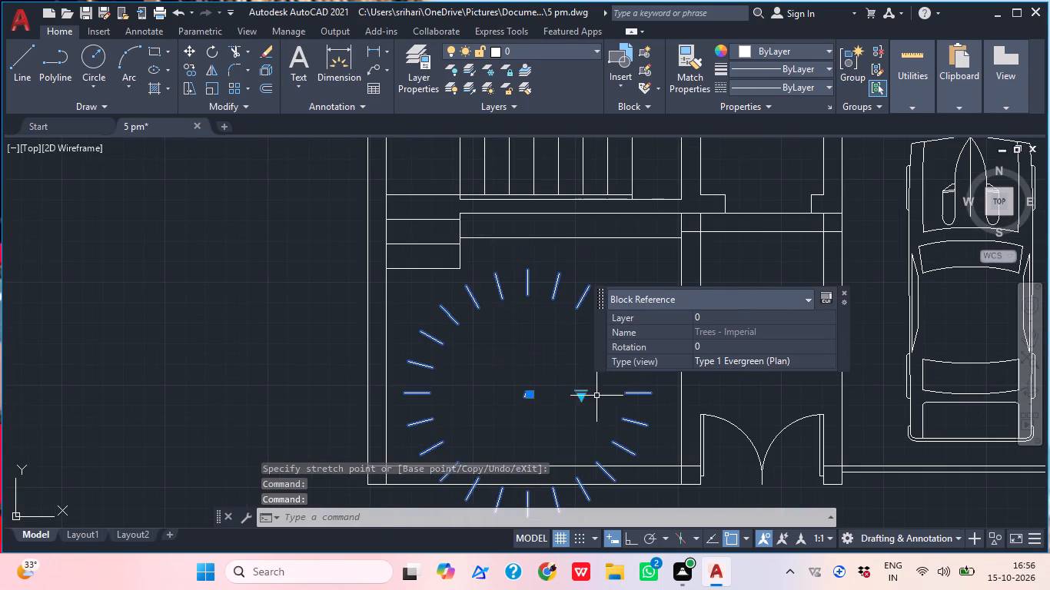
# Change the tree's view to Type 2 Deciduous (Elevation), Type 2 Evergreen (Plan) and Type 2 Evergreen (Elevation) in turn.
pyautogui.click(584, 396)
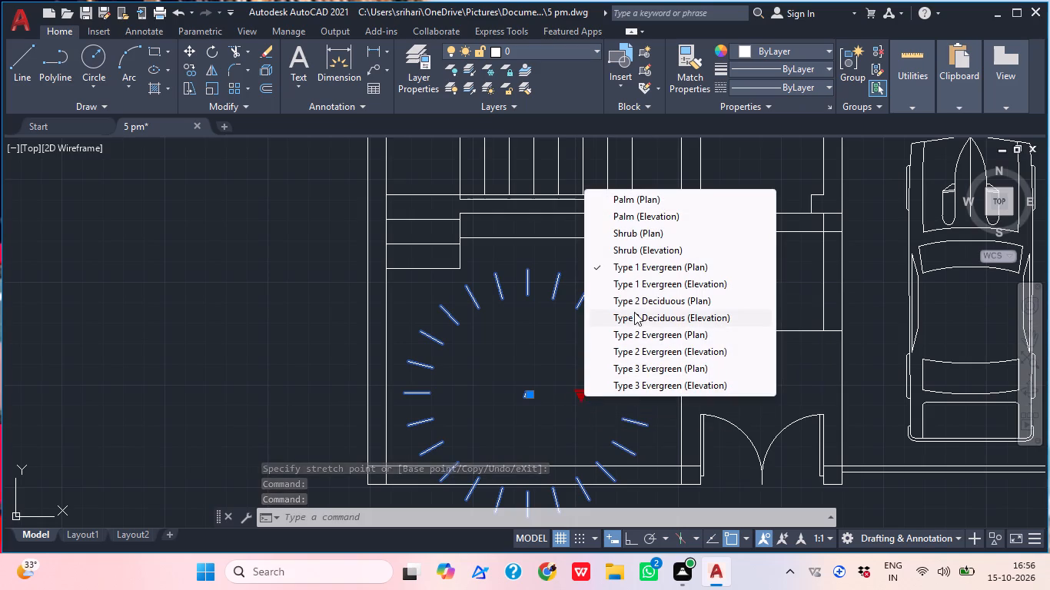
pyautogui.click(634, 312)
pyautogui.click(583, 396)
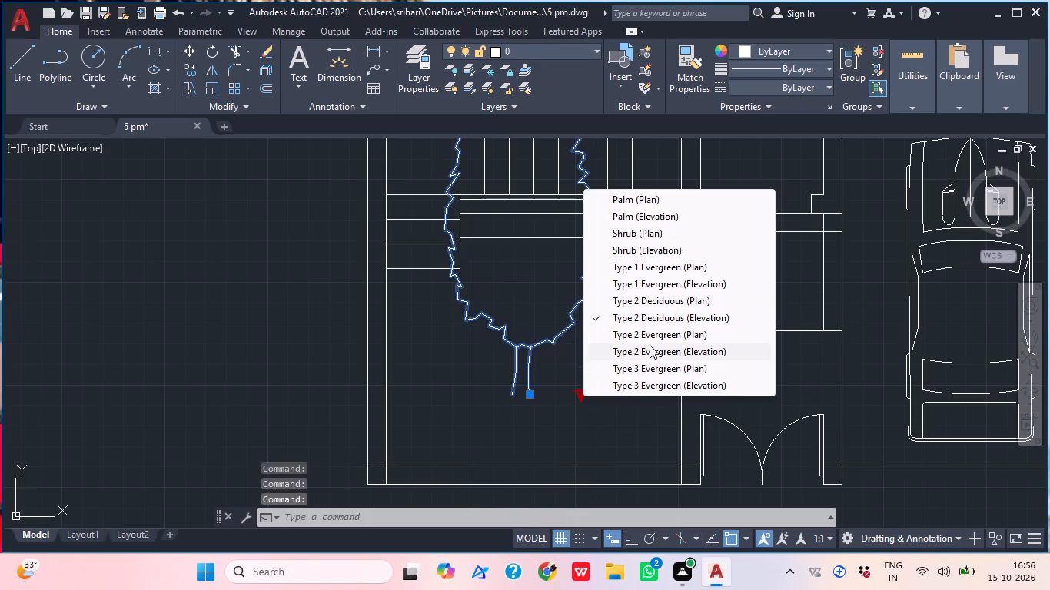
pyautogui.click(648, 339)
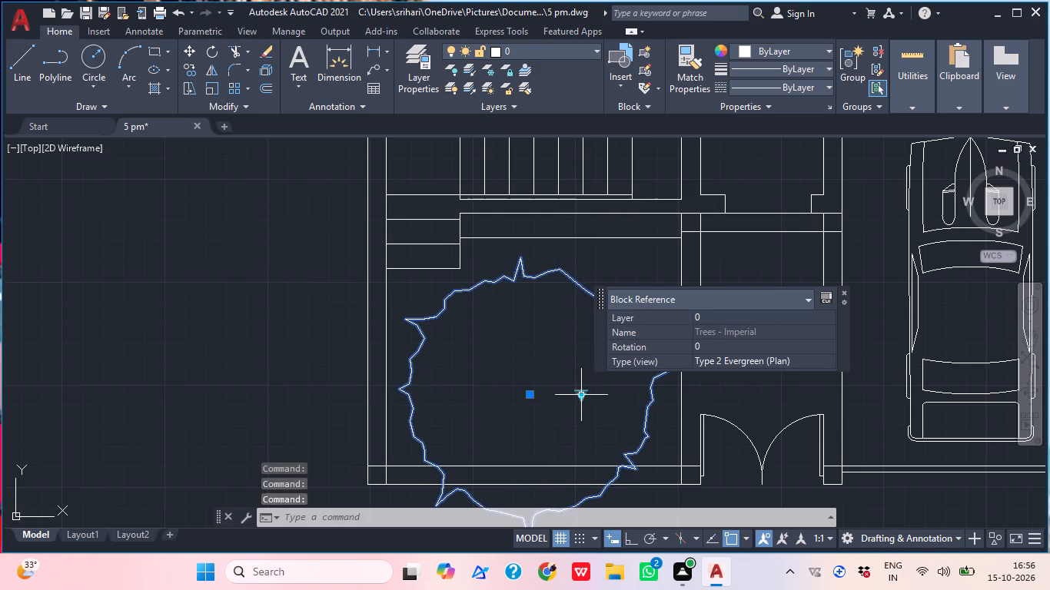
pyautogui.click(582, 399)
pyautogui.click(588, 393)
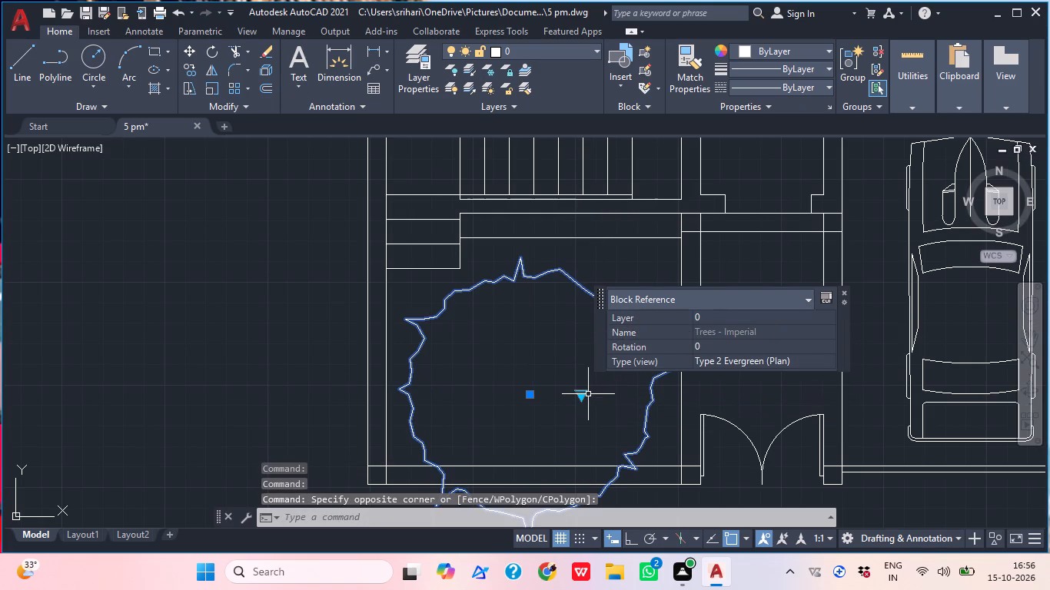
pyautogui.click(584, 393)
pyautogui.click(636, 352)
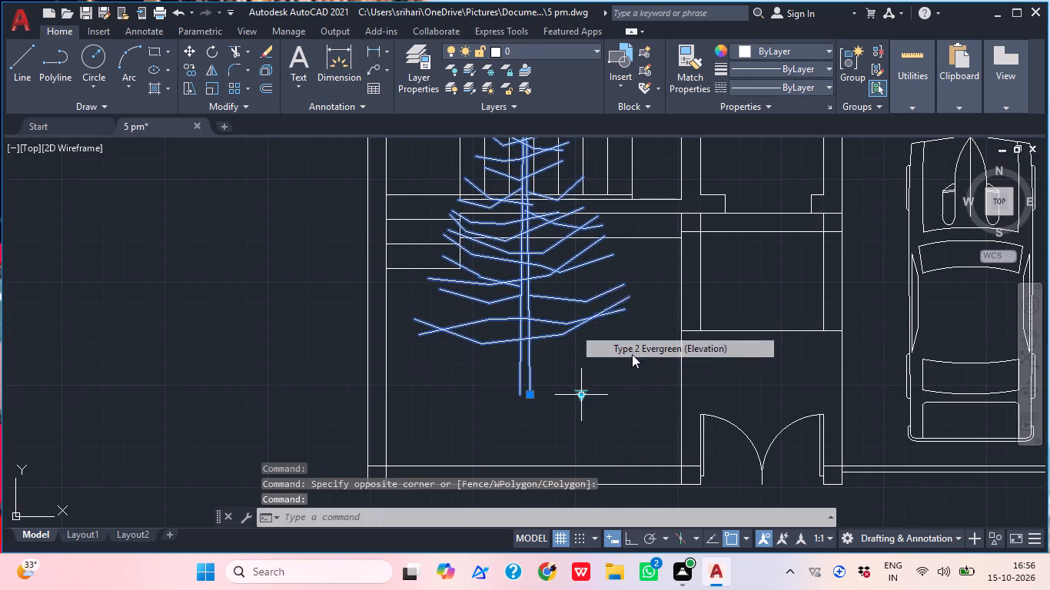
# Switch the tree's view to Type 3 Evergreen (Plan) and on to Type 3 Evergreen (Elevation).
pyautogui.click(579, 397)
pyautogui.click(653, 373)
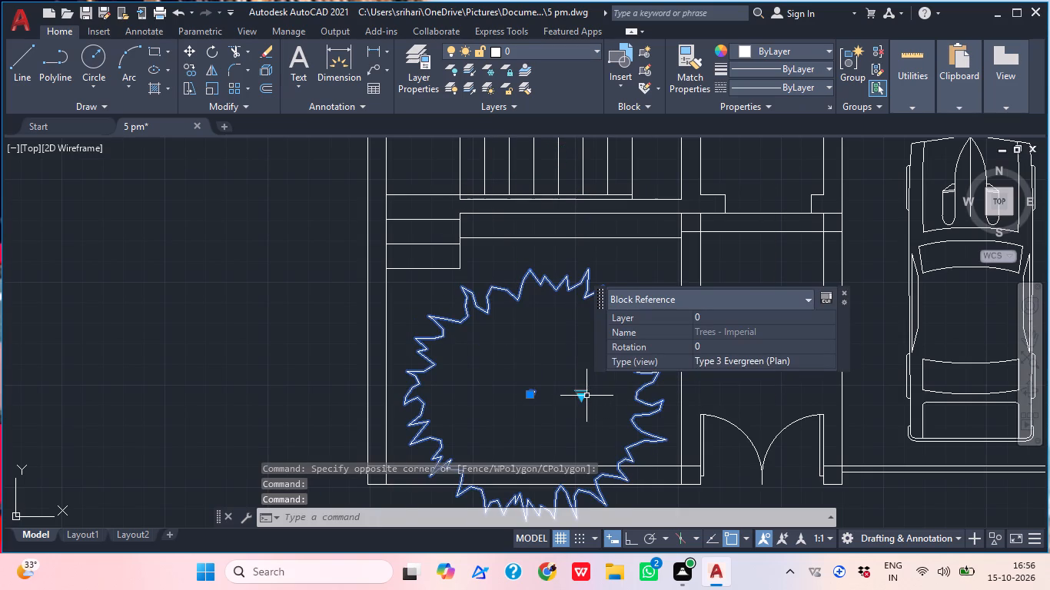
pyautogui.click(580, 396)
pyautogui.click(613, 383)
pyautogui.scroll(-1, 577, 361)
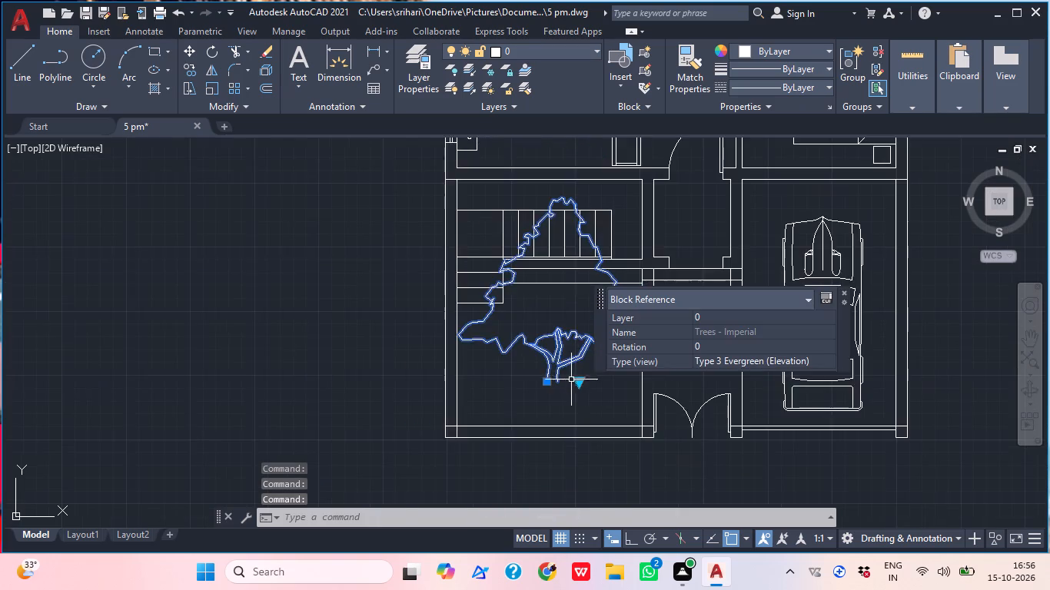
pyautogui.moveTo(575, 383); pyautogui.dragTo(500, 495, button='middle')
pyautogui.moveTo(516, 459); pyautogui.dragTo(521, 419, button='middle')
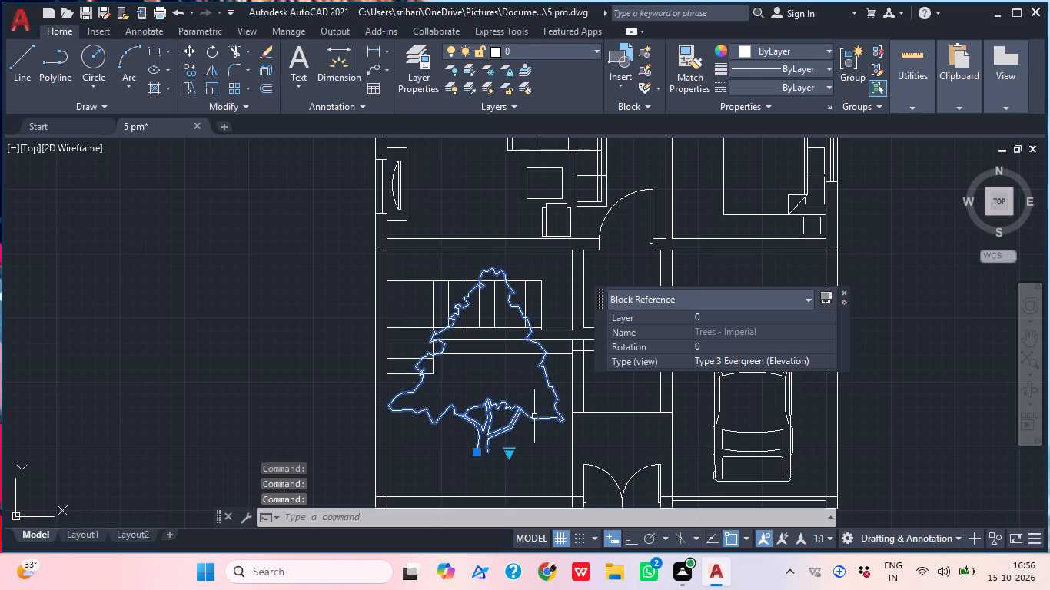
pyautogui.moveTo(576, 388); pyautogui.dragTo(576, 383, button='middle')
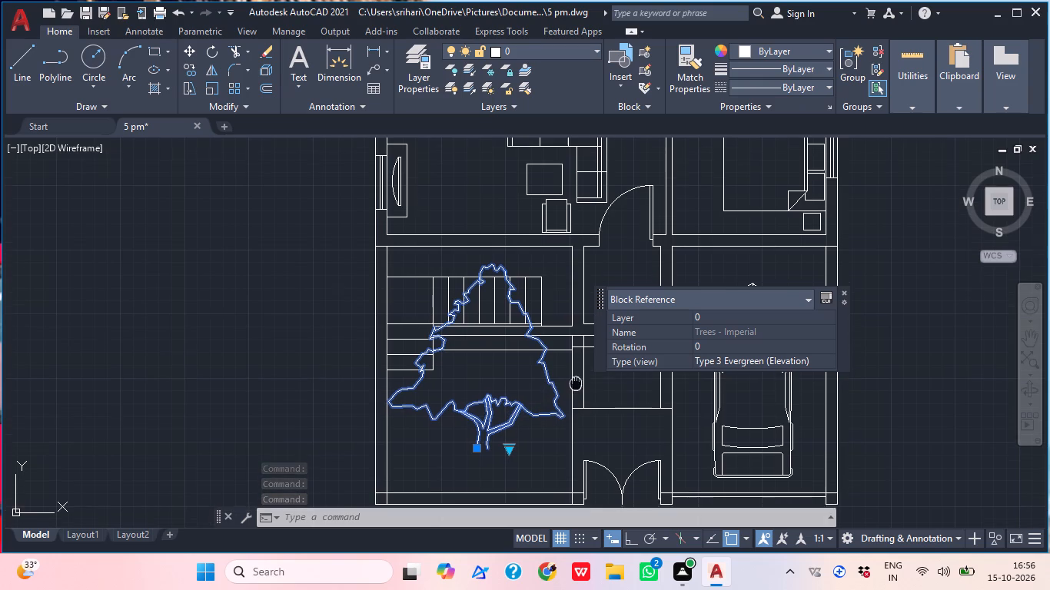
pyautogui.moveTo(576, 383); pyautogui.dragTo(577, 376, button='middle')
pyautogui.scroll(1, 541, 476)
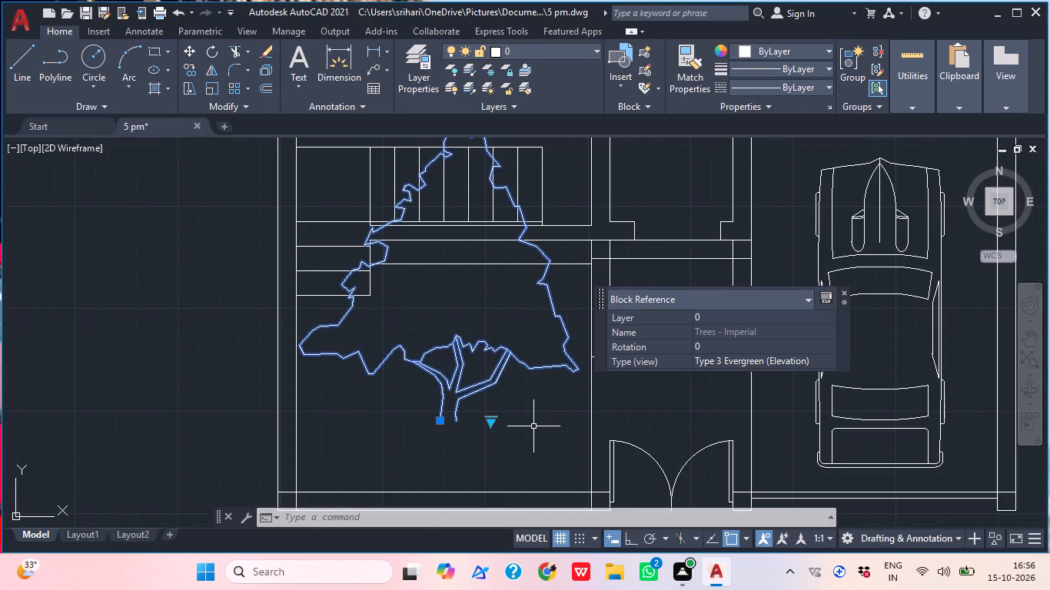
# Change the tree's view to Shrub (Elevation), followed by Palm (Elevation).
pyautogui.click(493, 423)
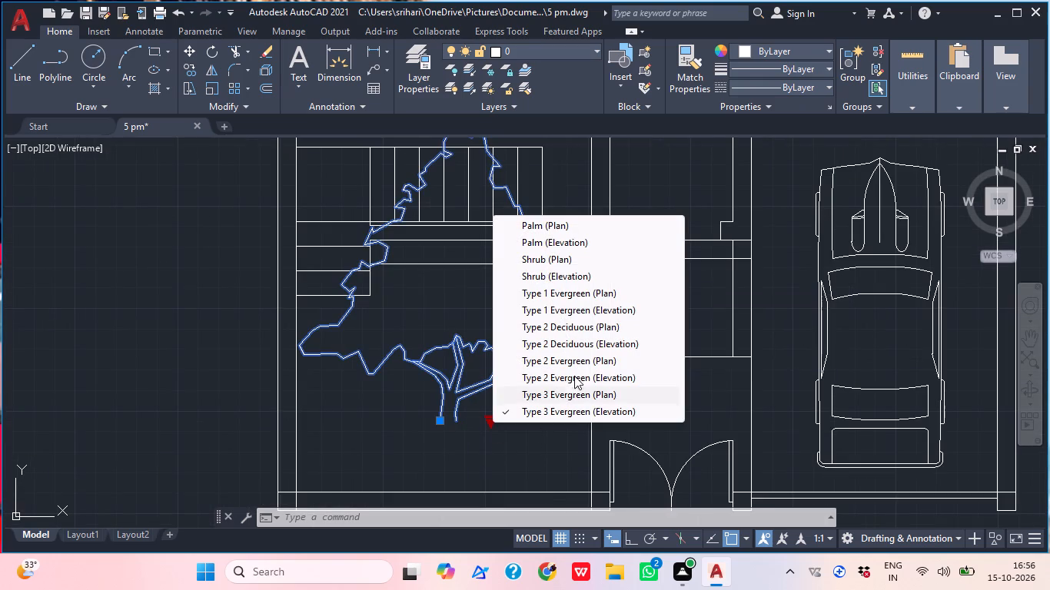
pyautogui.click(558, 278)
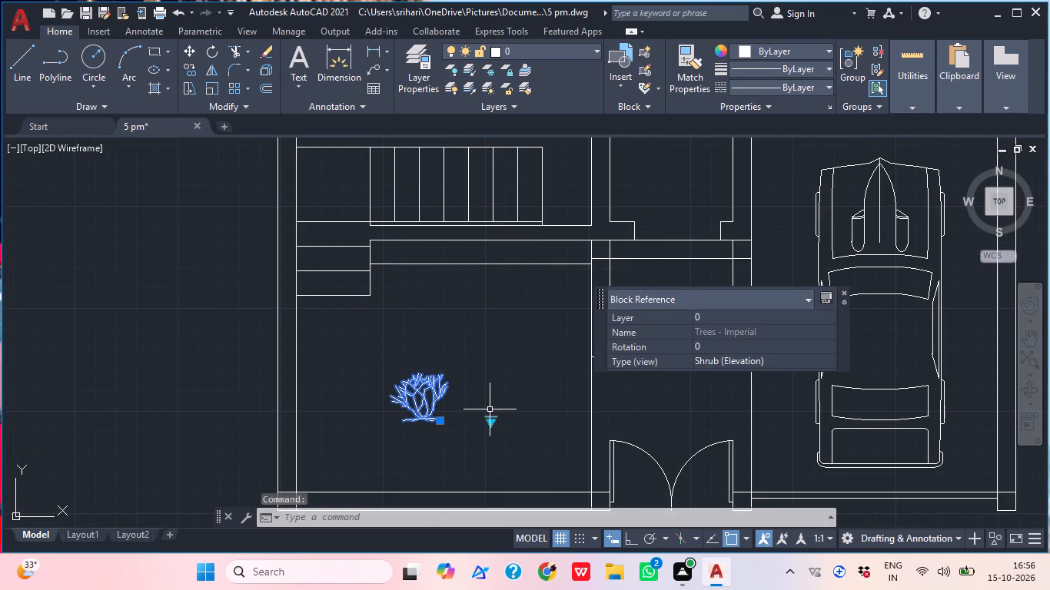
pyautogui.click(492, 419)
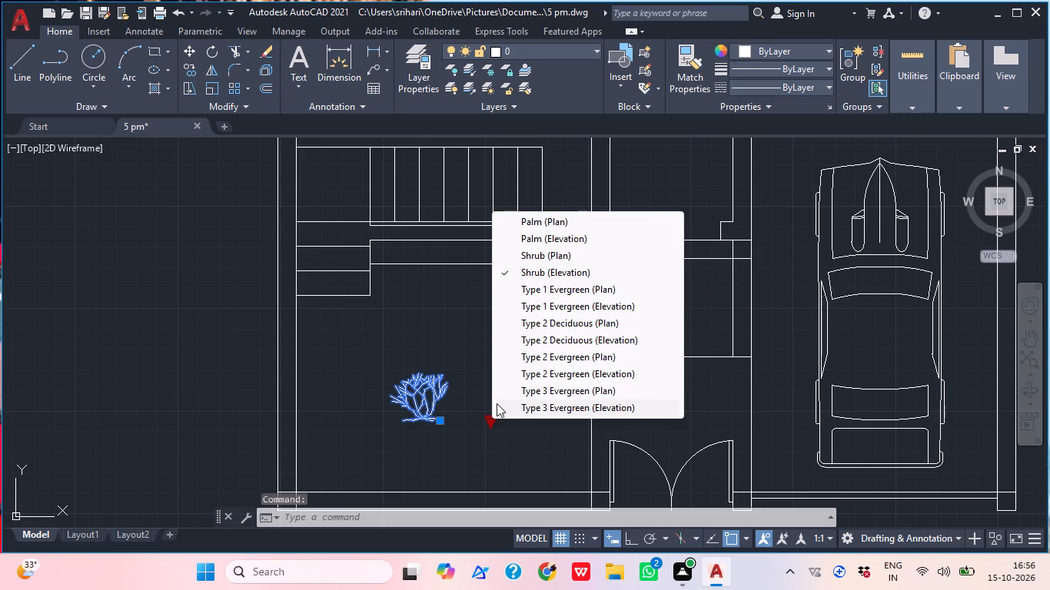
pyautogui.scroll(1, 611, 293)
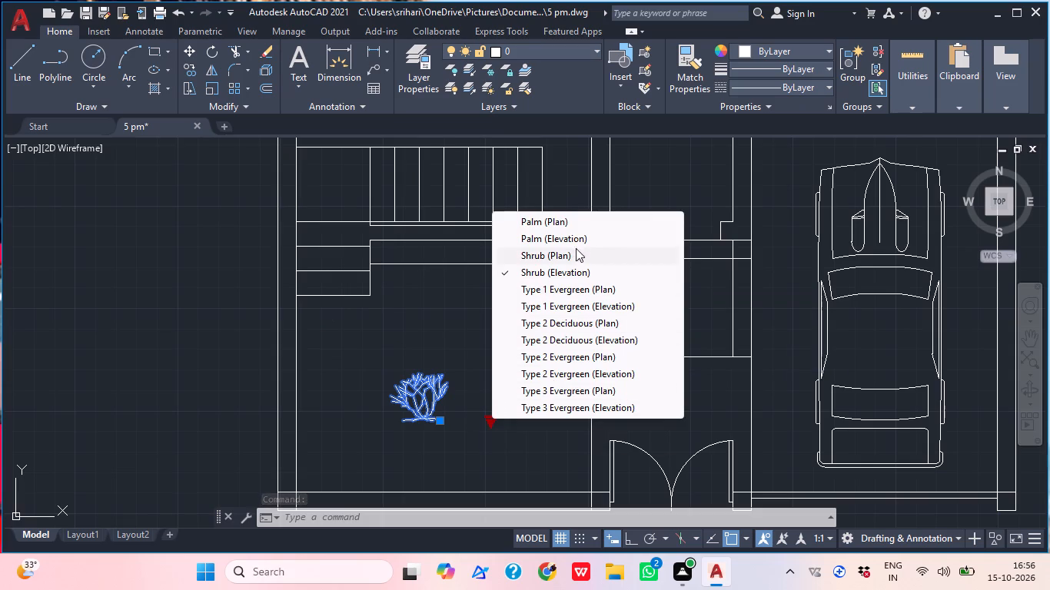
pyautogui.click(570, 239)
# Set the tree's view to Palm (Plan).
pyautogui.click(495, 418)
pyautogui.click(491, 423)
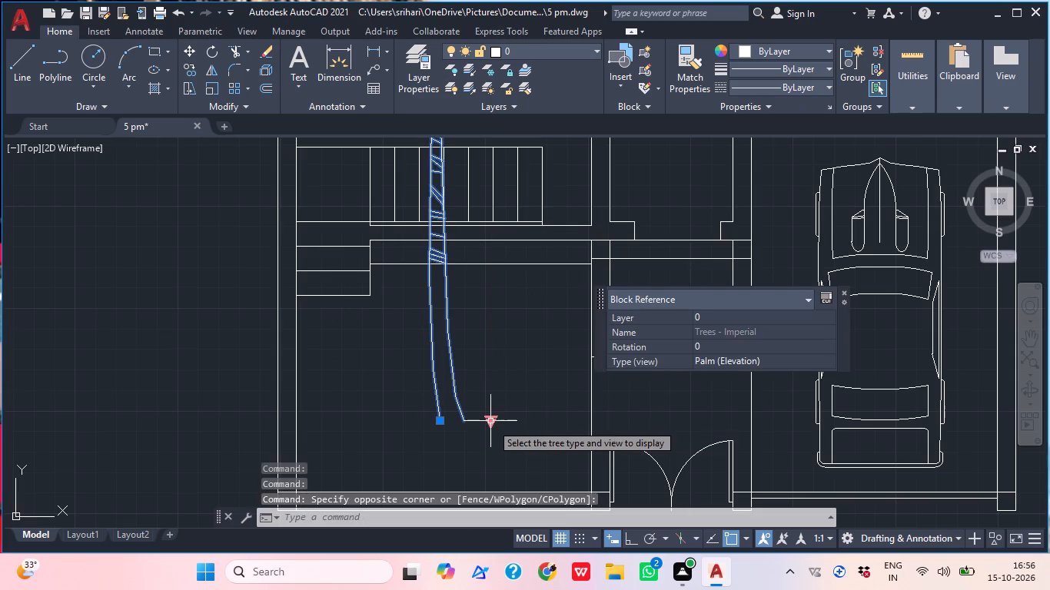
pyautogui.click(491, 423)
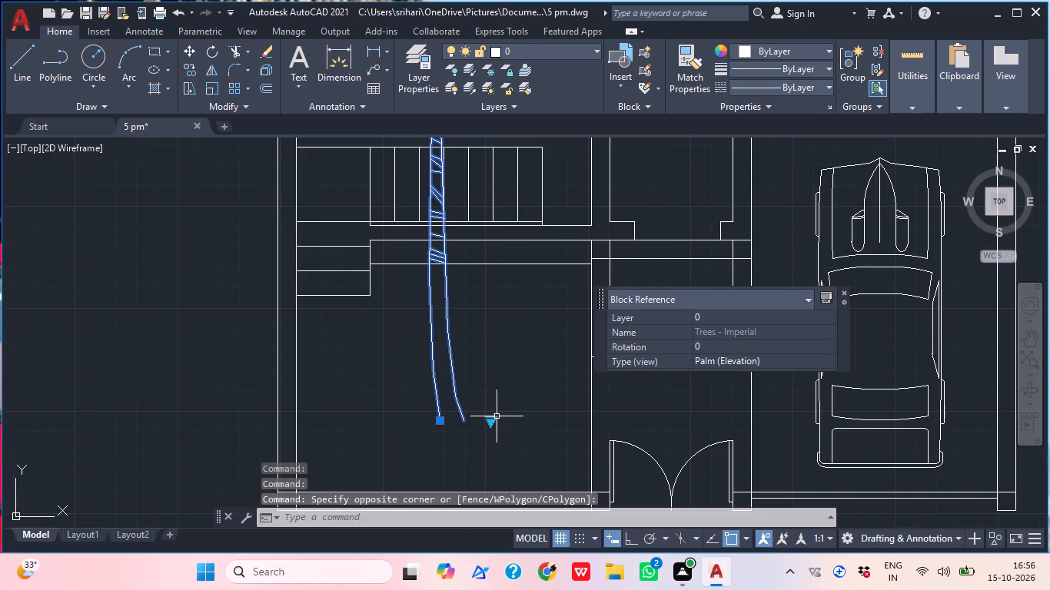
pyautogui.click(494, 418)
pyautogui.click(560, 217)
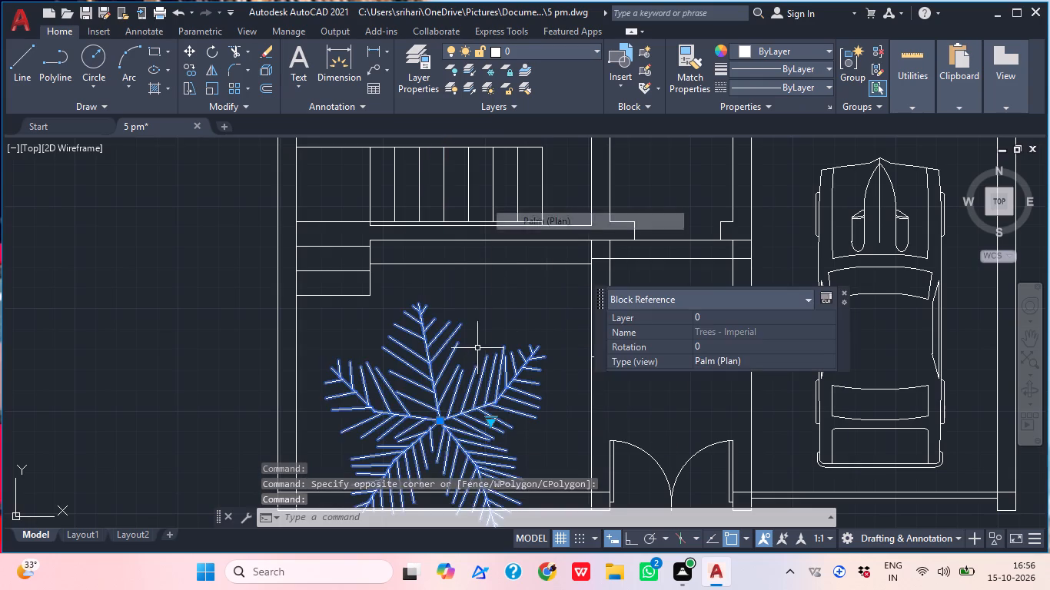
# Scale the palm down freehand from a base point near its centre so it fits within the front open area.
pyautogui.scroll(-1, 474, 346)
pyautogui.scroll(-1, 475, 415)
pyautogui.moveTo(475, 416); pyautogui.dragTo(473, 381, button='middle')
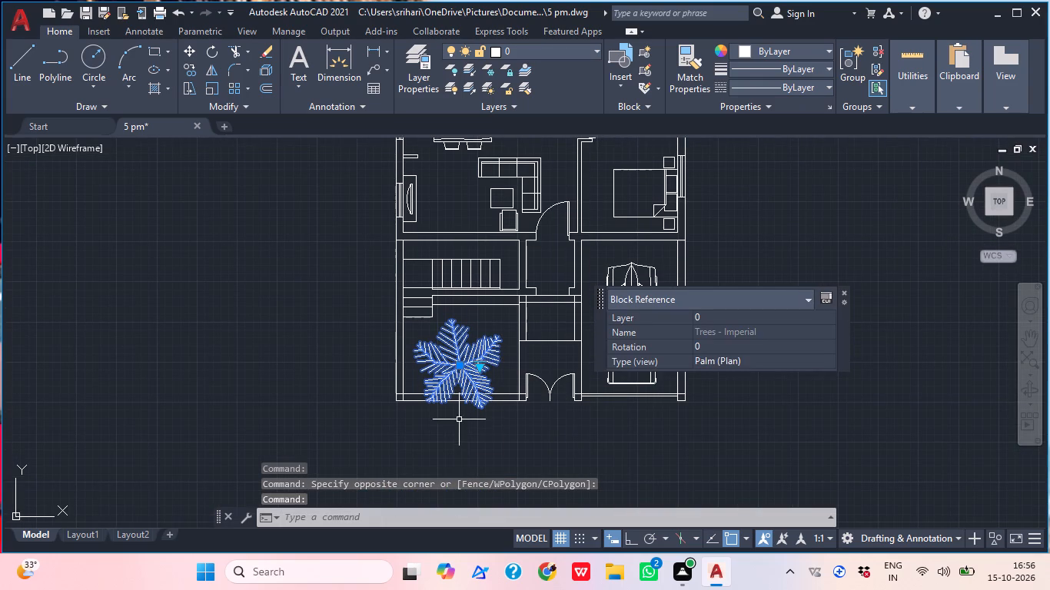
pyautogui.press('s')
pyautogui.write('c')
pyautogui.press('space')
pyautogui.click(460, 350)
pyautogui.scroll(1, 465, 376)
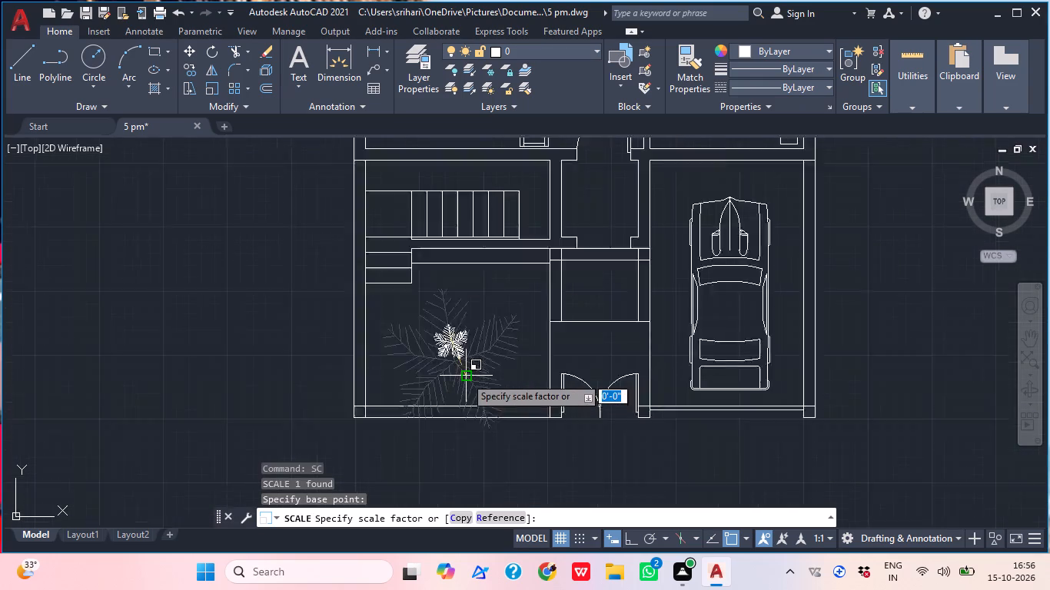
pyautogui.scroll(2, 465, 376)
pyautogui.click(510, 417)
# Move the reduced palm south-west, close to the south-west corner of the open area.
pyautogui.moveTo(564, 428); pyautogui.dragTo(569, 478, button='middle')
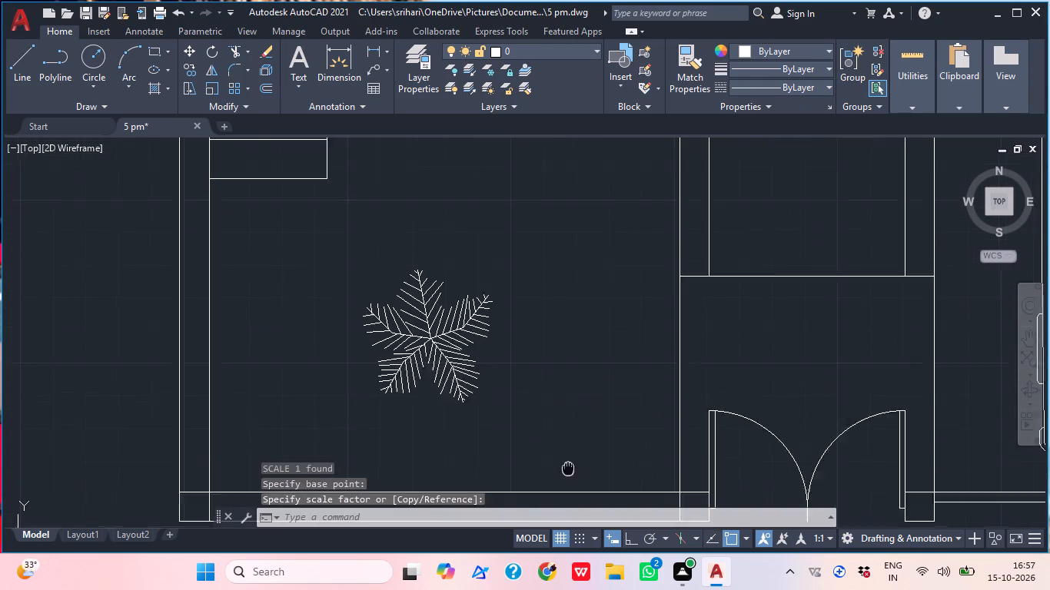
pyautogui.moveTo(569, 478); pyautogui.dragTo(572, 517, button='middle')
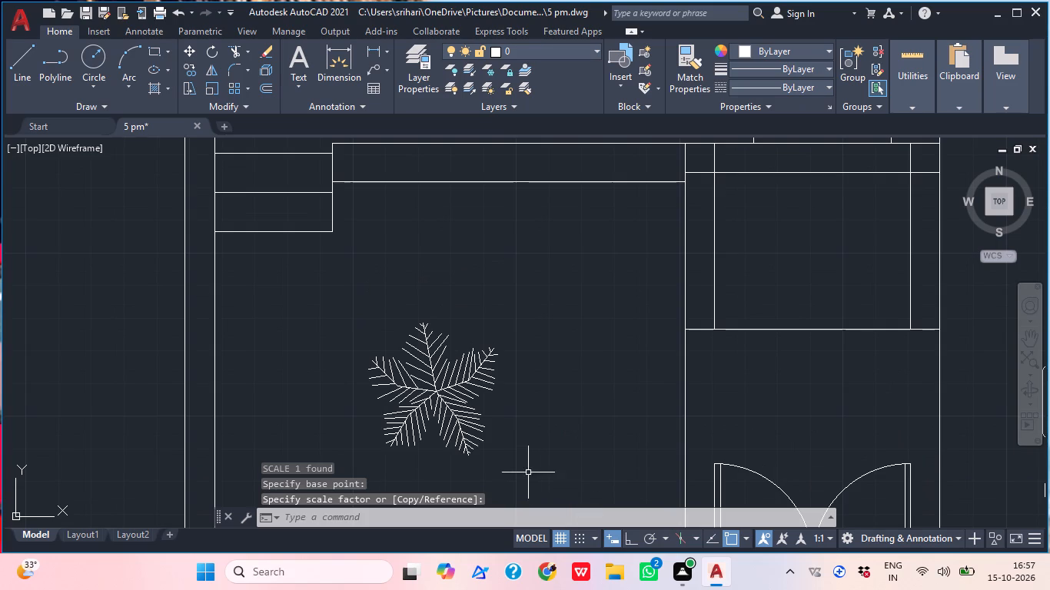
pyautogui.click(505, 395)
pyautogui.click(412, 403)
pyautogui.moveTo(543, 404); pyautogui.dragTo(595, 376, button='middle')
pyautogui.press('m')
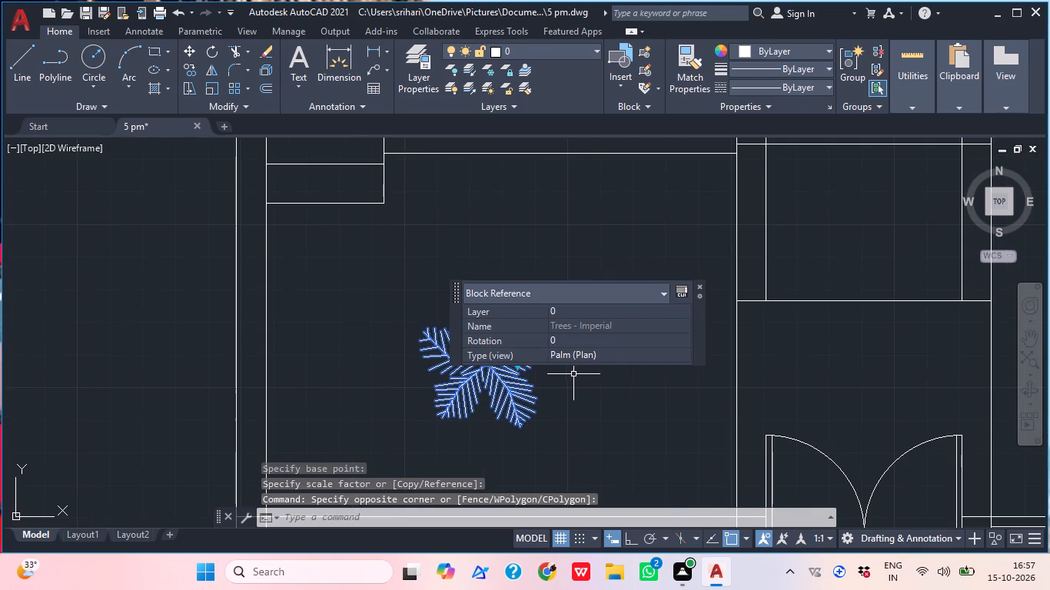
pyautogui.press('space')
pyautogui.moveTo(513, 378); pyautogui.dragTo(594, 307, button='middle')
pyautogui.click(573, 294)
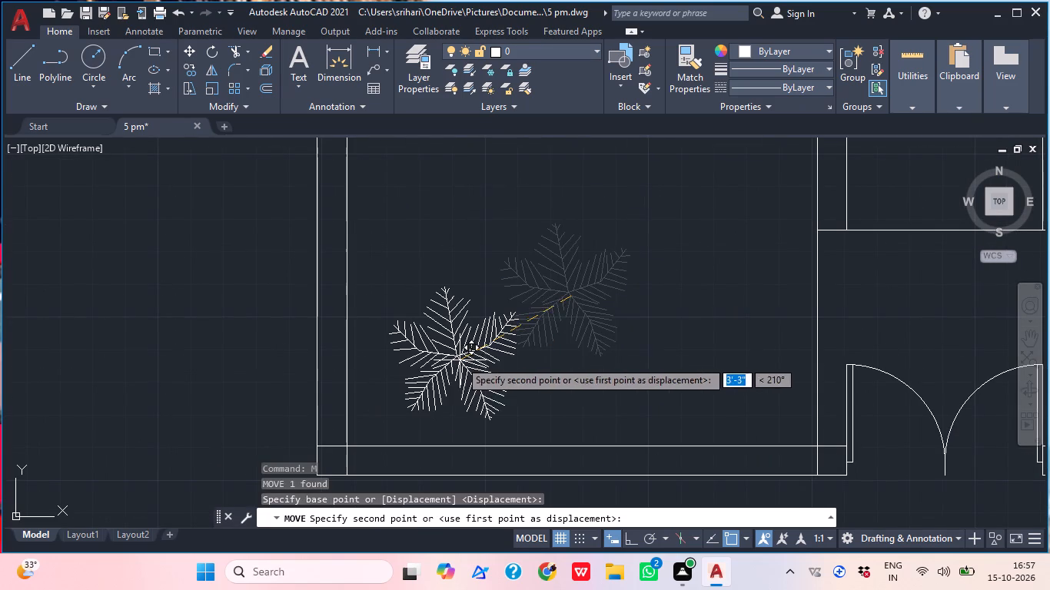
pyautogui.moveTo(450, 366); pyautogui.dragTo(457, 366)
# Insert another Trees block from the recent blocks into the open area, north-east of the small palm.
pyautogui.moveTo(557, 399); pyautogui.dragTo(533, 452, button='middle')
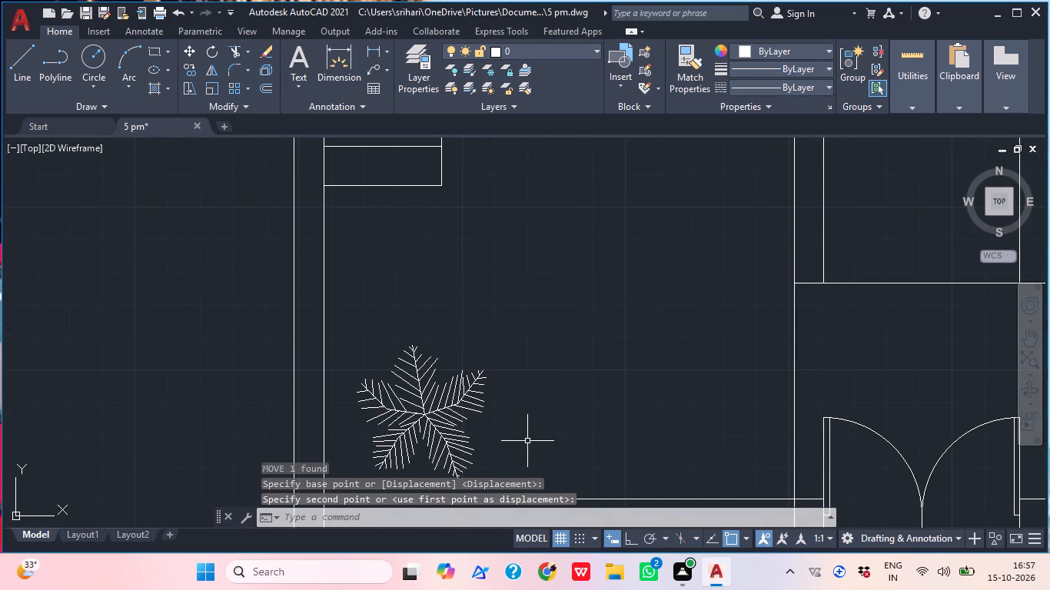
pyautogui.moveTo(550, 417); pyautogui.dragTo(528, 464, button='middle')
pyautogui.press('i')
pyautogui.press('space')
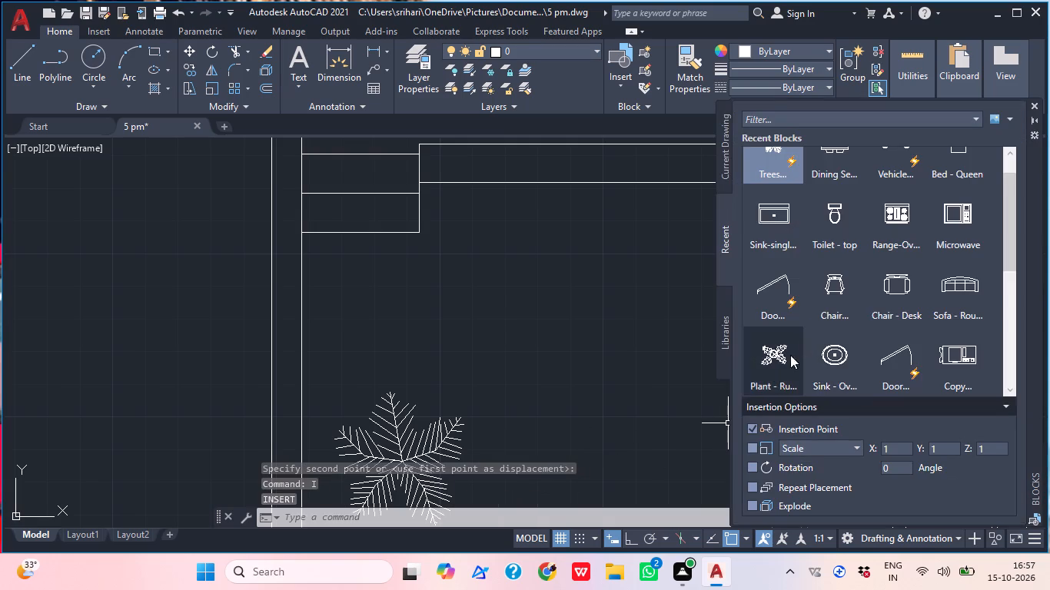
pyautogui.scroll(3, 837, 185)
pyautogui.moveTo(771, 177); pyautogui.dragTo(407, 300)
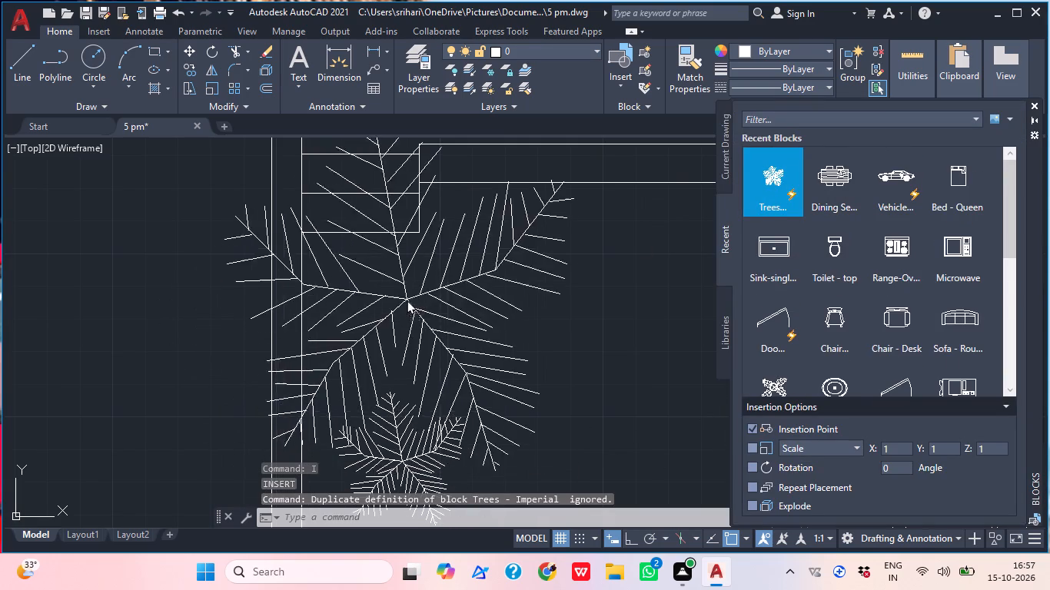
pyautogui.moveTo(407, 300); pyautogui.dragTo(538, 326)
pyautogui.press('Escape')
# Change the newly inserted tree's view to Palm (Elevation) and on to Shrub (Plan).
pyautogui.click(561, 379)
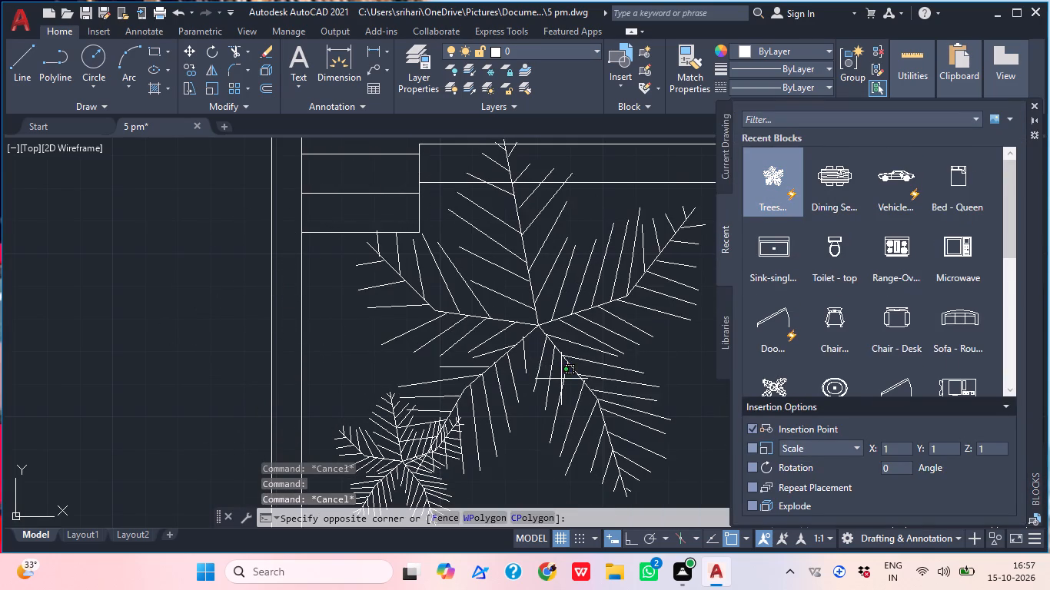
pyautogui.click(575, 369)
pyautogui.click(578, 374)
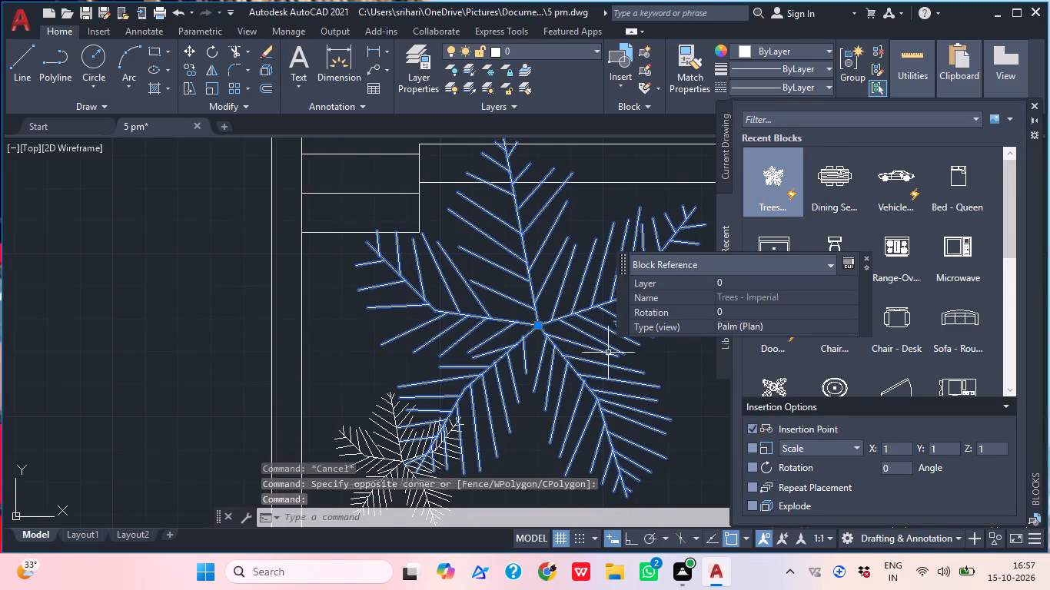
pyautogui.moveTo(582, 378); pyautogui.dragTo(390, 456, button='middle')
pyautogui.click(427, 402)
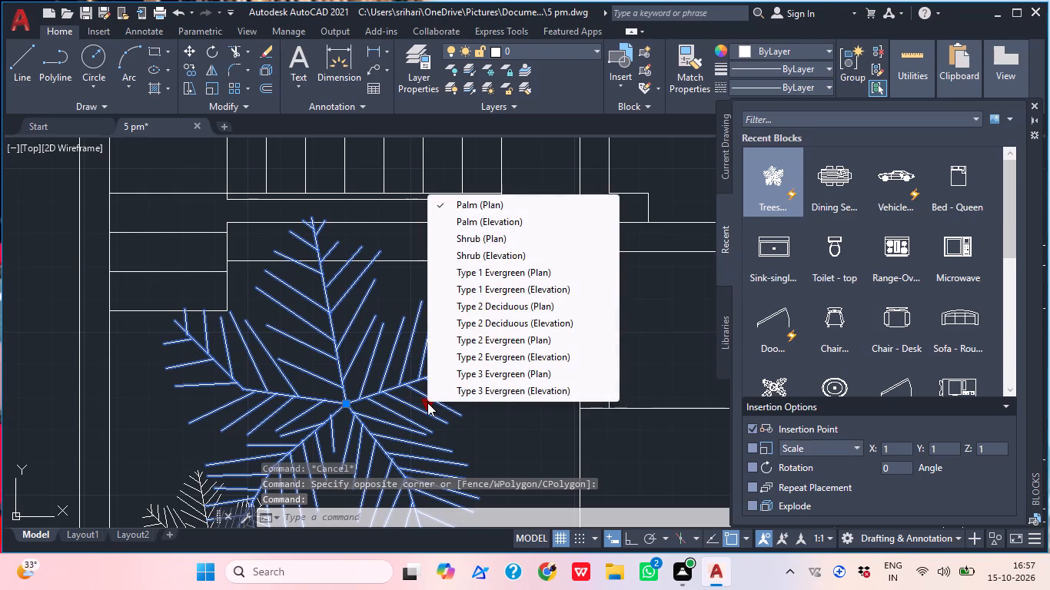
pyautogui.click(491, 220)
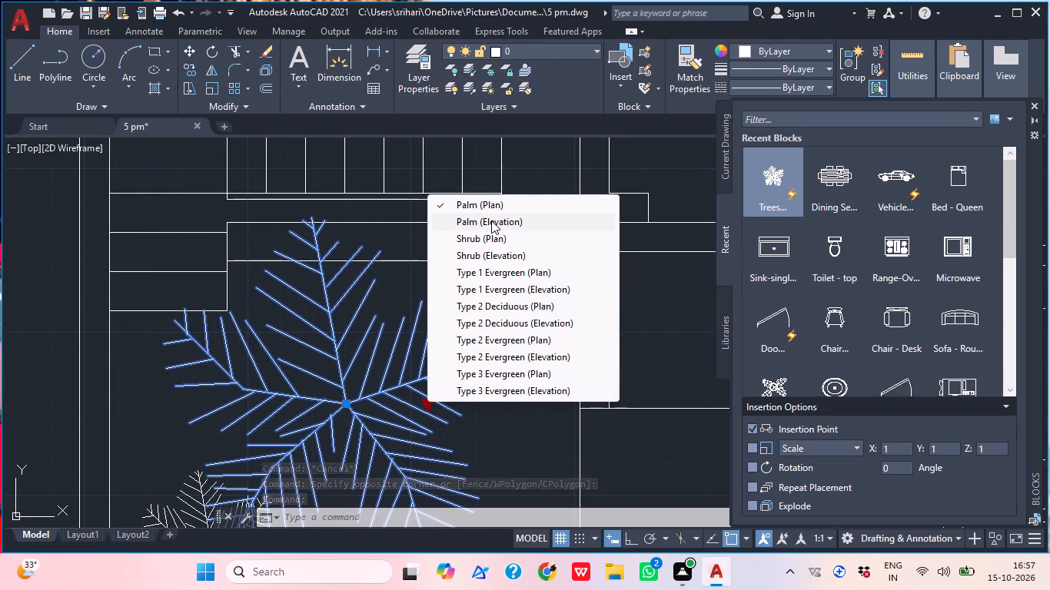
pyautogui.scroll(-2, 462, 274)
pyautogui.click(450, 326)
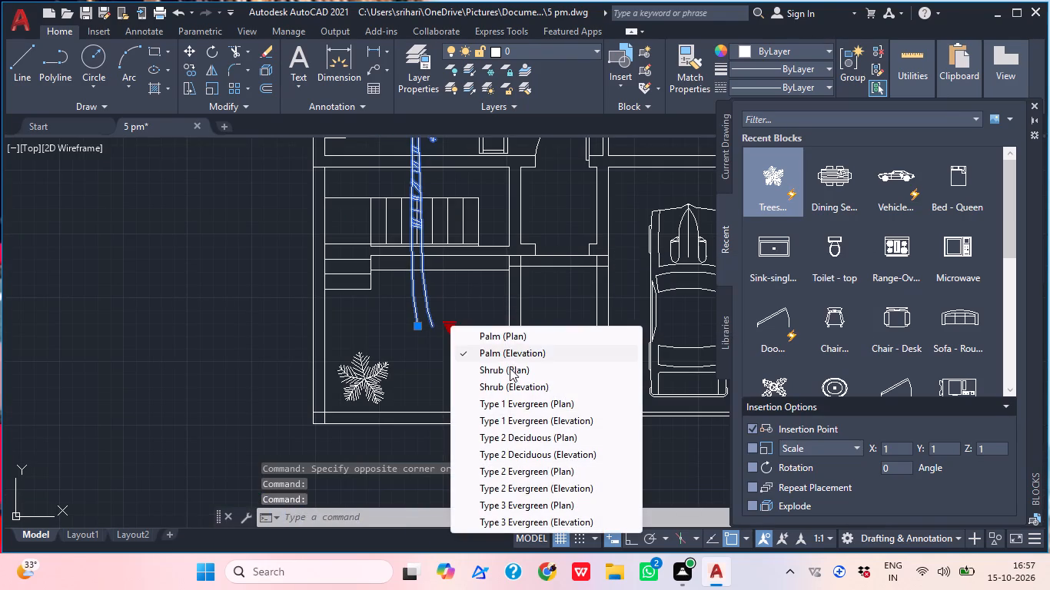
pyautogui.click(508, 369)
pyautogui.scroll(2, 430, 331)
pyautogui.moveTo(469, 399); pyautogui.dragTo(483, 416, button='middle')
pyautogui.press('Escape')
# Copy the plan-view shrub from a base point near its centre to a spot just north-west of it.
pyautogui.click(451, 330)
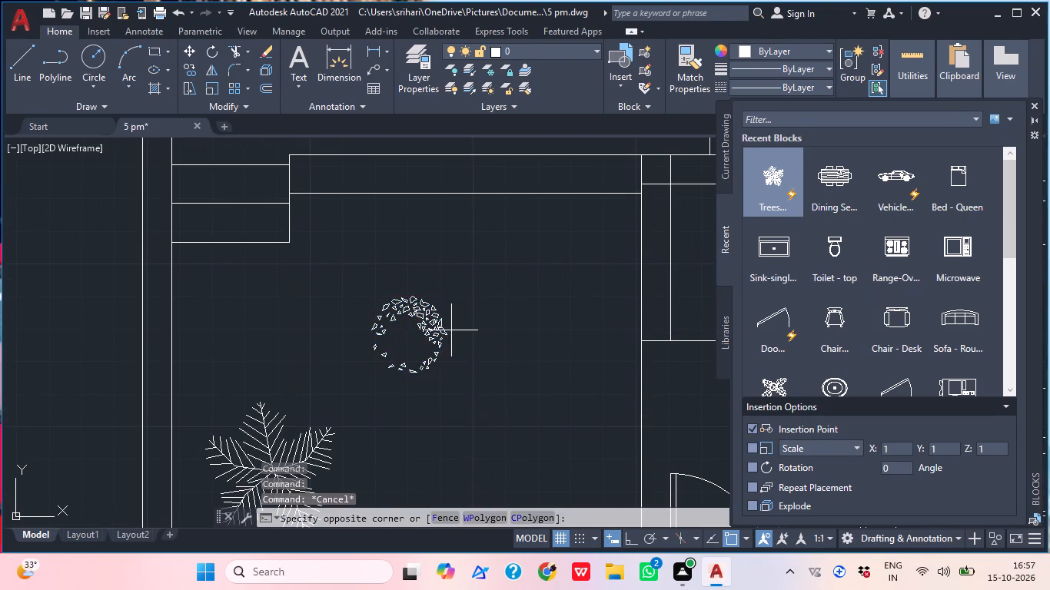
pyautogui.click(407, 329)
pyautogui.press('c')
pyautogui.press('o')
pyautogui.press('p')
pyautogui.press('space')
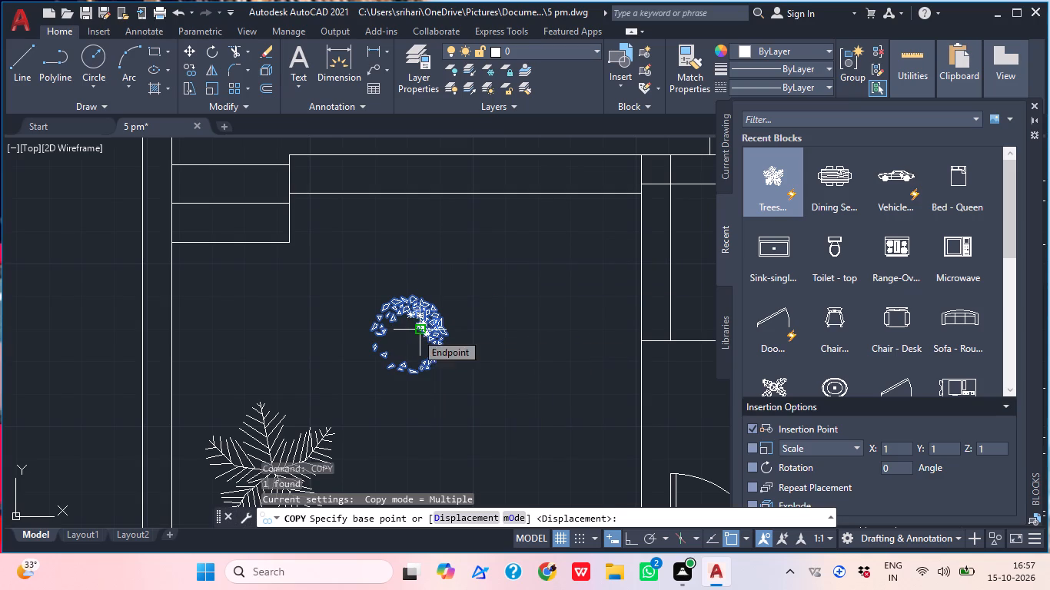
pyautogui.click(423, 331)
pyautogui.click(334, 276)
# Place three more shrub copies in an evenly spaced row along the south wall, east of the palm.
pyautogui.moveTo(418, 290); pyautogui.dragTo(444, 171, button='middle')
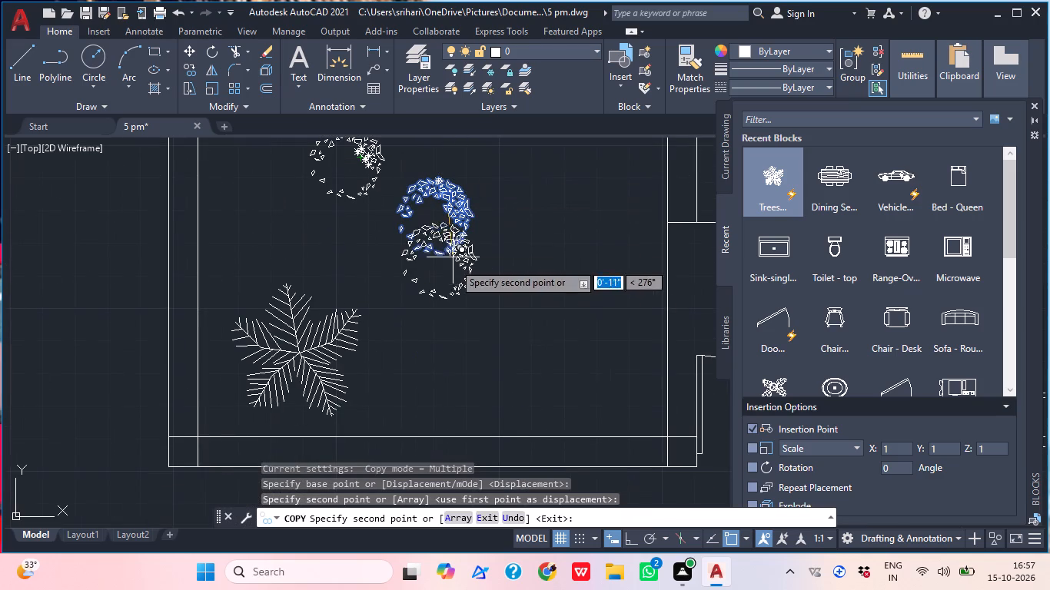
pyautogui.moveTo(464, 397); pyautogui.dragTo(454, 317, button='middle')
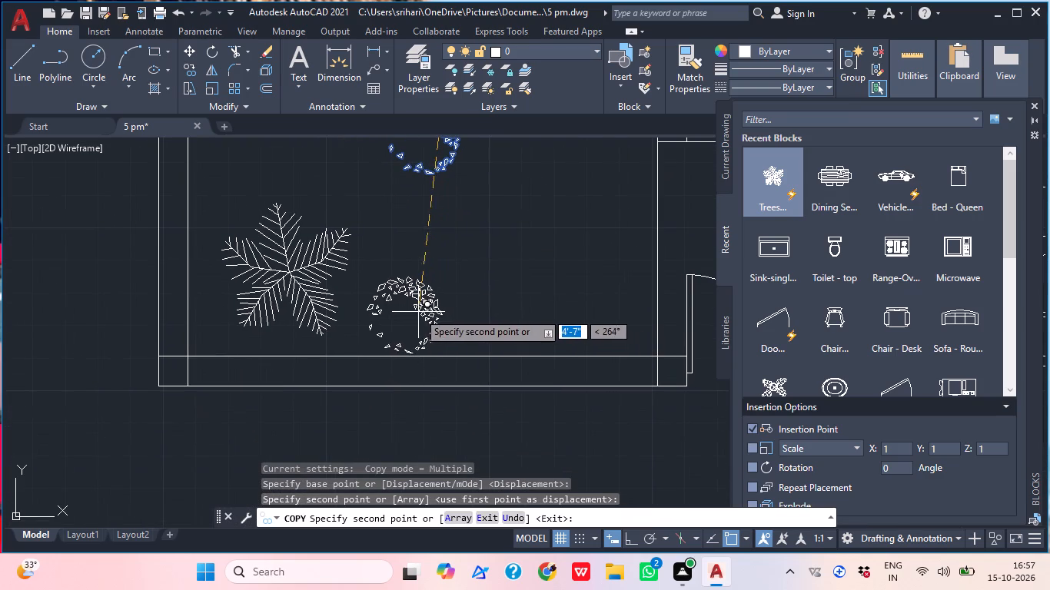
pyautogui.click(412, 308)
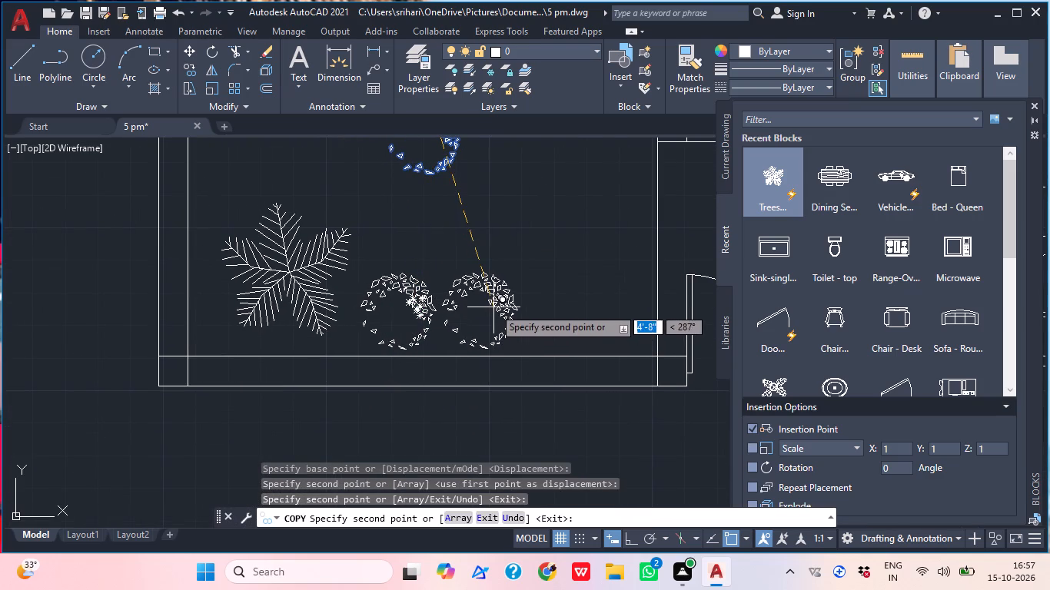
pyautogui.click(493, 307)
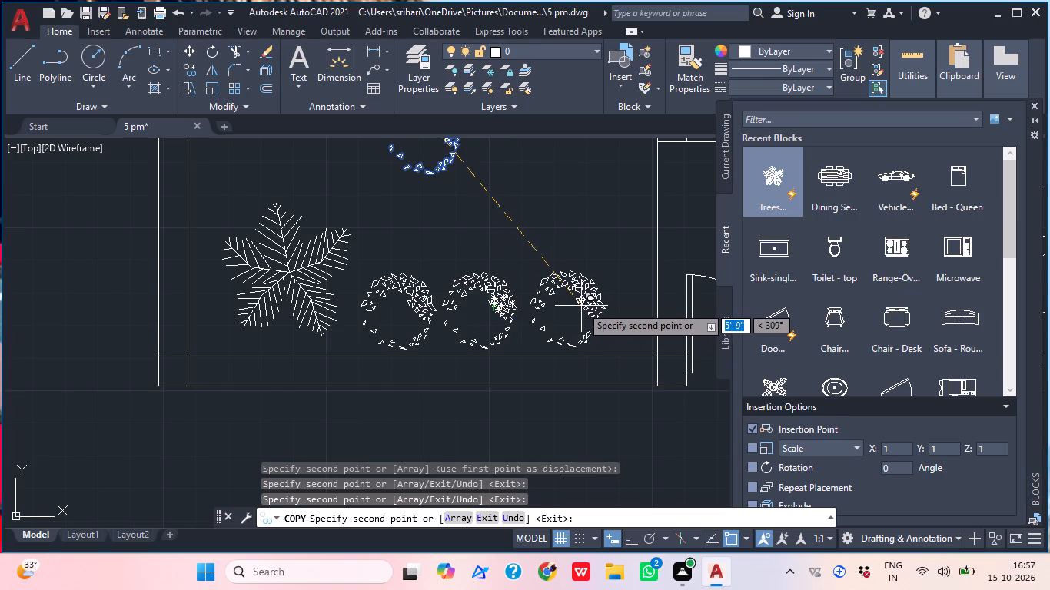
pyautogui.click(581, 307)
# Place another shrub copy in the south-west corner of the open area, overlapping the palm's south-west leaf.
pyautogui.scroll(-1, 603, 298)
pyautogui.moveTo(626, 321); pyautogui.dragTo(600, 393, button='middle')
pyautogui.scroll(-1, 608, 376)
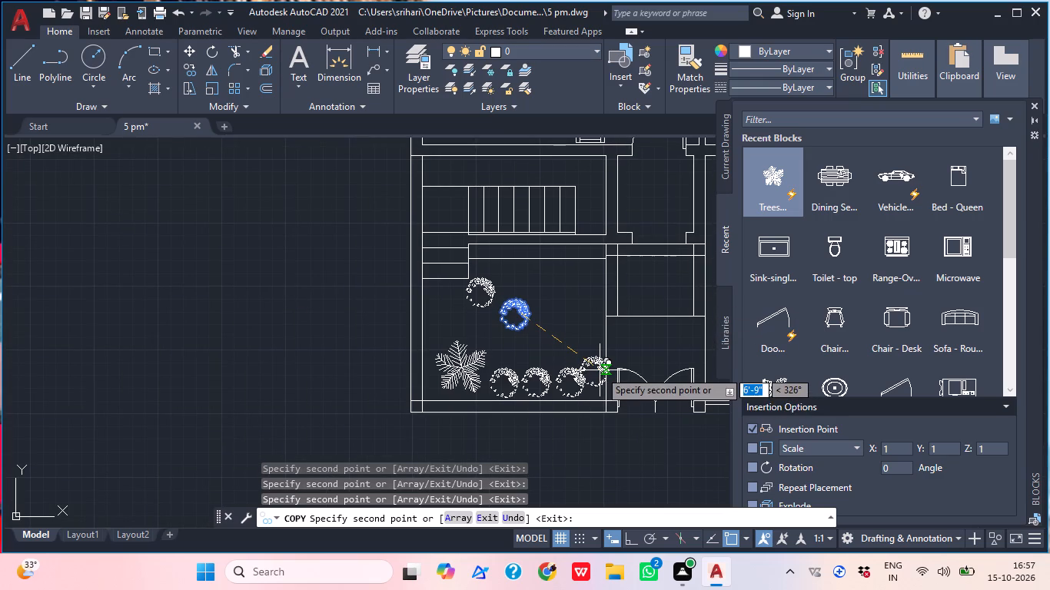
pyautogui.scroll(1, 483, 370)
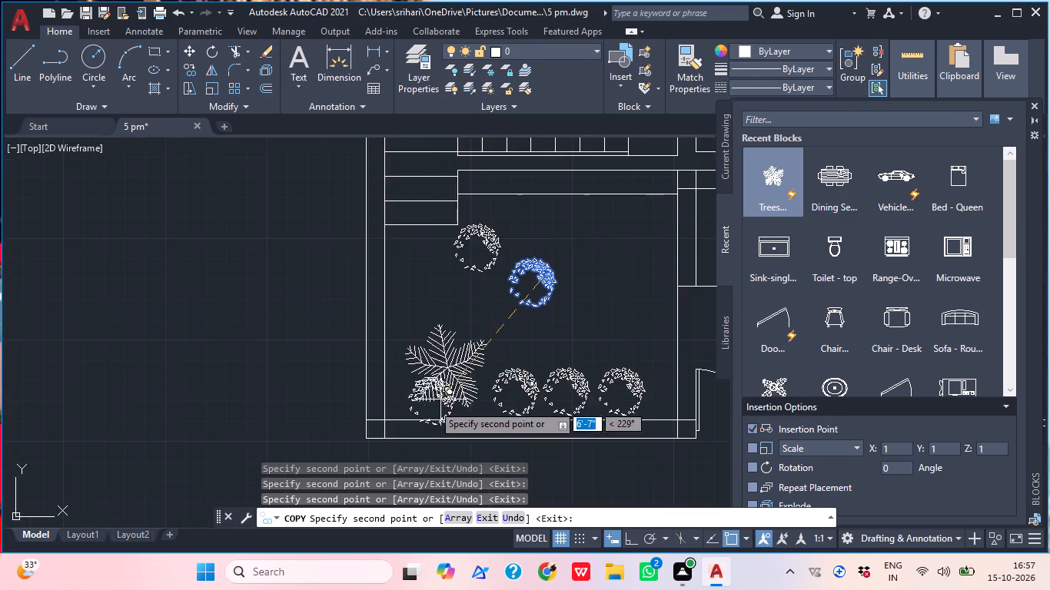
pyautogui.scroll(4, 430, 403)
pyautogui.moveTo(390, 398); pyautogui.dragTo(531, 213, button='middle')
pyautogui.click(459, 285)
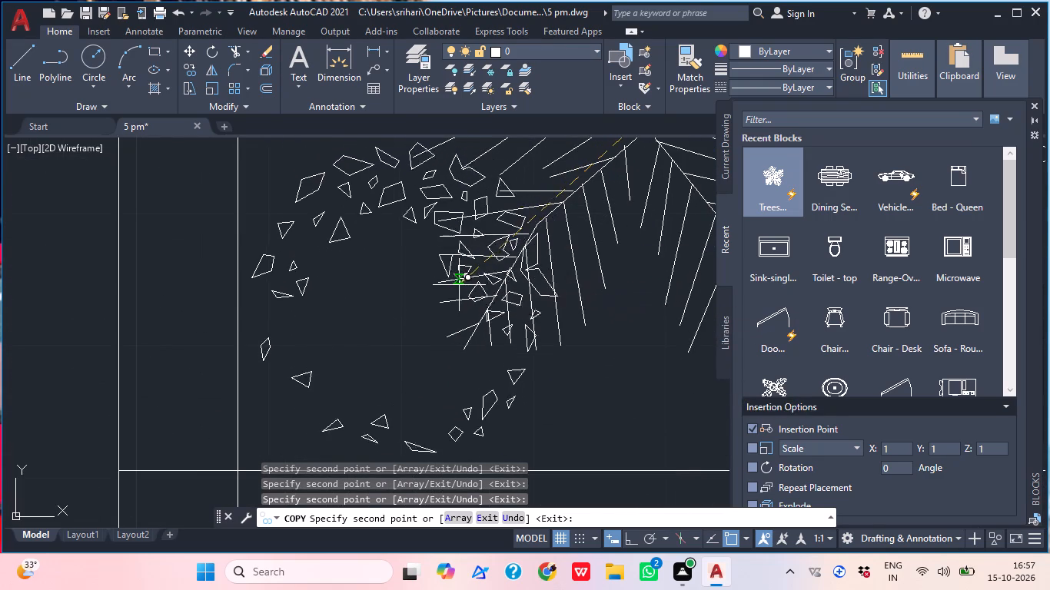
pyautogui.scroll(-2, 486, 285)
pyautogui.moveTo(534, 330); pyautogui.dragTo(527, 419, button='middle')
pyautogui.press('Escape')
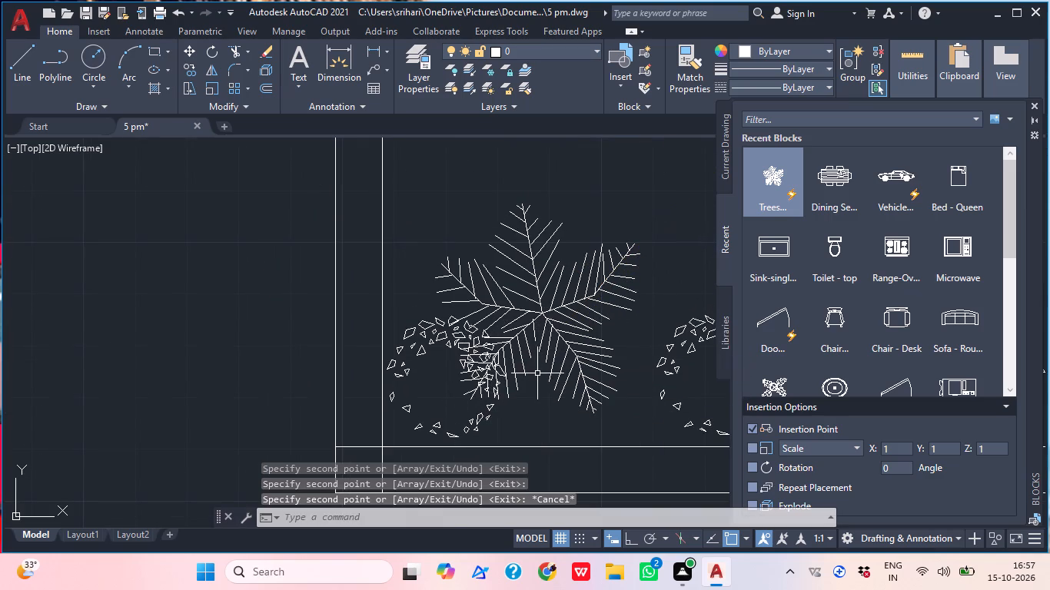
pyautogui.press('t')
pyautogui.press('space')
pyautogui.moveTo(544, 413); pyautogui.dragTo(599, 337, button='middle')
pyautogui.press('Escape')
# Trim the inner wall lines where they overrun into the plan's outer south-west corner, using a fence across them.
pyautogui.press('t')
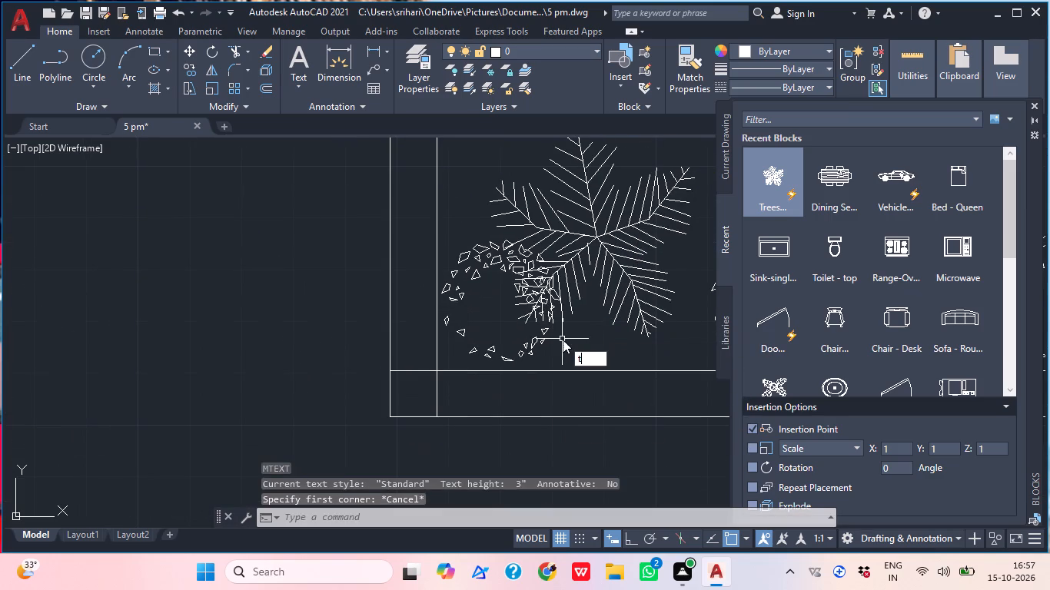
pyautogui.press('r')
pyautogui.press('space')
pyautogui.click(467, 401)
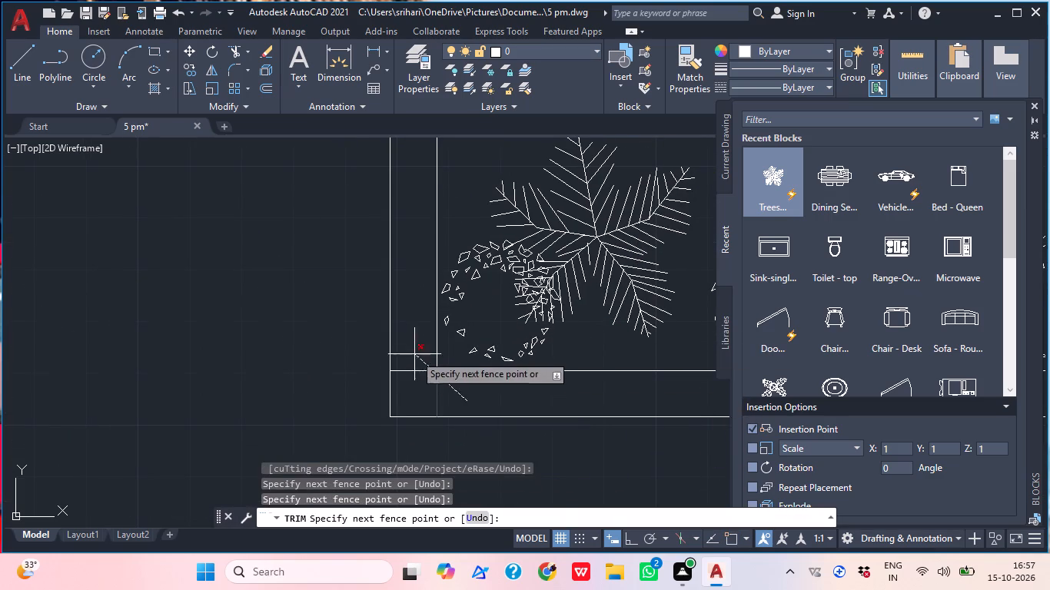
pyautogui.click(413, 353)
pyautogui.scroll(-2, 436, 371)
pyautogui.moveTo(482, 366); pyautogui.dragTo(412, 390, button='middle')
pyautogui.press('Escape')
pyautogui.moveTo(484, 408); pyautogui.dragTo(410, 464, button='middle')
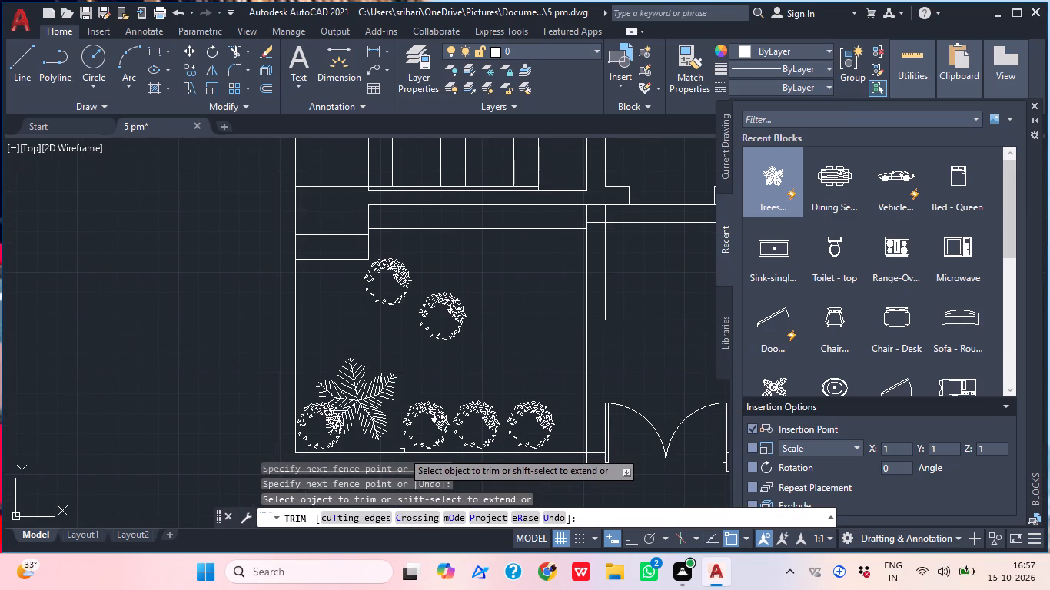
pyautogui.scroll(-1, 499, 369)
pyautogui.moveTo(509, 386); pyautogui.dragTo(470, 396, button='middle')
pyautogui.scroll(-1, 467, 396)
pyautogui.moveTo(470, 396); pyautogui.dragTo(458, 389, button='middle')
pyautogui.press('Escape')
# Close the Blocks palette.
pyautogui.moveTo(473, 356); pyautogui.dragTo(394, 452, button='middle')
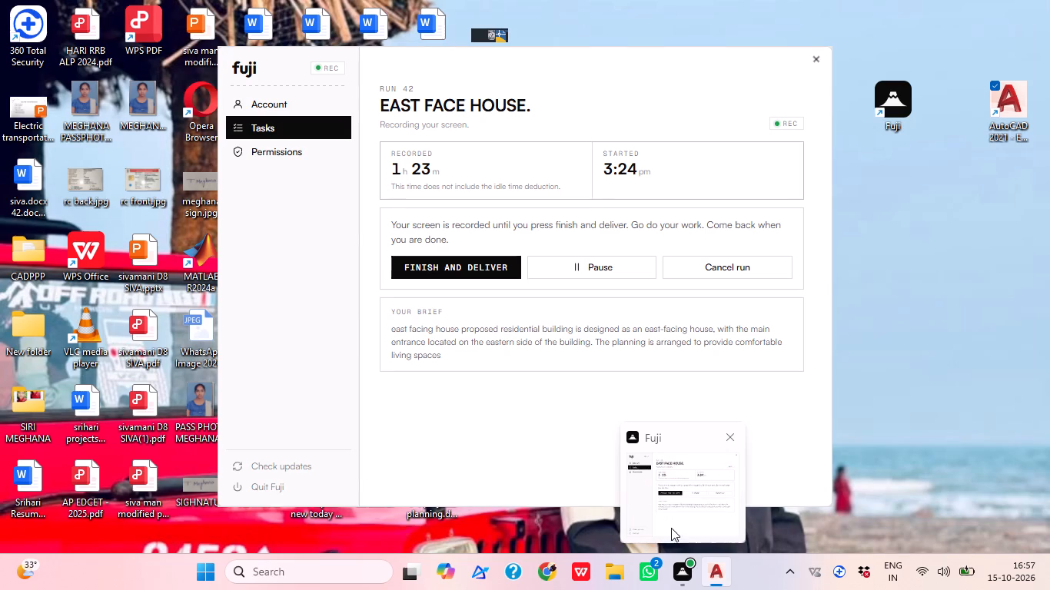
pyautogui.scroll(-2, 708, 357)
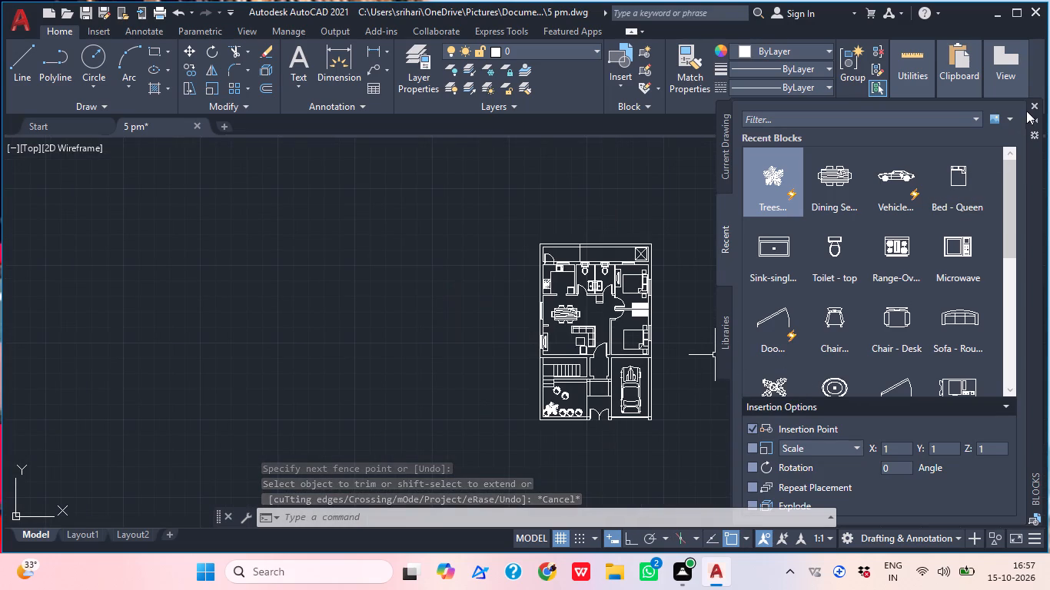
pyautogui.click(1032, 104)
# Add a horizontal single-line text label UTILITY/WASH in the north-west utility area above the kitchen, with Ortho on and a freehand text height.
pyautogui.scroll(1, 698, 350)
pyautogui.moveTo(690, 367); pyautogui.dragTo(515, 418, button='middle')
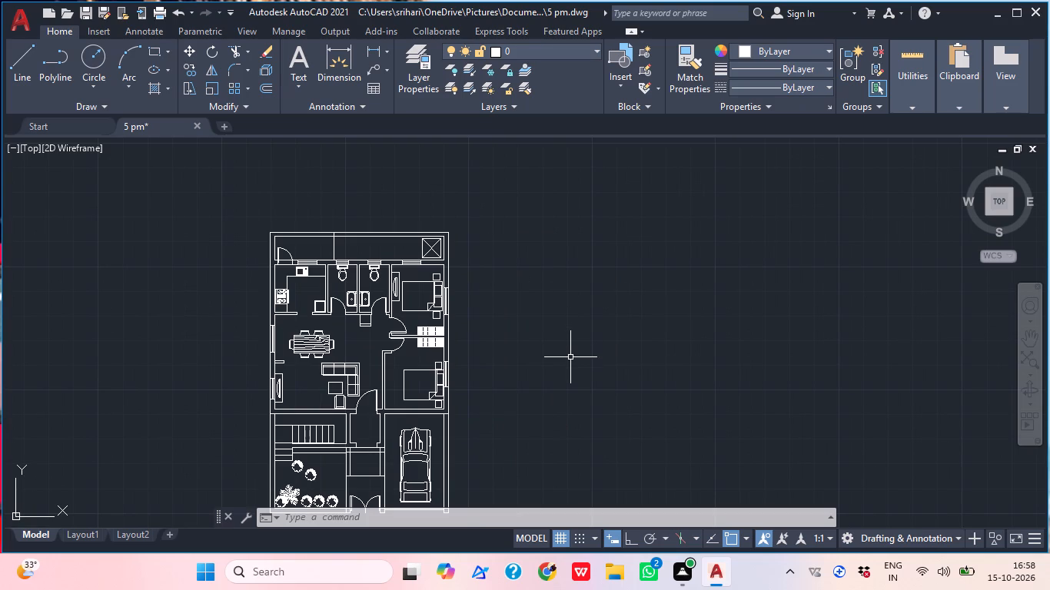
pyautogui.moveTo(453, 346); pyautogui.dragTo(636, 382, button='middle')
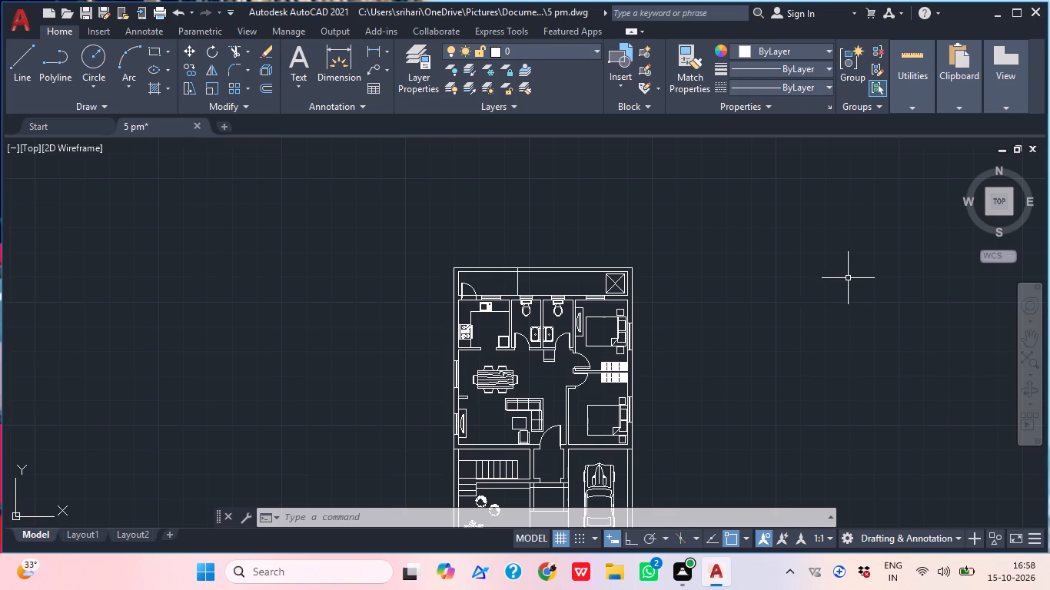
pyautogui.moveTo(643, 366); pyautogui.dragTo(646, 366, button='middle')
pyautogui.moveTo(646, 366); pyautogui.dragTo(695, 345, button='middle')
pyautogui.scroll(1, 571, 321)
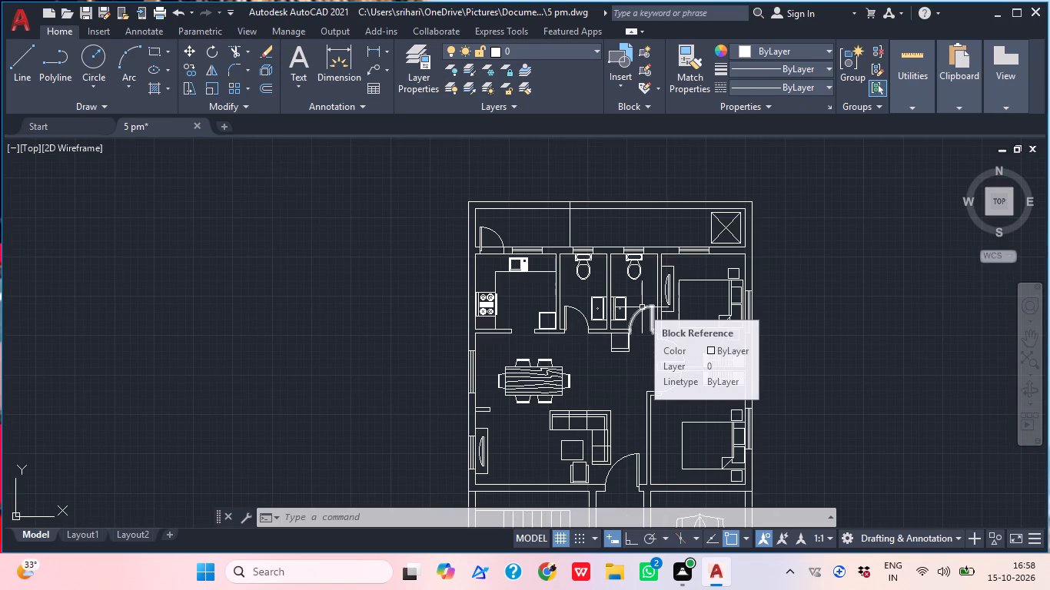
pyautogui.scroll(2, 508, 214)
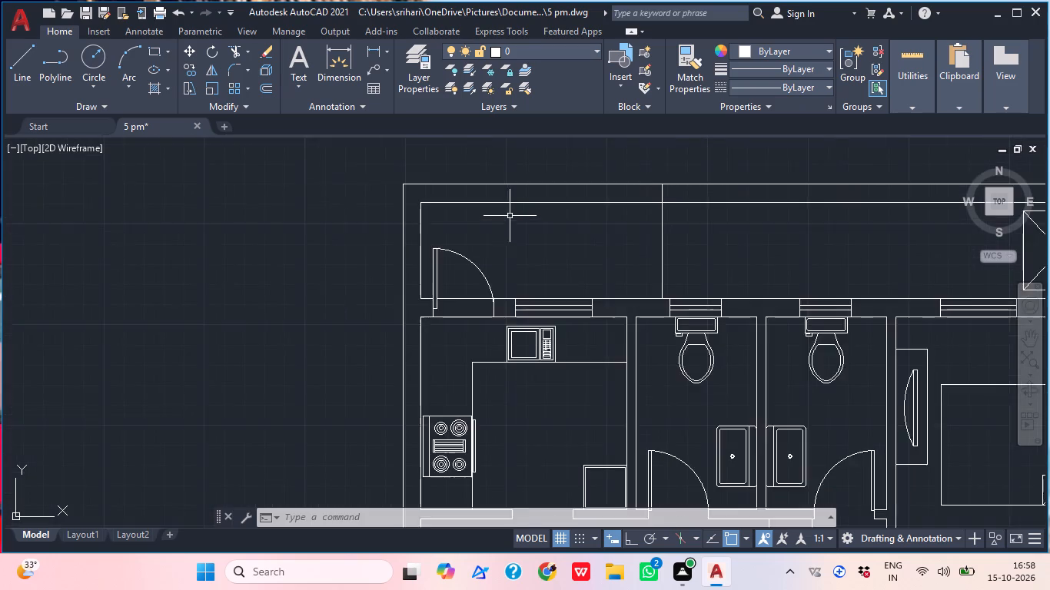
pyautogui.moveTo(532, 228); pyautogui.dragTo(577, 253, button='middle')
pyautogui.write('tex')
pyautogui.press('t')
pyautogui.press('space')
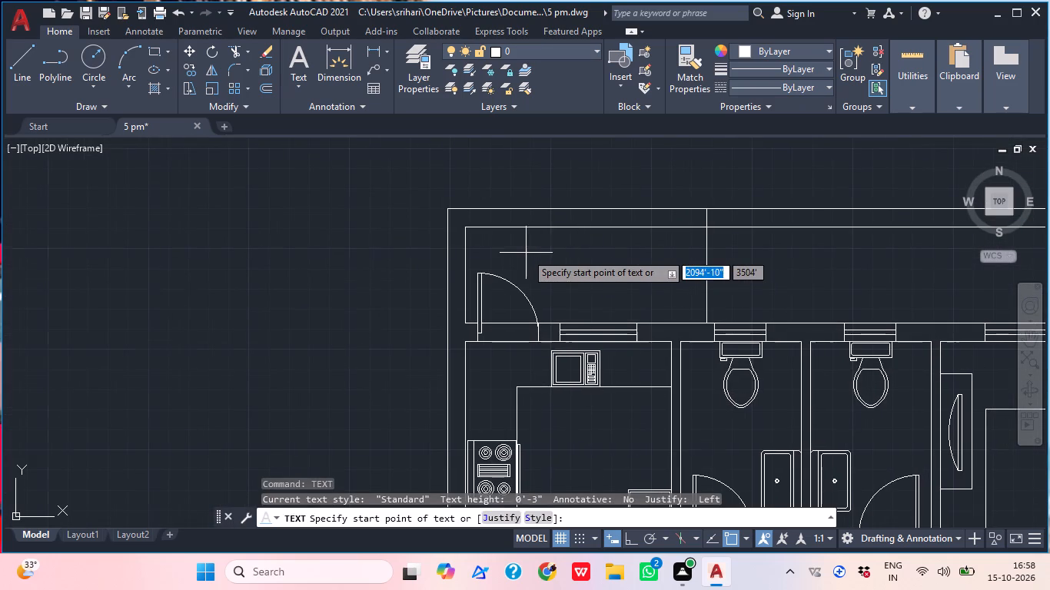
pyautogui.scroll(1, 526, 253)
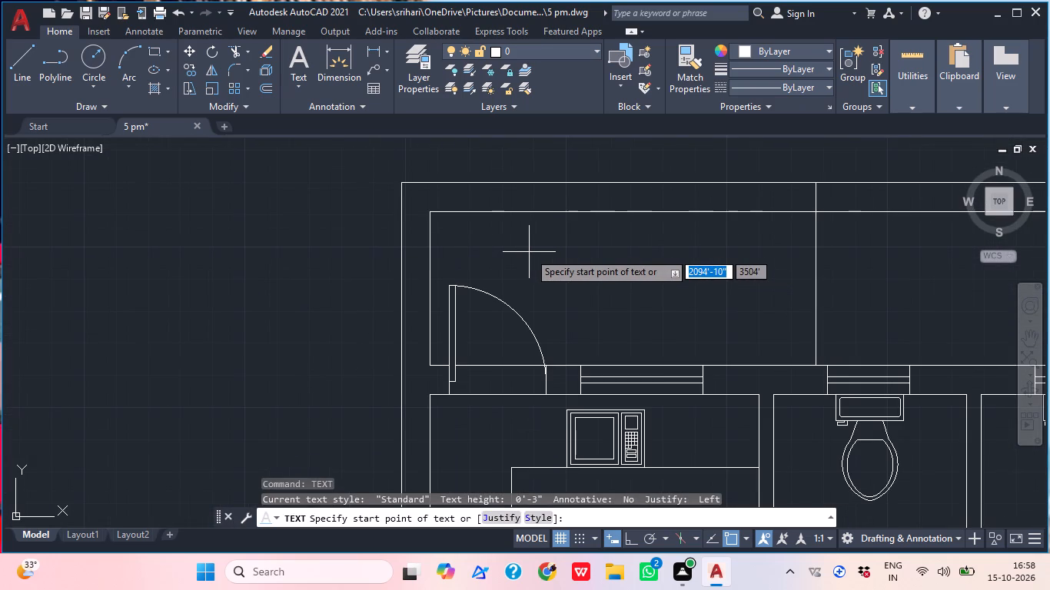
pyautogui.moveTo(557, 256); pyautogui.dragTo(512, 234, button='middle')
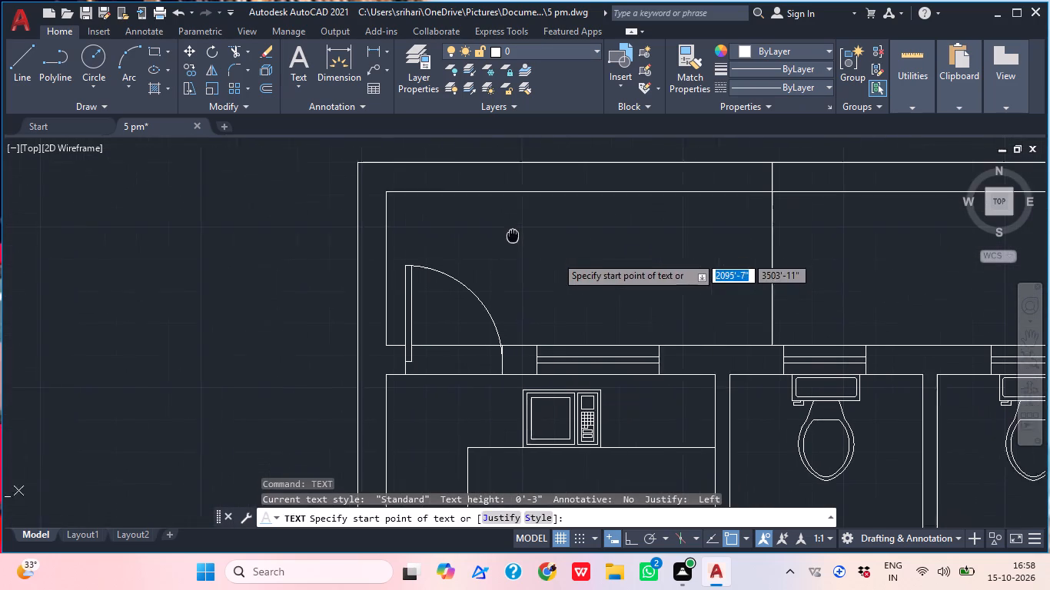
pyautogui.moveTo(512, 234); pyautogui.dragTo(503, 232, button='middle')
pyautogui.scroll(1, 518, 187)
pyautogui.moveTo(550, 229); pyautogui.dragTo(525, 220, button='middle')
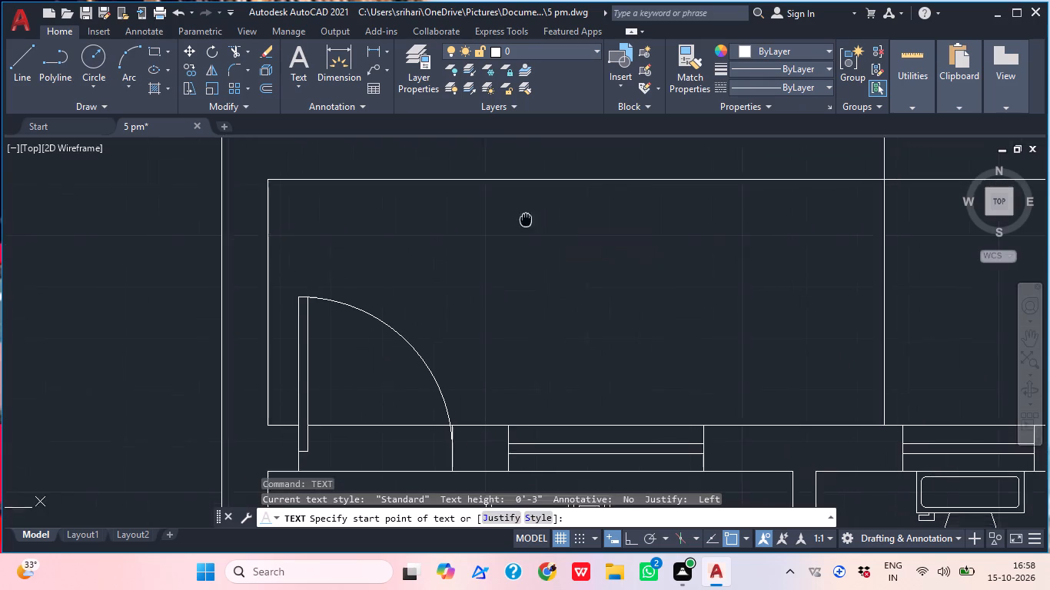
pyautogui.moveTo(525, 220); pyautogui.dragTo(510, 225, button='middle')
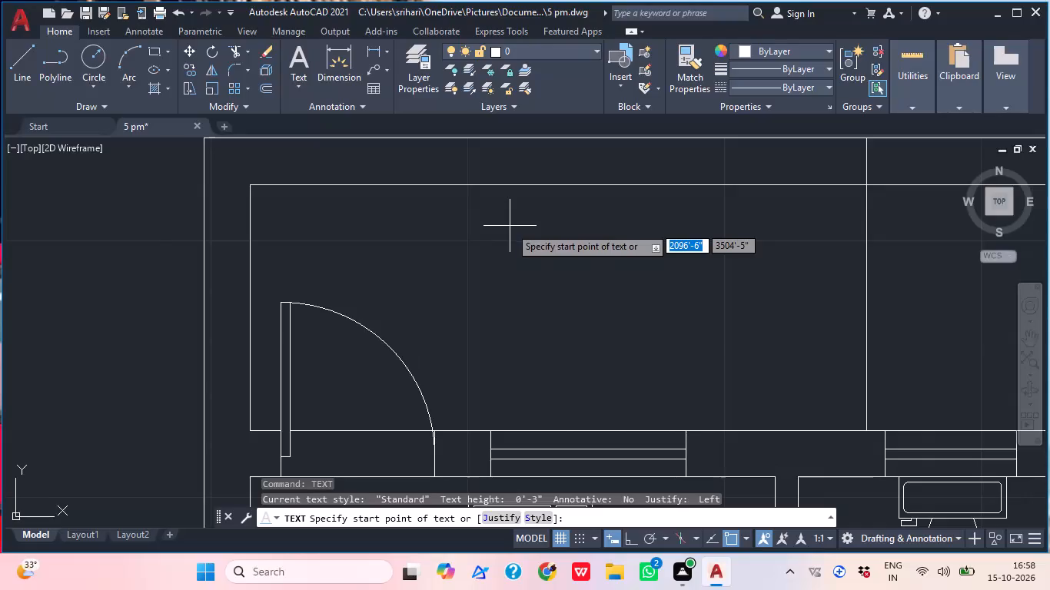
pyautogui.click(494, 216)
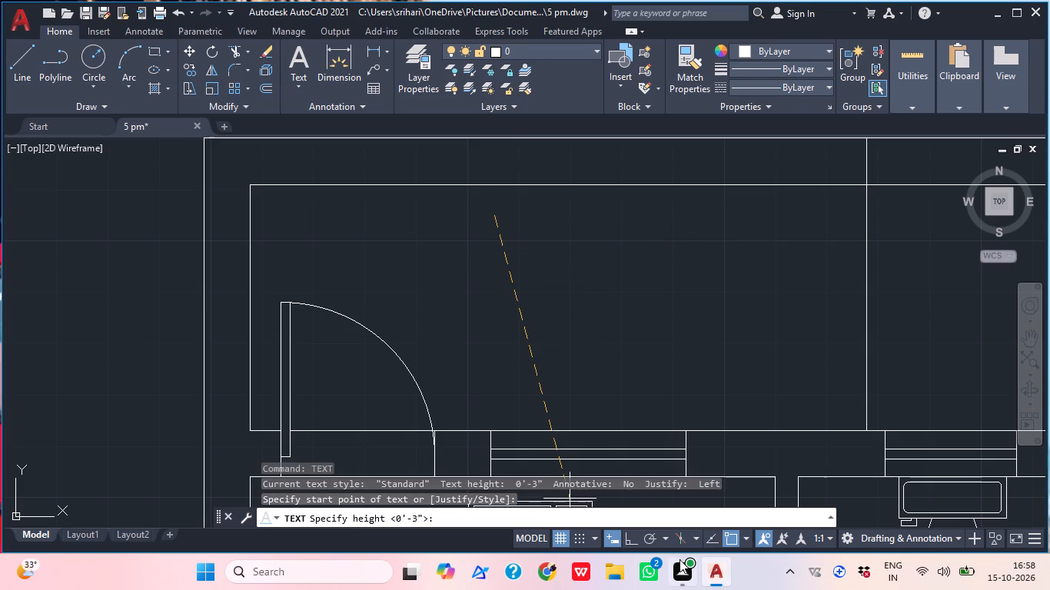
pyautogui.click(628, 543)
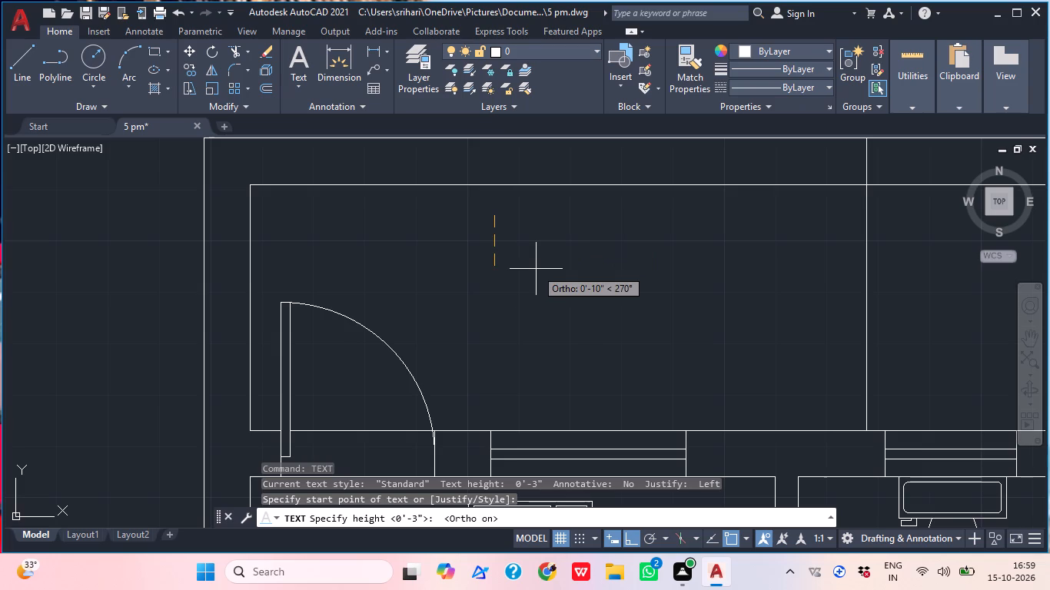
pyautogui.click(486, 254)
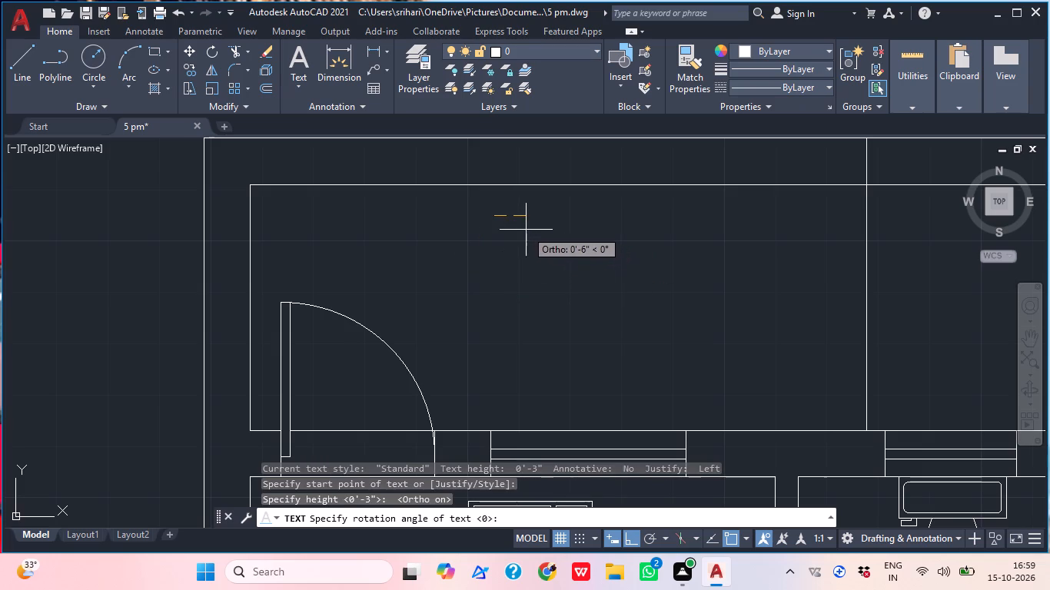
pyautogui.click(526, 230)
pyautogui.moveTo(561, 270); pyautogui.dragTo(546, 369, button='middle')
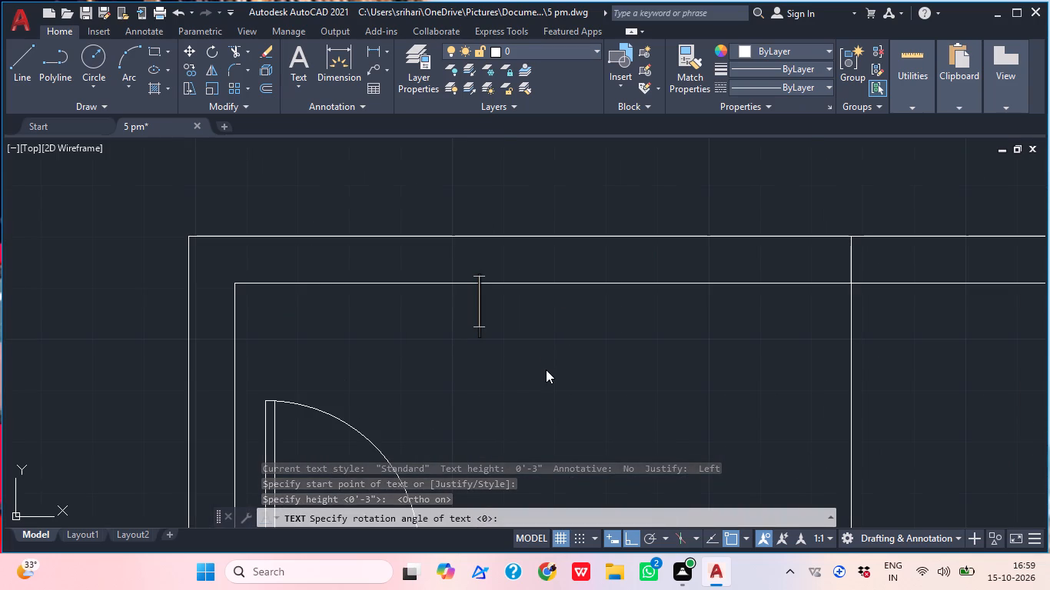
pyautogui.press('u')
pyautogui.press('BackSpace')
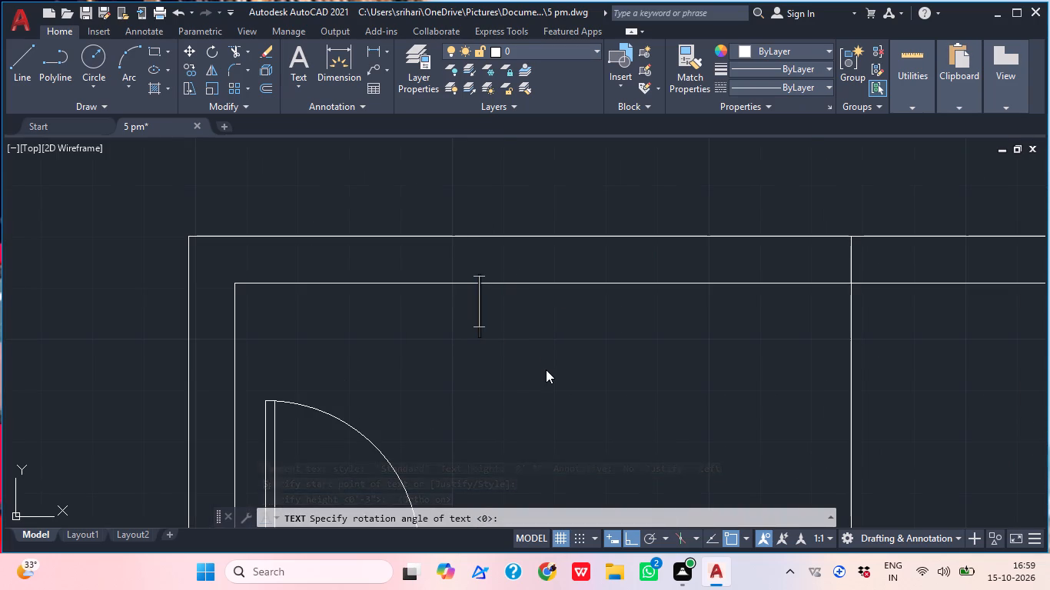
pyautogui.write('UTILITY')
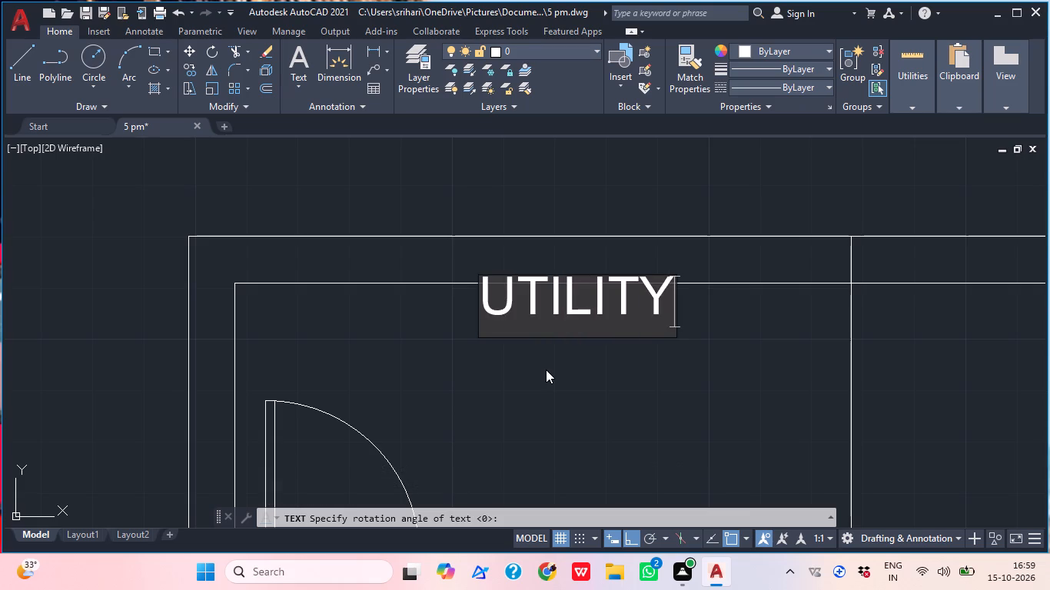
pyautogui.press('/')
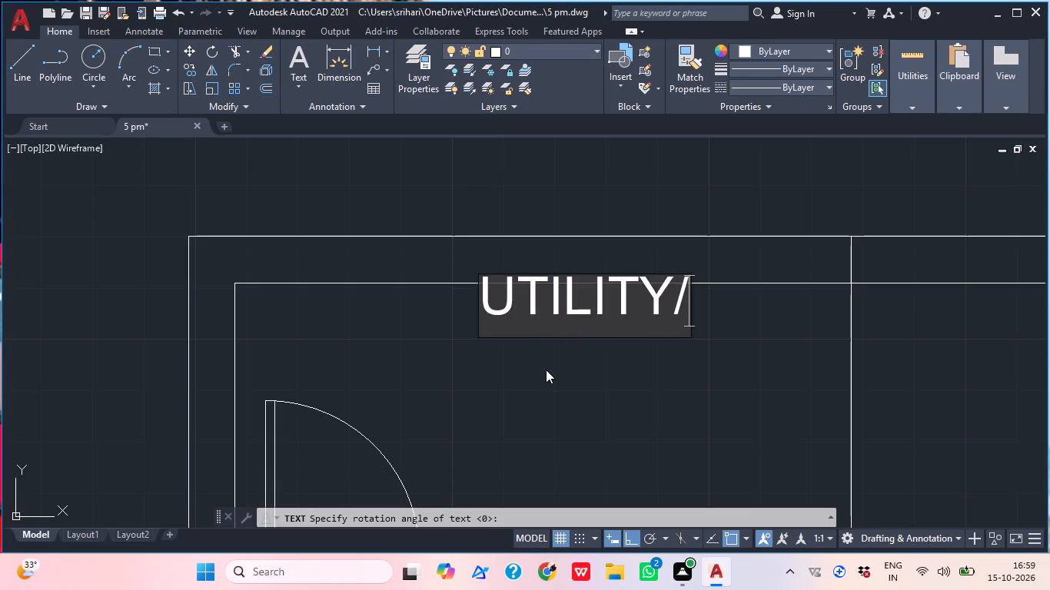
pyautogui.write('WASH')
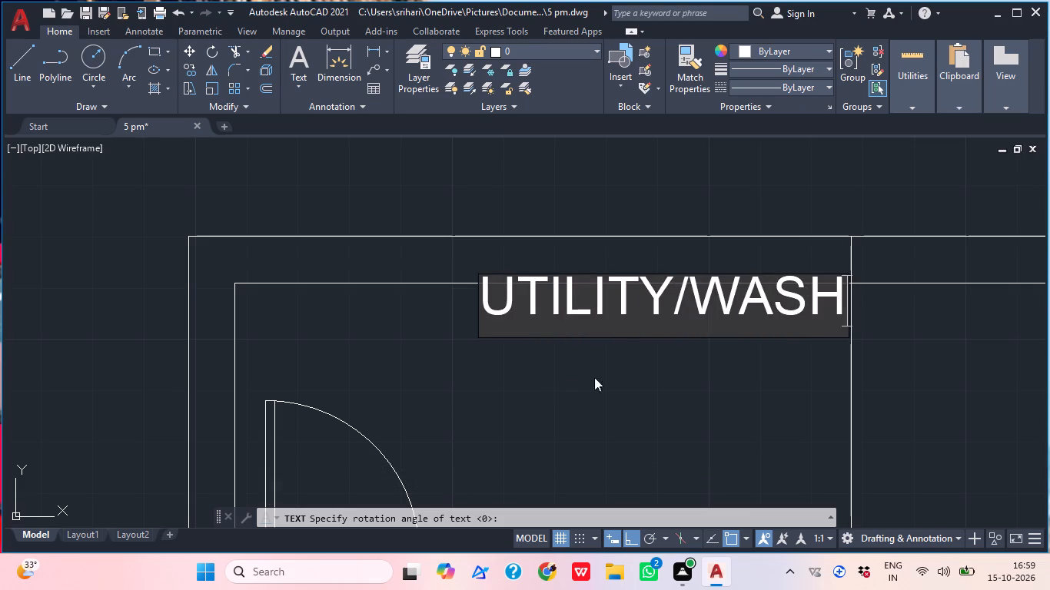
pyautogui.moveTo(660, 355); pyautogui.dragTo(683, 376)
pyautogui.press('Escape')
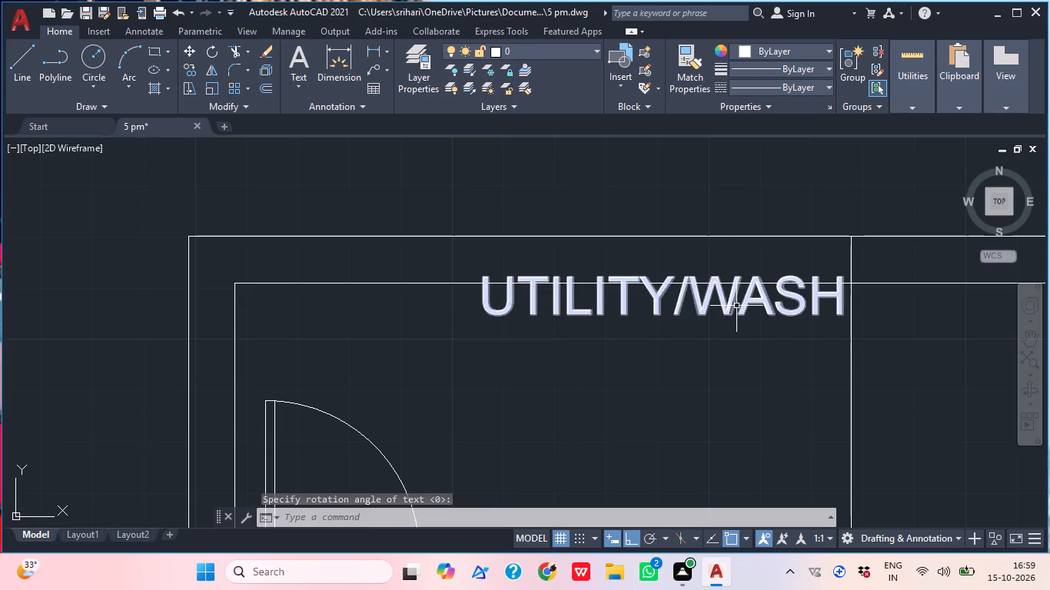
# Turn Ortho off and move the UTILITY/WASH label down and slightly west so it sits inside the utility room walls.
pyautogui.click(739, 304)
pyautogui.click(695, 322)
pyautogui.write('M')
pyautogui.press('space')
pyautogui.click(607, 329)
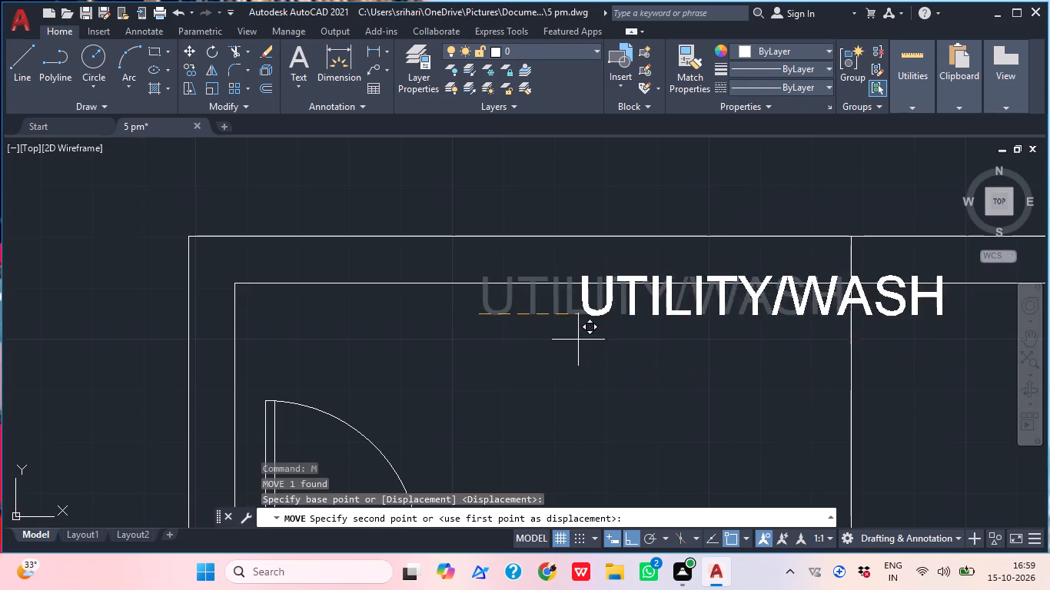
pyautogui.click(626, 539)
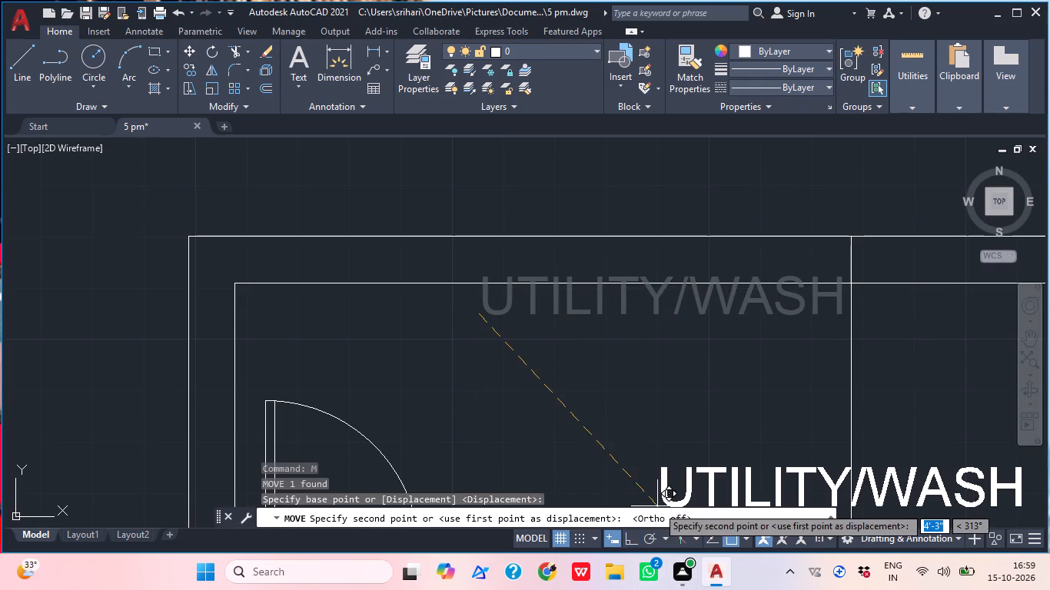
pyautogui.click(434, 348)
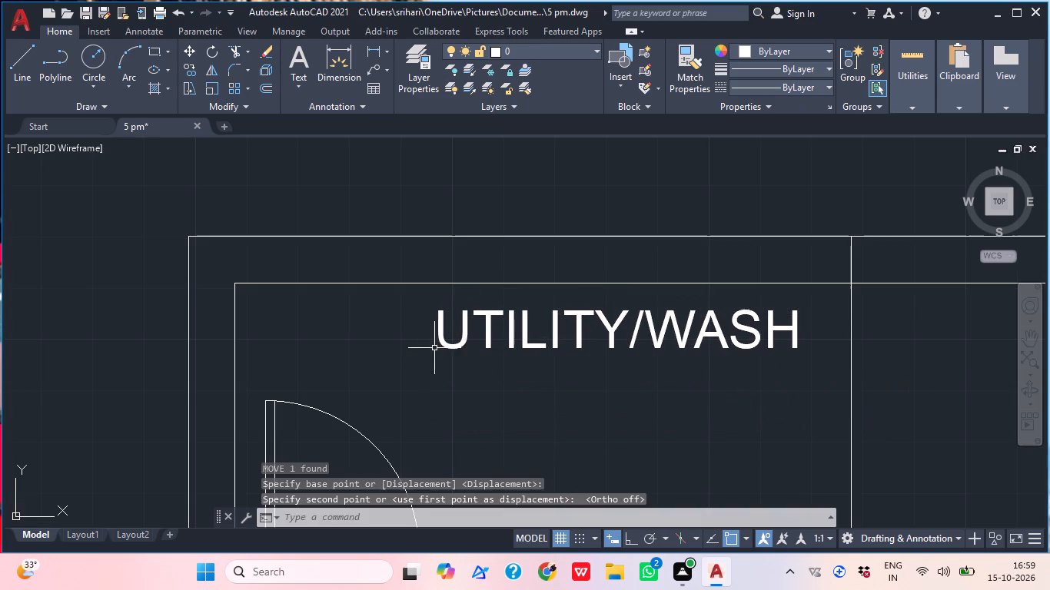
# Copy the UTILITY/WASH label directly below itself as a second text line.
pyautogui.moveTo(642, 384); pyautogui.dragTo(589, 377, button='middle')
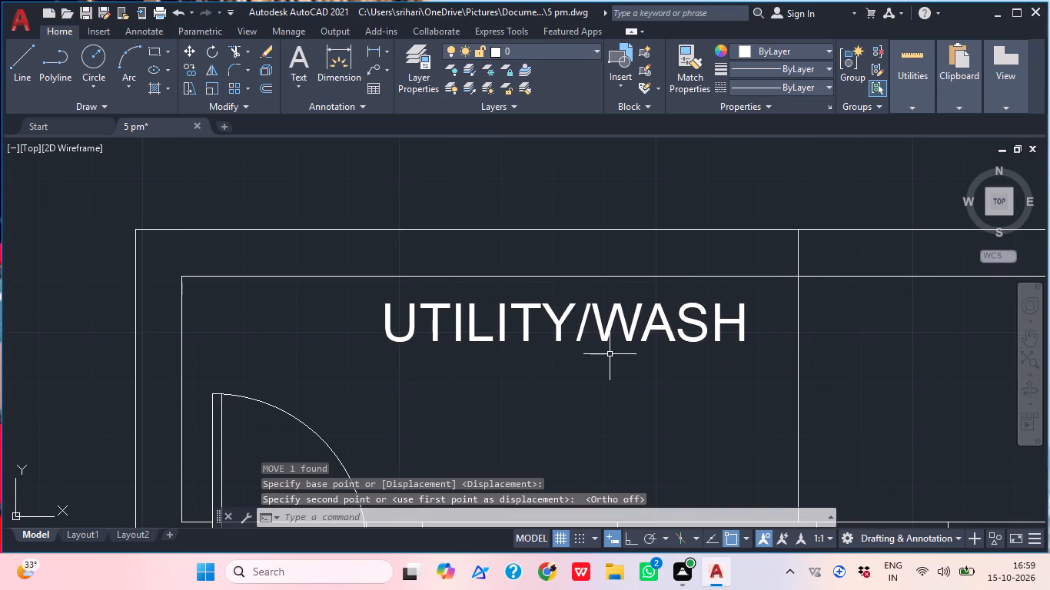
pyautogui.click(600, 337)
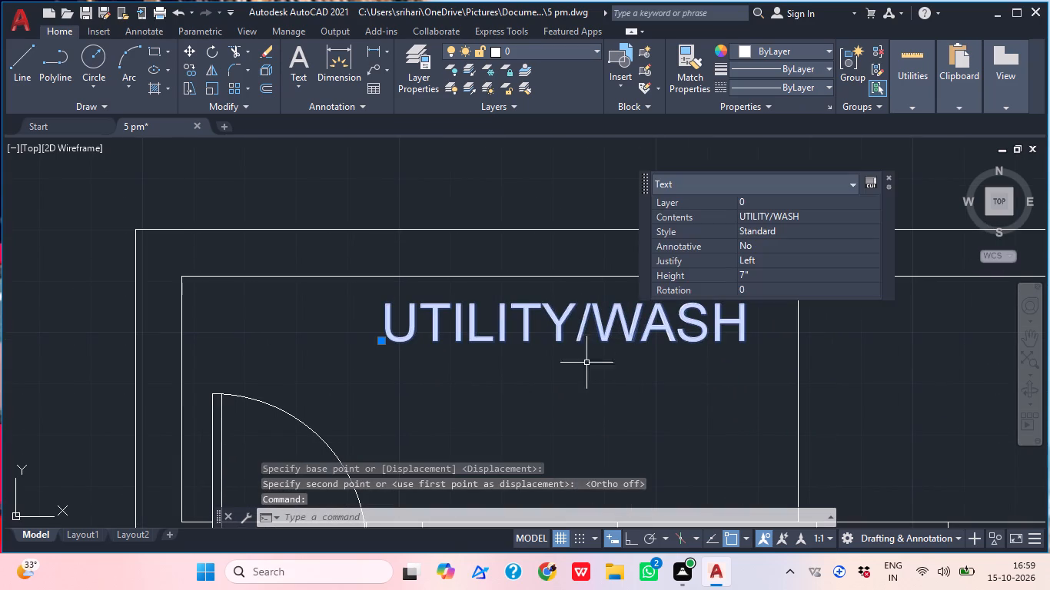
pyautogui.press('c')
pyautogui.write('OP')
pyautogui.press('space')
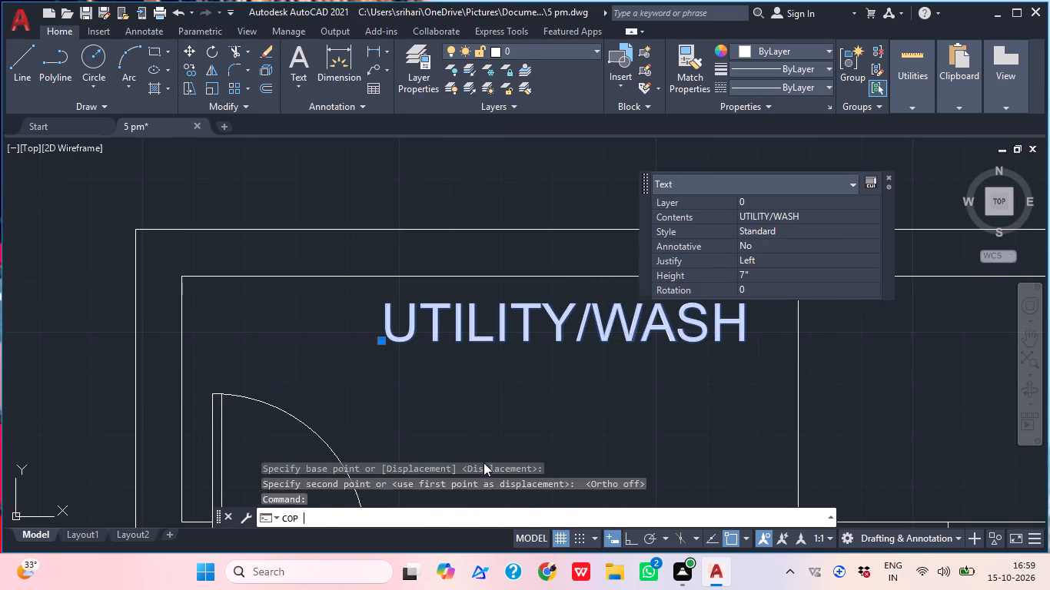
pyautogui.click(540, 348)
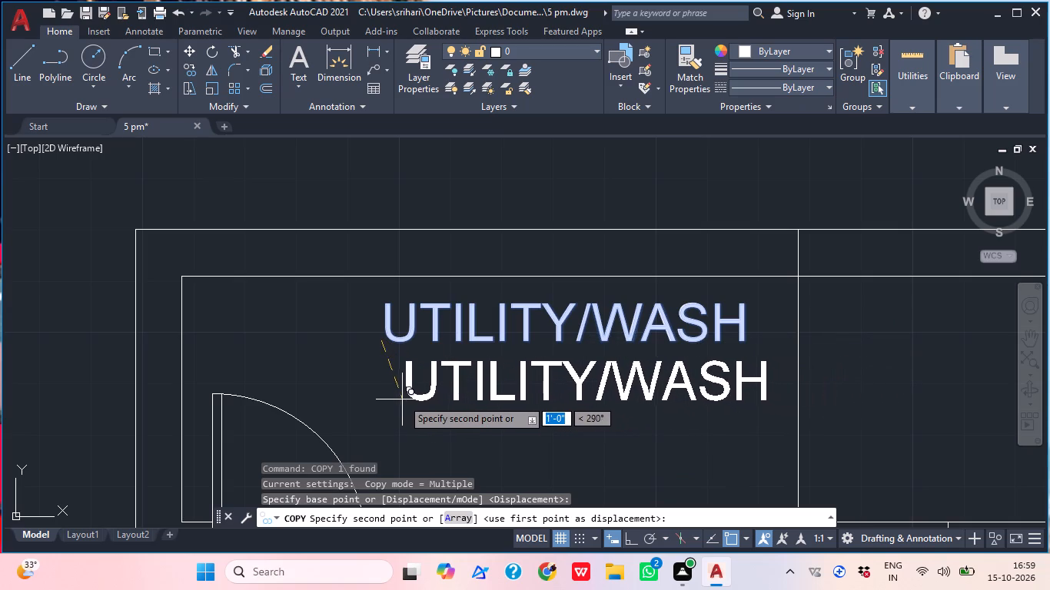
pyautogui.click(381, 396)
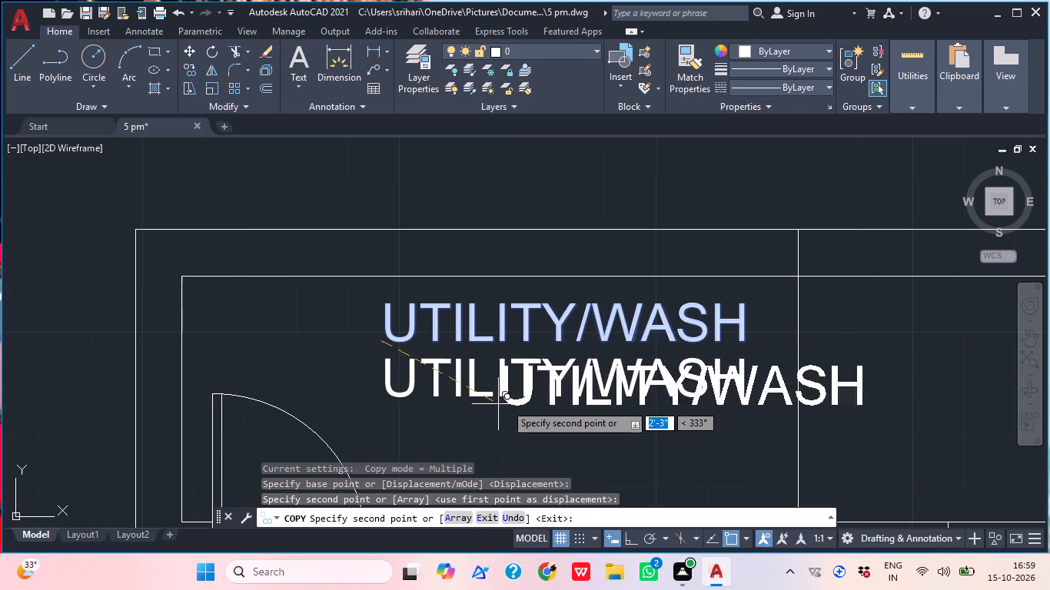
pyautogui.scroll(-2, 520, 399)
pyautogui.press('Escape')
pyautogui.scroll(1, 547, 403)
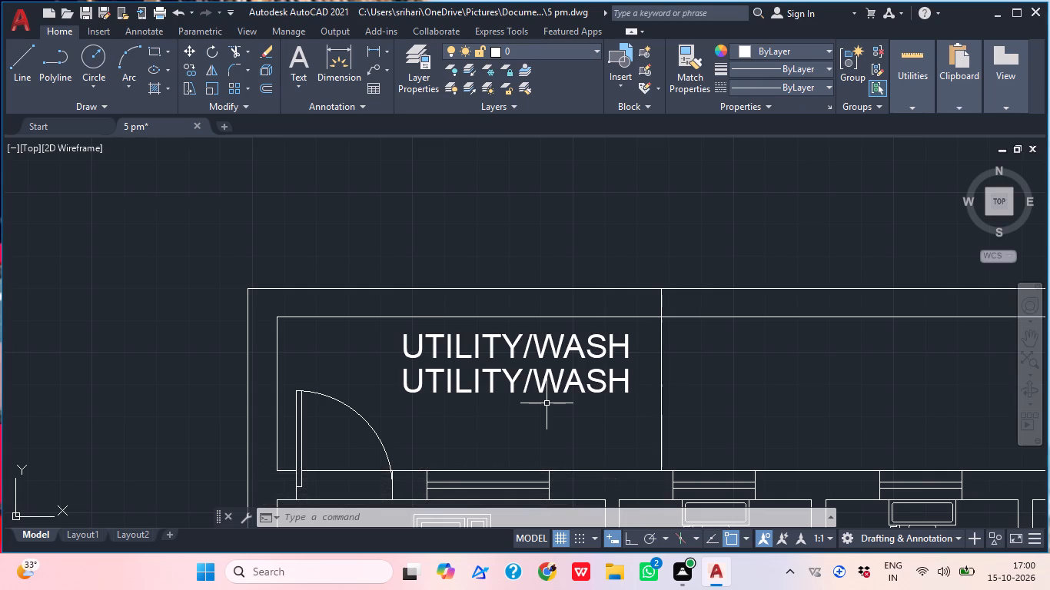
# Change the lower UTILITY/WASH copy's text to 10'0"X4'0".
pyautogui.doubleClick(541, 388)
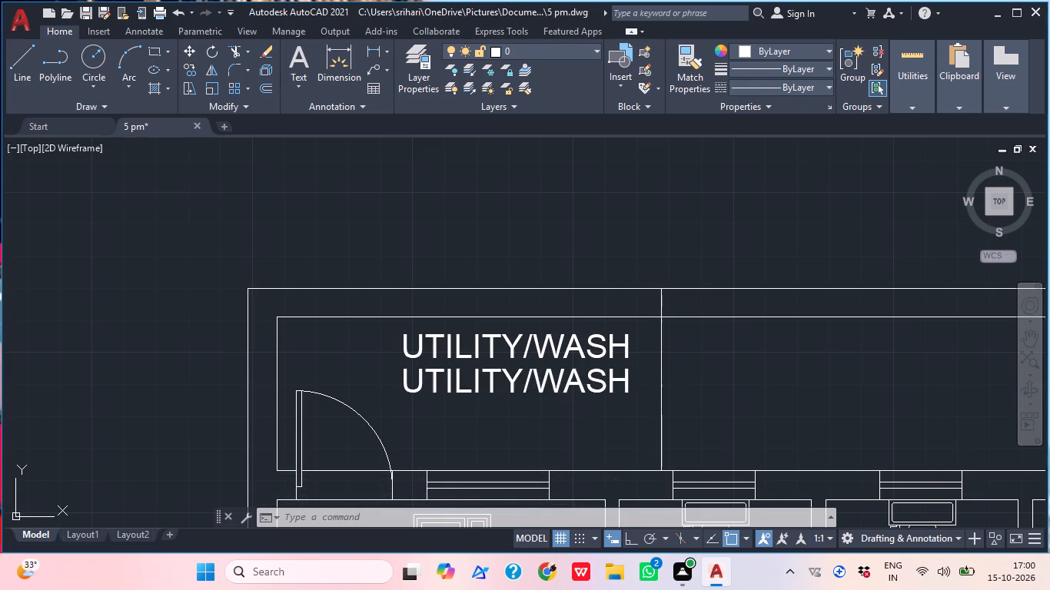
pyautogui.doubleClick(550, 380)
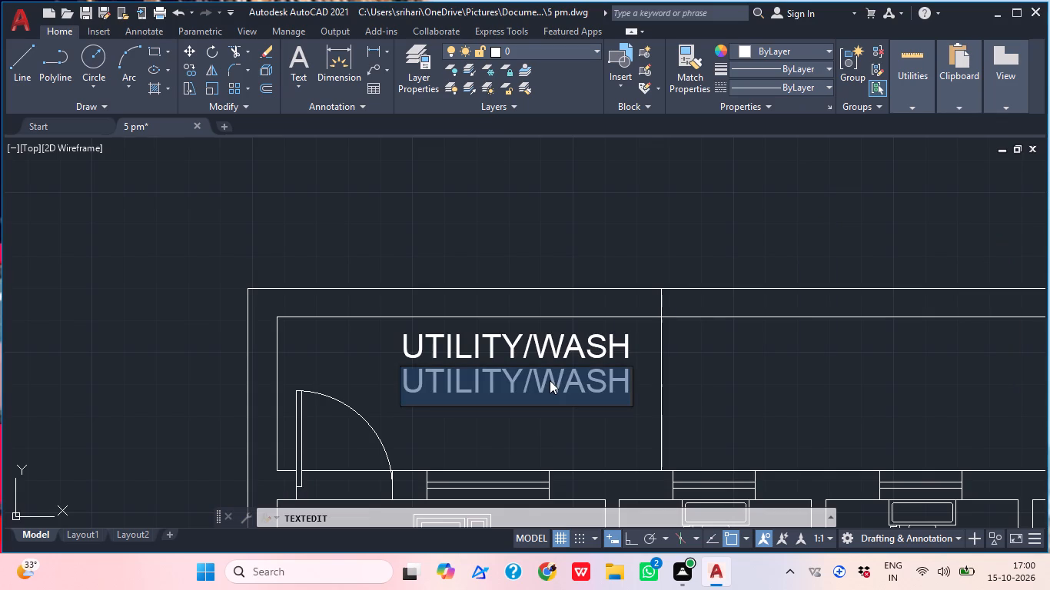
pyautogui.write('10\'0"X')
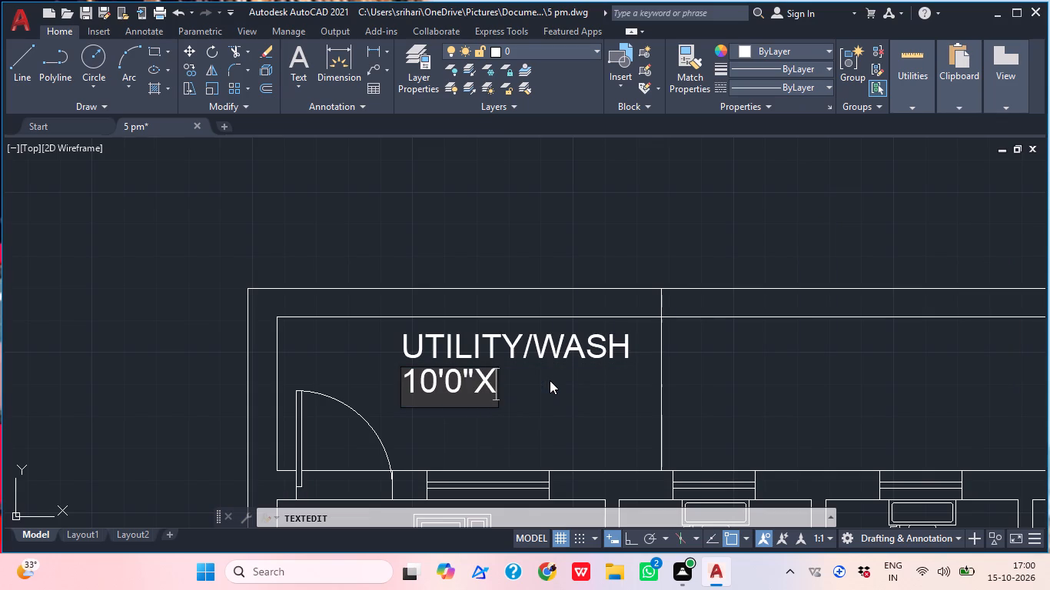
pyautogui.write("4'0'")
pyautogui.press('BackSpace')
pyautogui.hotkey('shift', '"')
pyautogui.press('Return')
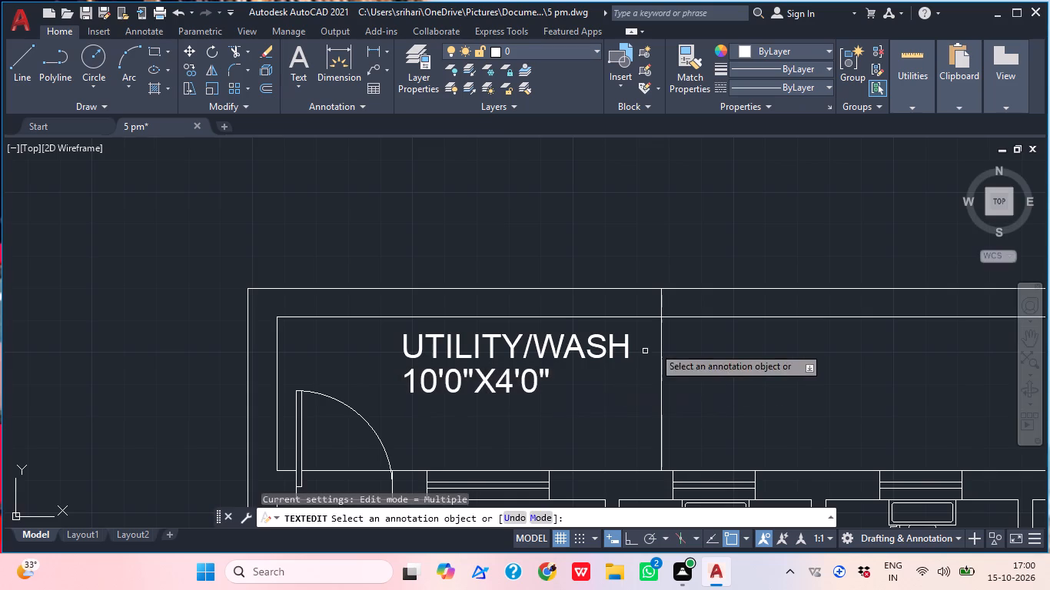
pyautogui.press('Escape')
# Copy the UTILITY/WASH label together with its 10'0"X4'0" size line into the middle of the kitchen.
pyautogui.moveTo(598, 360); pyautogui.dragTo(606, 320, button='middle')
pyautogui.scroll(-1, 605, 326)
pyautogui.moveTo(570, 325); pyautogui.dragTo(563, 328)
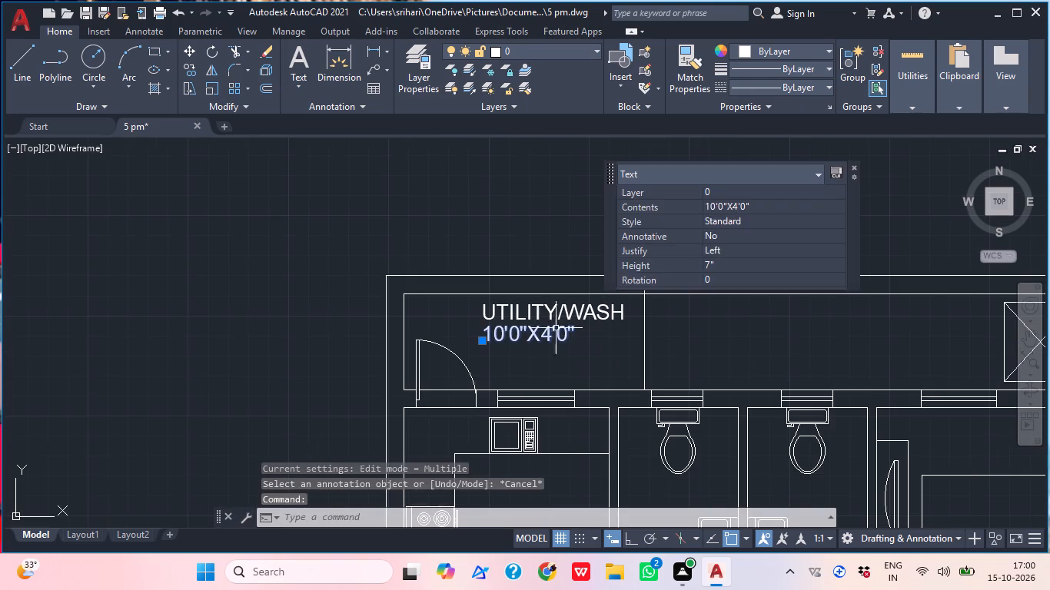
pyautogui.click(517, 317)
pyautogui.moveTo(616, 337); pyautogui.dragTo(550, 227, button='middle')
pyautogui.press('c')
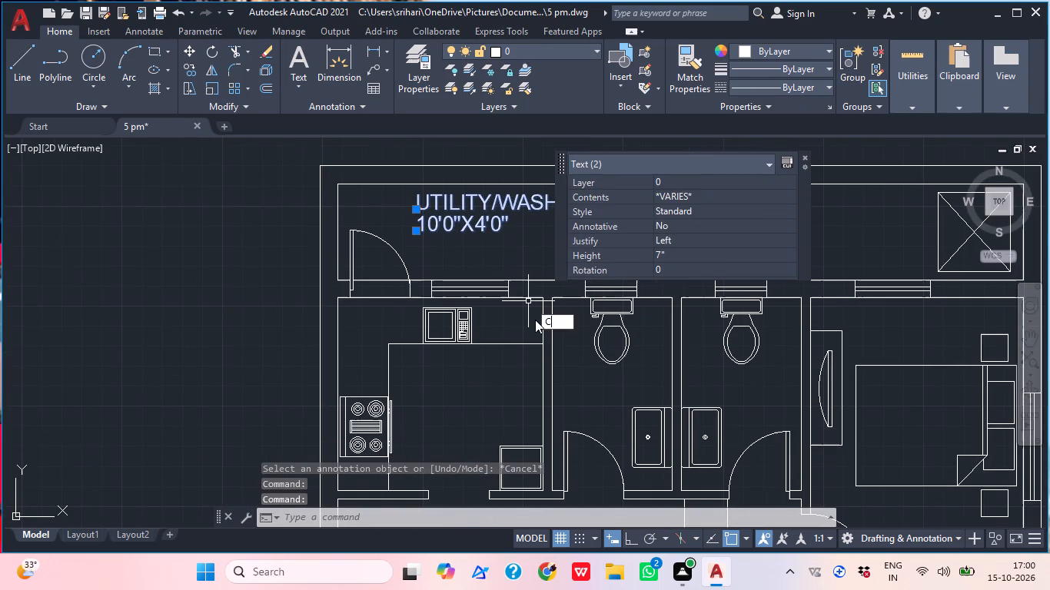
pyautogui.write('OP')
pyautogui.press('space')
pyautogui.click(491, 214)
pyautogui.moveTo(499, 356); pyautogui.dragTo(501, 346, button='middle')
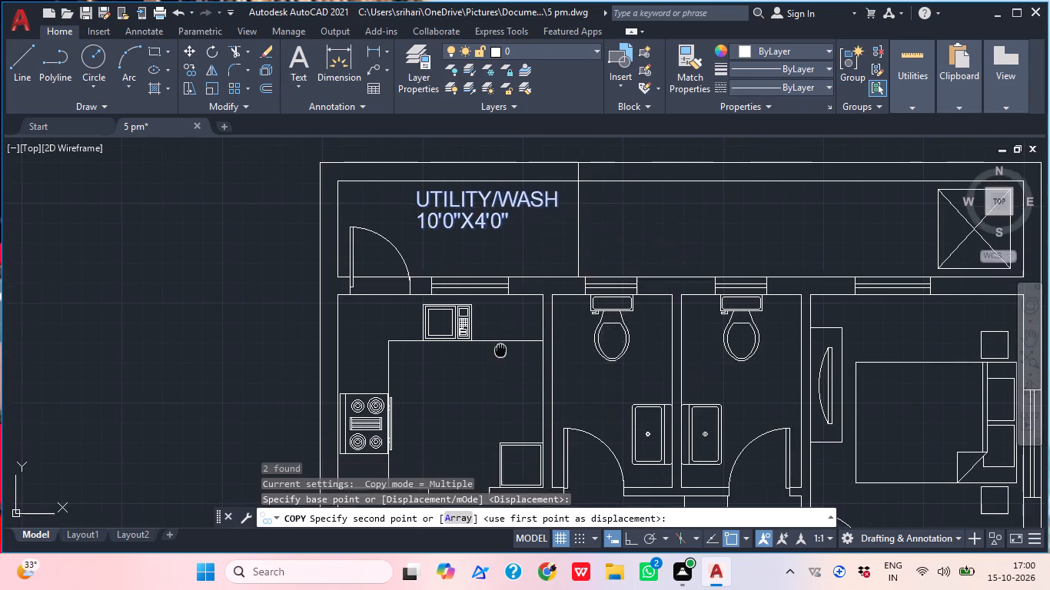
pyautogui.moveTo(501, 346); pyautogui.dragTo(530, 244, button='middle')
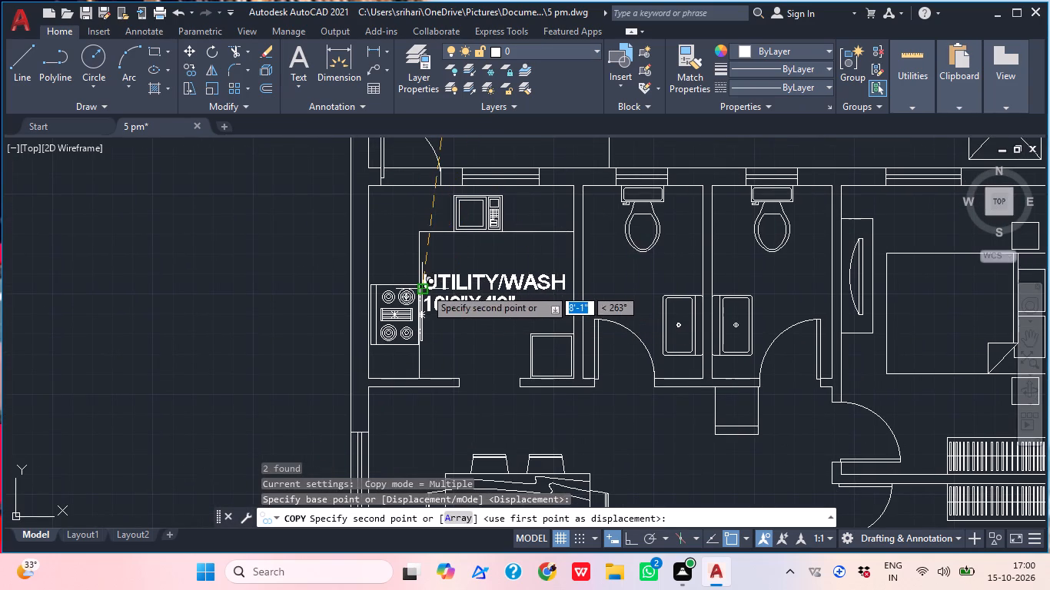
pyautogui.click(439, 297)
# Place a copy of the two-line label in each of the two toilets, between the WC and the washbasin.
pyautogui.moveTo(620, 280); pyautogui.dragTo(527, 328, button='middle')
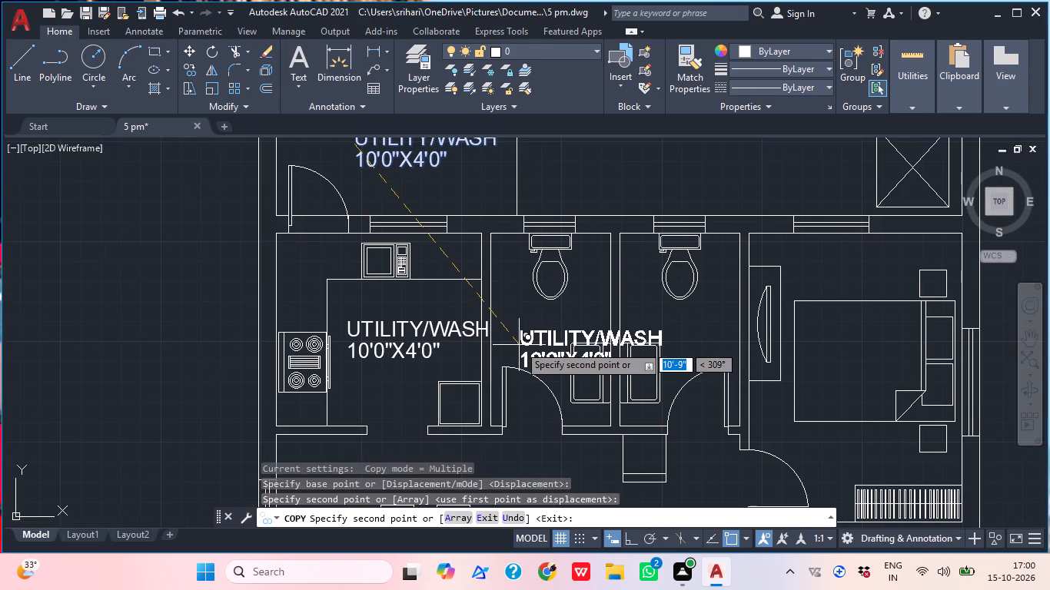
pyautogui.click(498, 323)
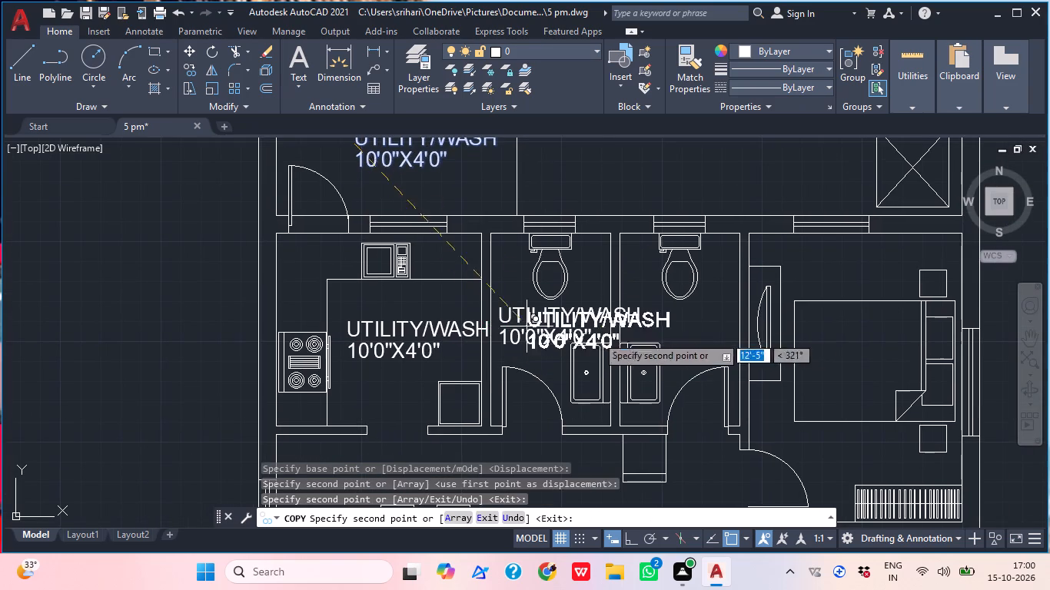
pyautogui.scroll(1, 625, 315)
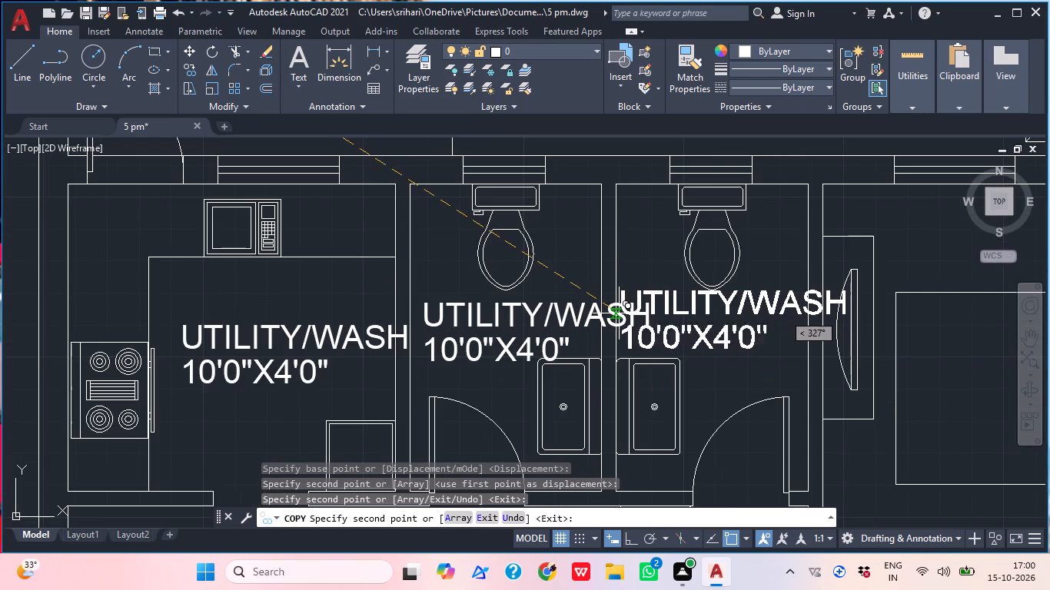
pyautogui.click(627, 311)
# Place copies of the two-line label in both east-side bedrooms, in the free floor between each bed and the wardrobes.
pyautogui.scroll(-2, 703, 323)
pyautogui.moveTo(726, 355); pyautogui.dragTo(635, 357, button='middle')
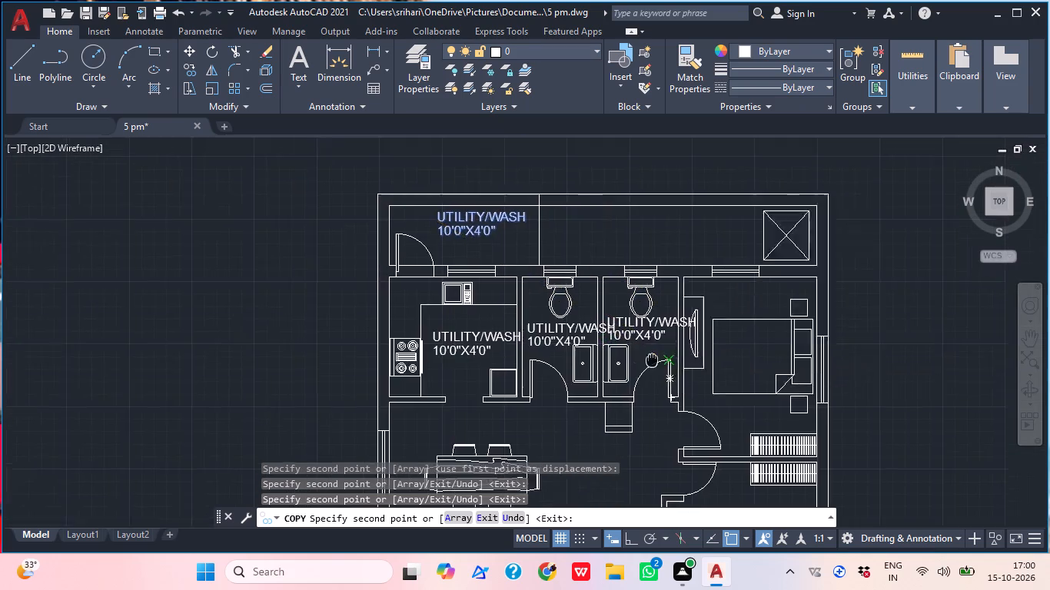
pyautogui.moveTo(635, 357); pyautogui.dragTo(547, 325, button='middle')
pyautogui.scroll(2, 596, 363)
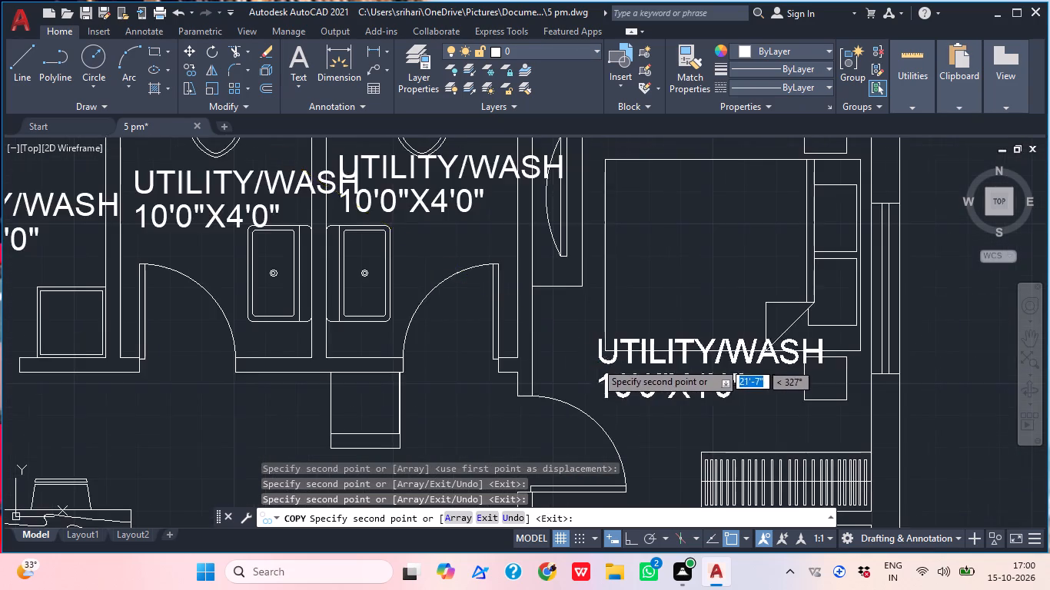
pyautogui.moveTo(596, 369); pyautogui.dragTo(592, 282, button='middle')
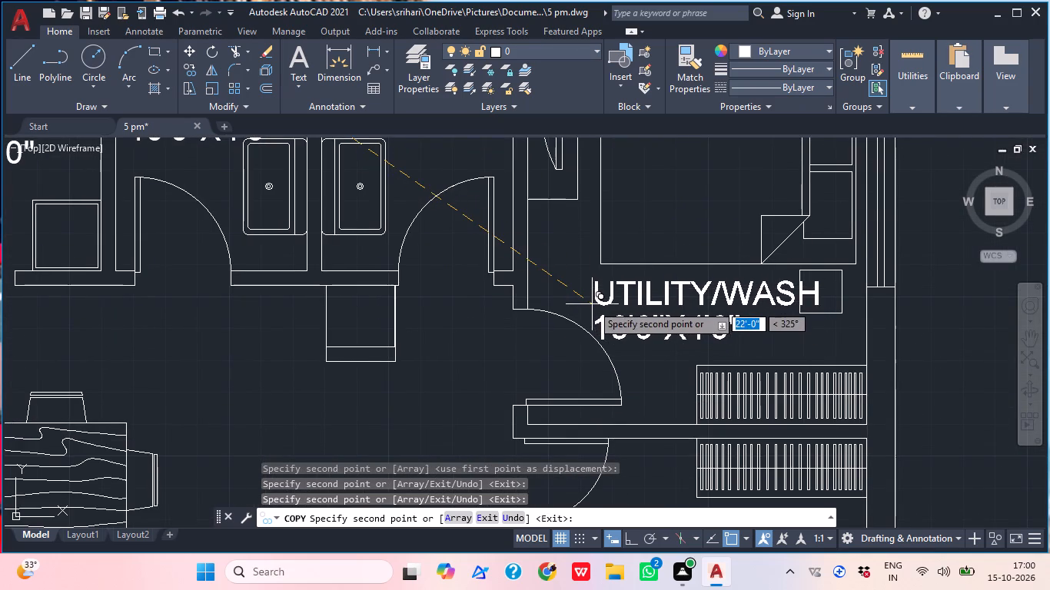
pyautogui.click(592, 304)
pyautogui.scroll(-2, 676, 294)
pyautogui.moveTo(655, 398); pyautogui.dragTo(626, 297, button='middle')
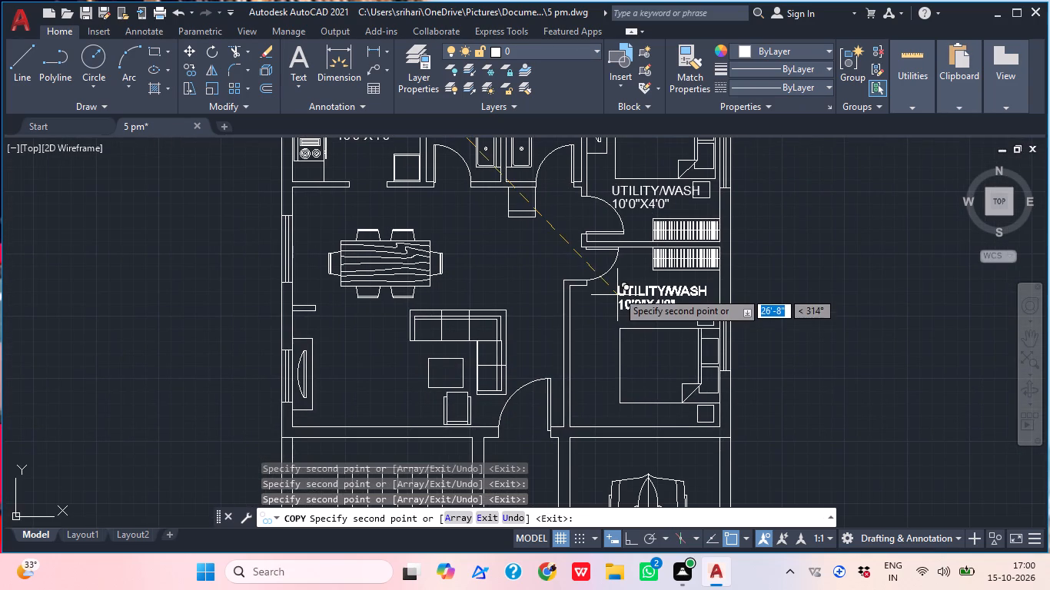
pyautogui.moveTo(613, 310); pyautogui.dragTo(613, 261, button='middle')
pyautogui.scroll(2, 620, 253)
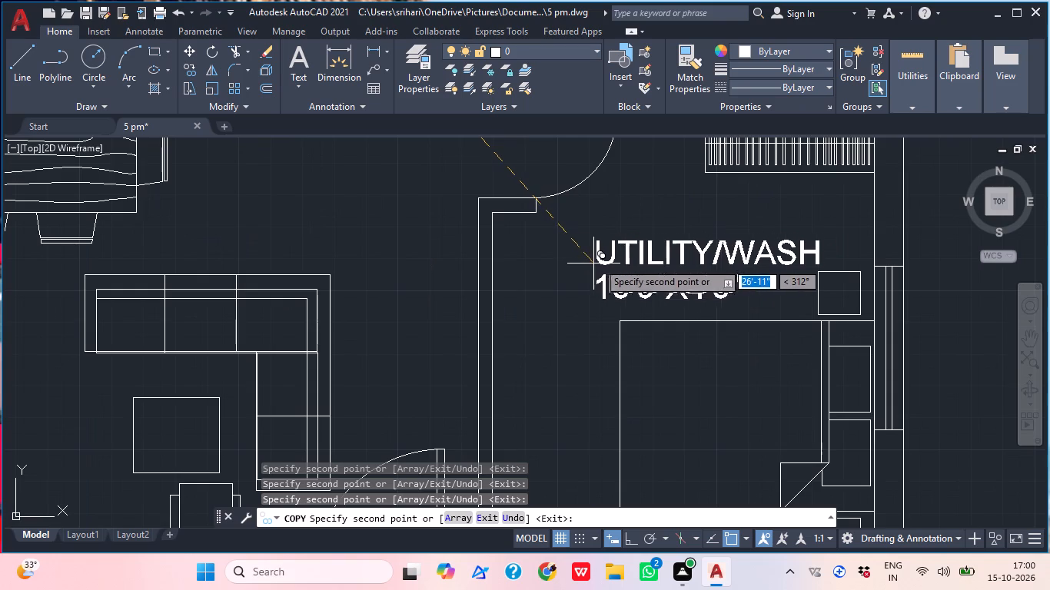
pyautogui.click(610, 260)
# Place a copy of the two-line label over the car in the south-east parking area.
pyautogui.scroll(-2, 654, 236)
pyautogui.moveTo(653, 347); pyautogui.dragTo(643, 257, button='middle')
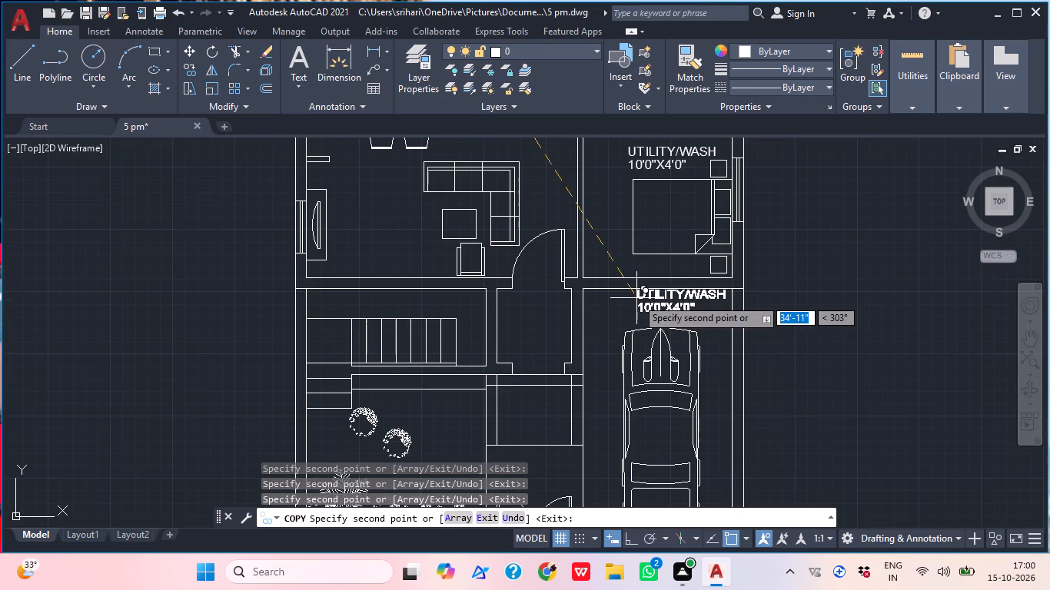
pyautogui.scroll(-1, 663, 370)
pyautogui.moveTo(666, 376); pyautogui.dragTo(673, 271, button='middle')
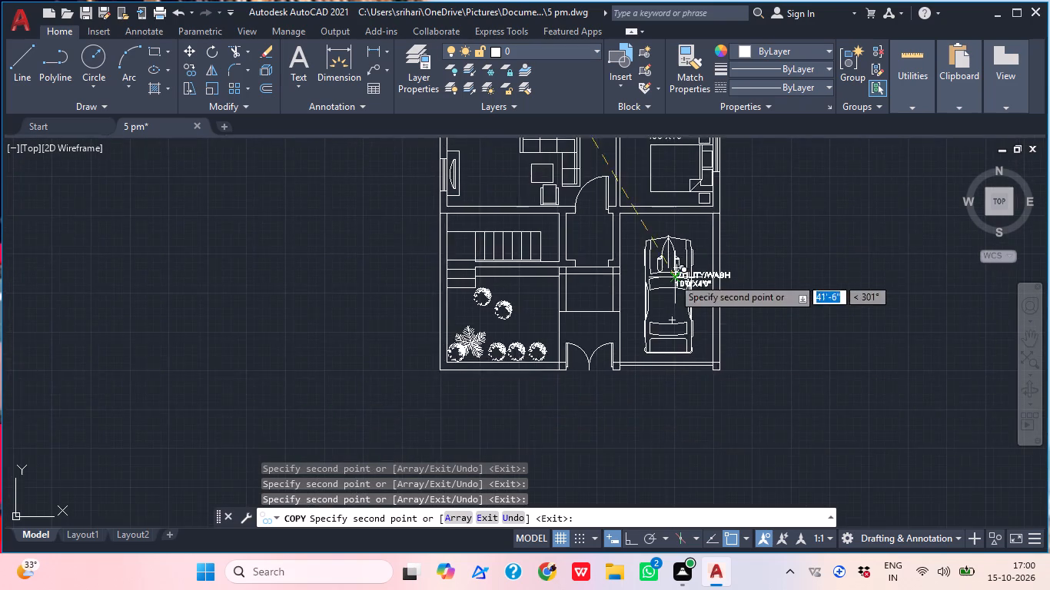
pyautogui.scroll(3, 663, 276)
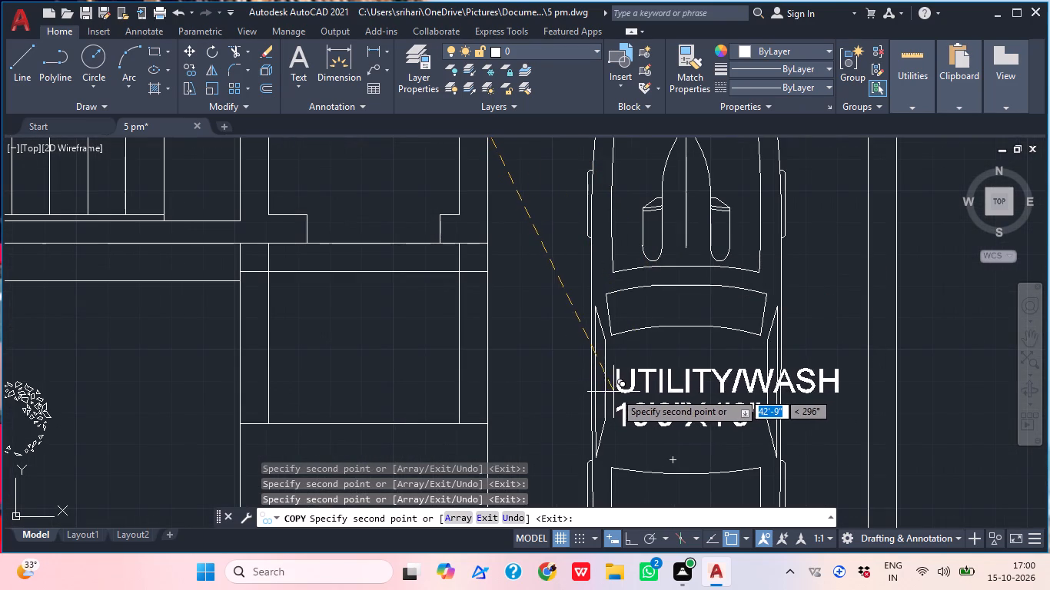
pyautogui.click(615, 392)
# Place copies of the two-line label in the entrance lobby beside the stairs and in the rectangular area just south of it.
pyautogui.scroll(-3, 675, 286)
pyautogui.moveTo(648, 343); pyautogui.dragTo(712, 299, button='middle')
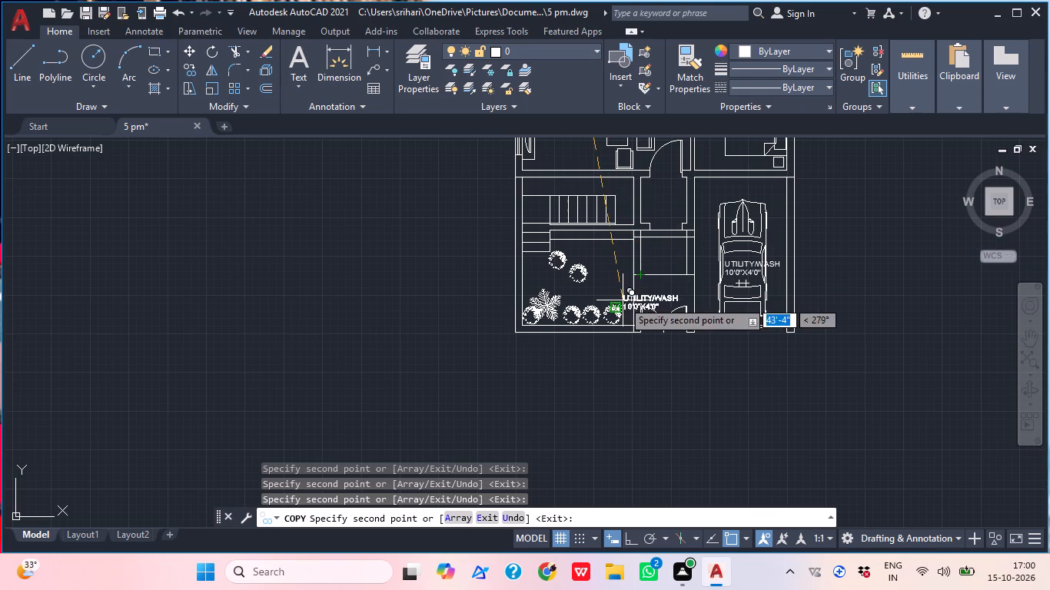
pyautogui.scroll(3, 660, 186)
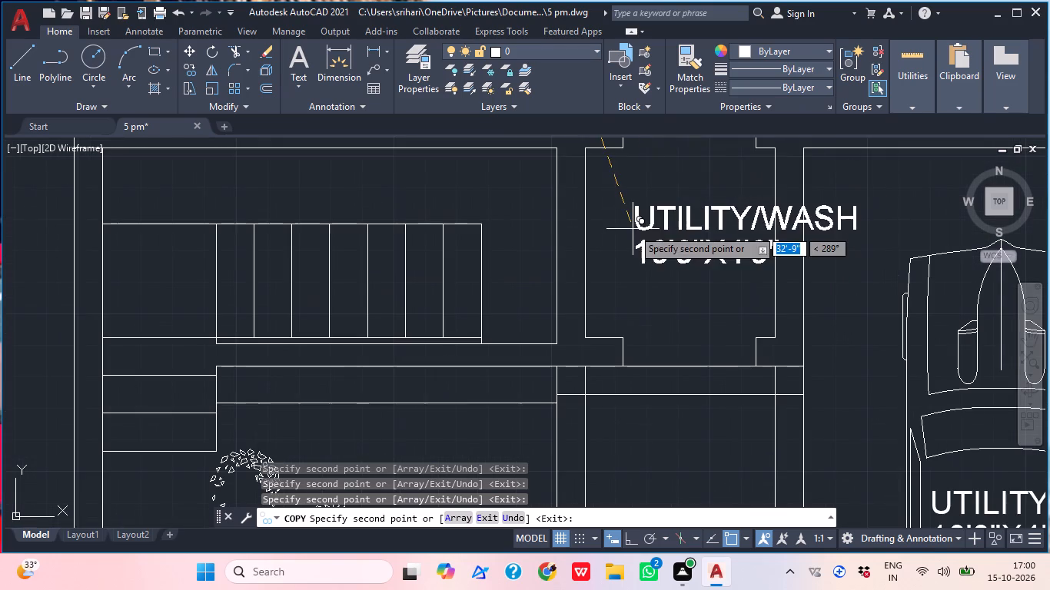
pyautogui.click(610, 231)
pyautogui.scroll(-2, 683, 199)
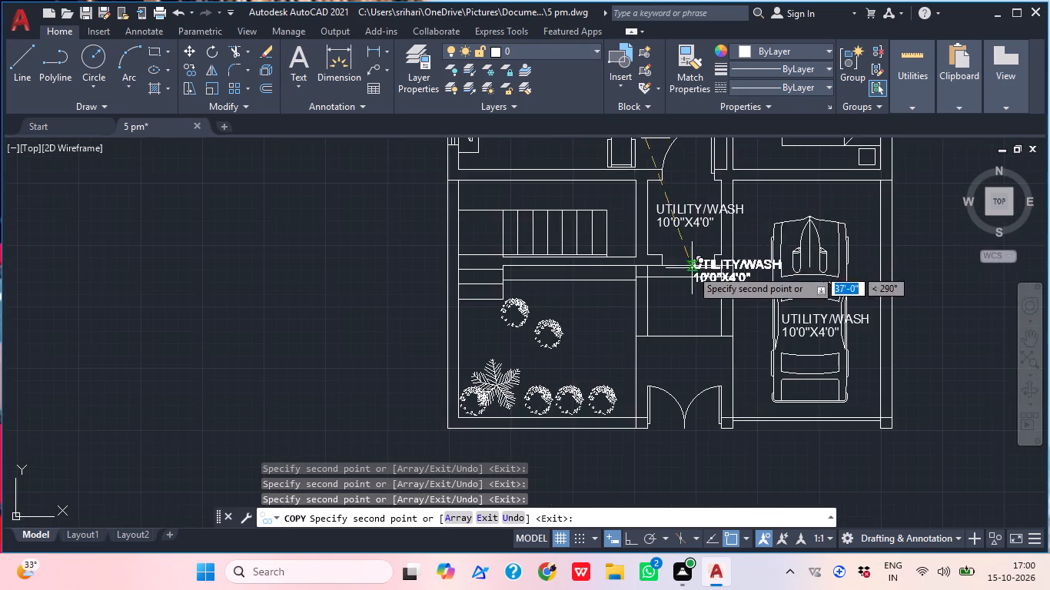
pyautogui.moveTo(693, 271); pyautogui.dragTo(701, 203, button='middle')
pyautogui.scroll(2, 660, 294)
pyautogui.moveTo(666, 214); pyautogui.dragTo(638, 323, button='middle')
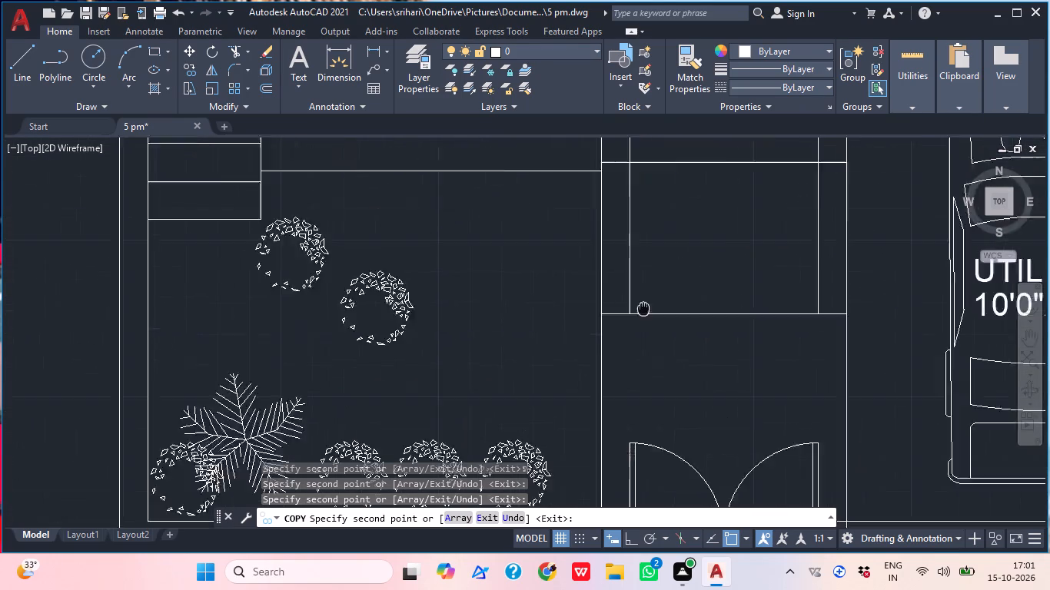
pyautogui.moveTo(638, 323); pyautogui.dragTo(613, 387, button='middle')
pyautogui.click(630, 318)
# Place copies of the two-line label just outside the south double gate and in the garden above the row of shrubs.
pyautogui.scroll(-2, 706, 266)
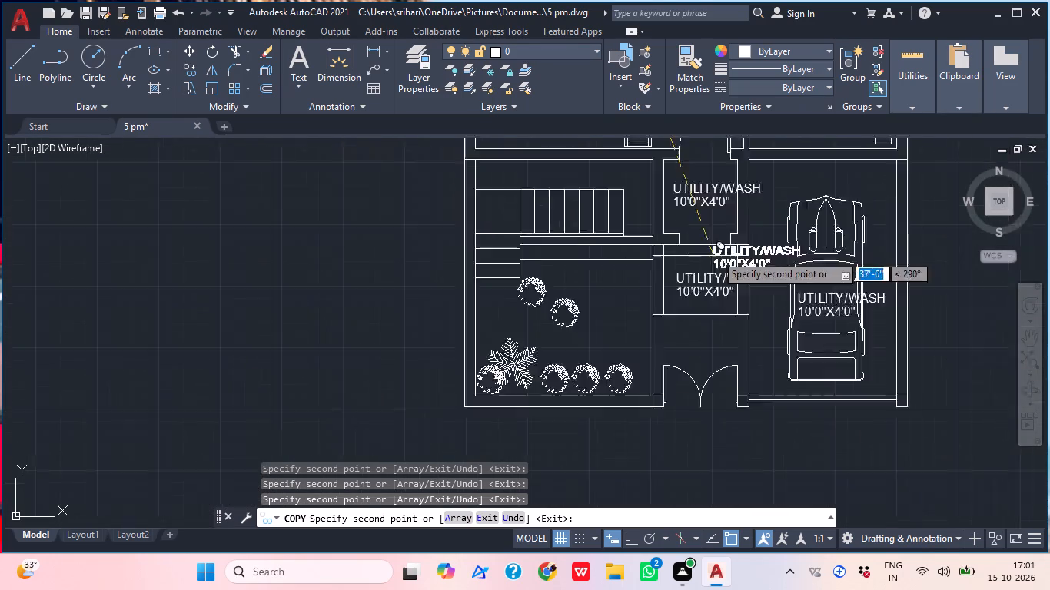
pyautogui.moveTo(710, 333); pyautogui.dragTo(749, 325, button='middle')
pyautogui.scroll(-1, 749, 325)
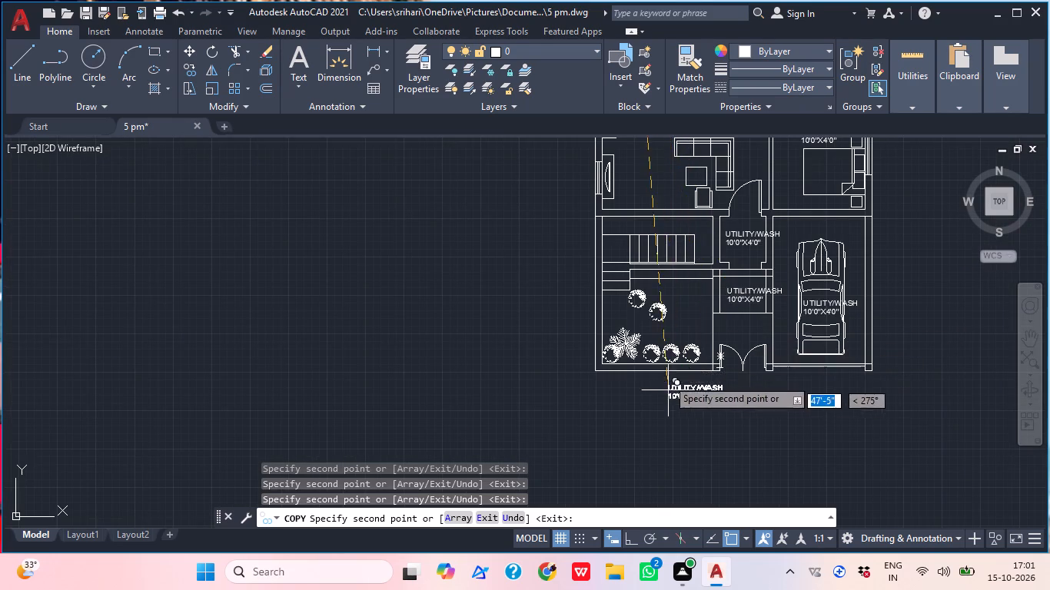
pyautogui.moveTo(673, 361); pyautogui.dragTo(674, 311, button='middle')
pyautogui.scroll(2, 723, 335)
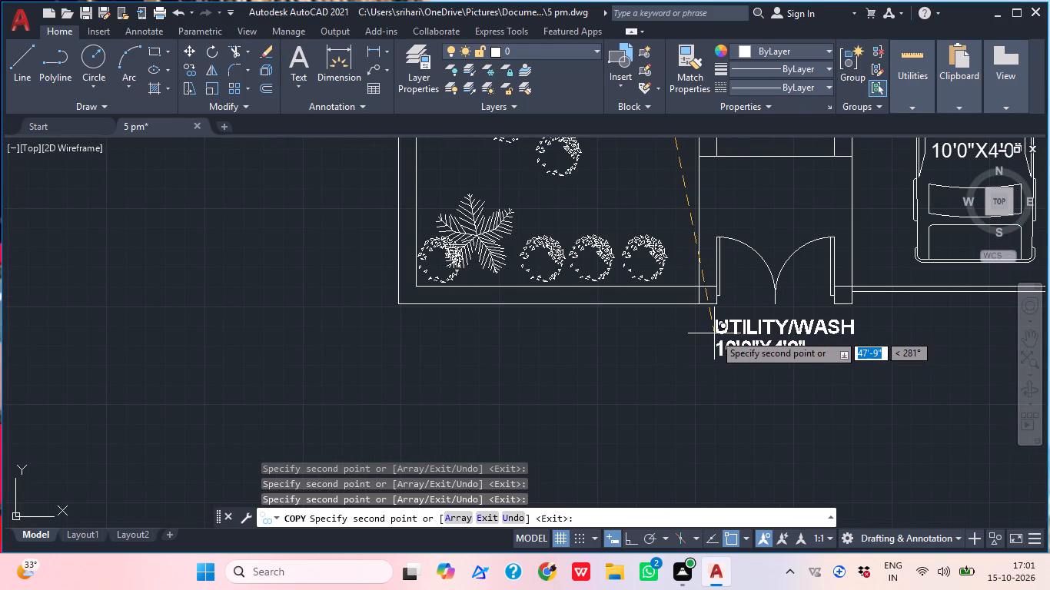
pyautogui.click(716, 330)
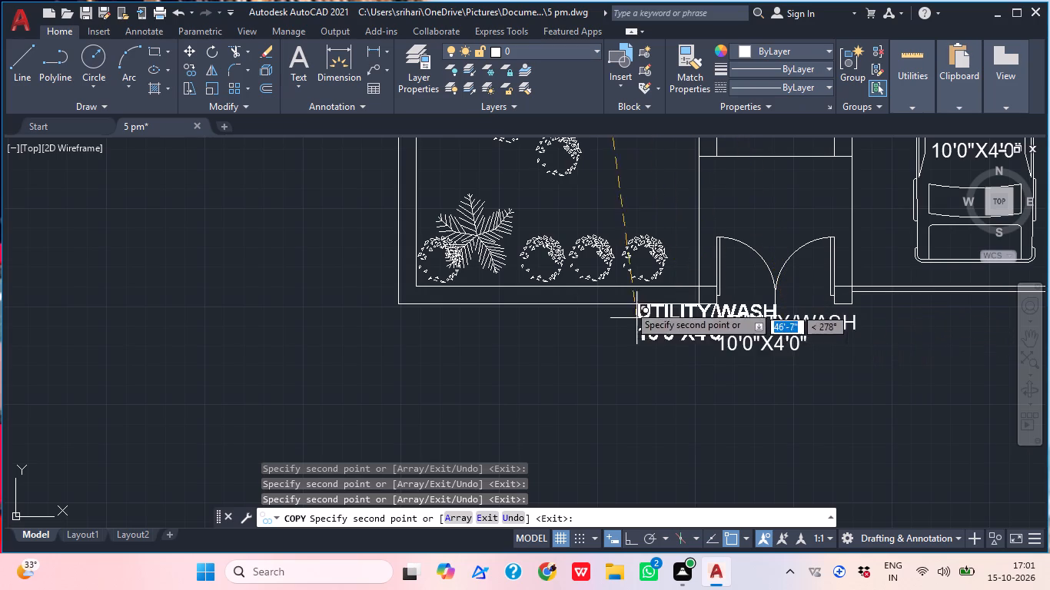
pyautogui.moveTo(606, 215); pyautogui.dragTo(591, 354, button='middle')
pyautogui.scroll(1, 576, 336)
pyautogui.click(533, 343)
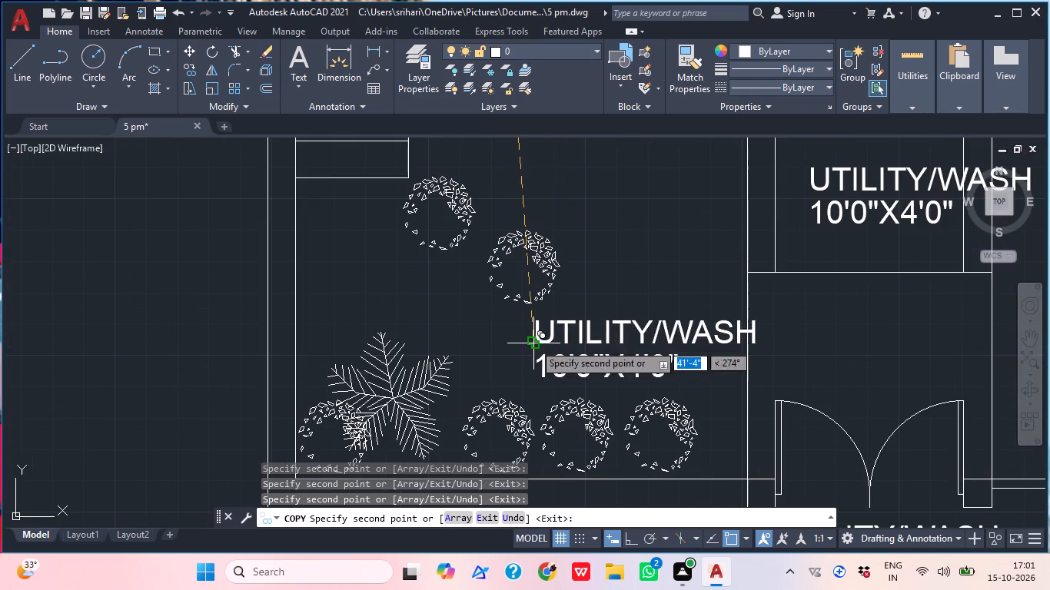
# Place a copy of the two-line label in the living area, between the TV unit and the coffee table.
pyautogui.scroll(-3, 683, 320)
pyautogui.moveTo(703, 320); pyautogui.dragTo(642, 450, button='middle')
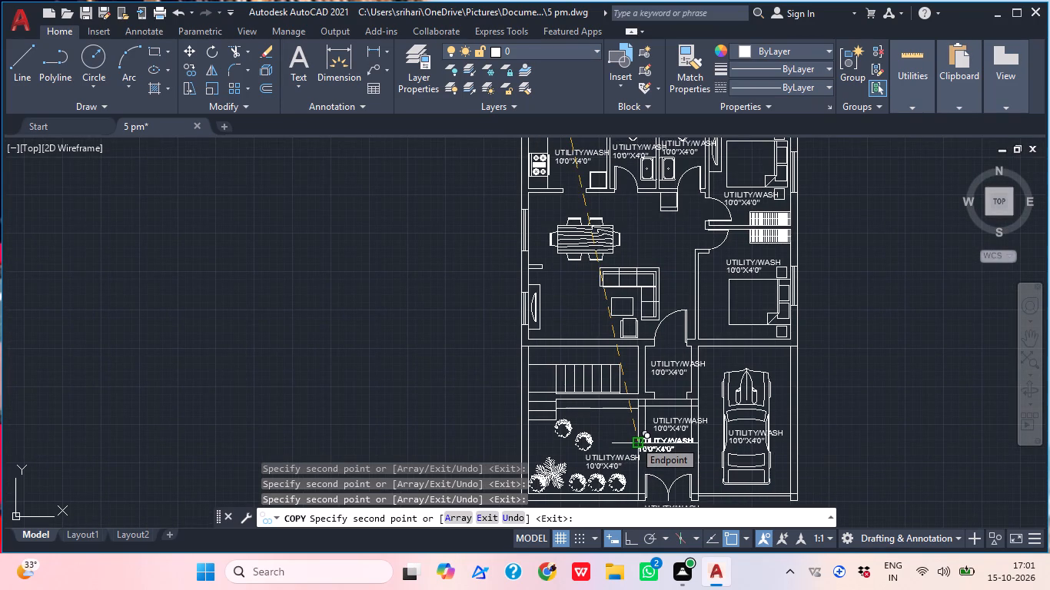
pyautogui.scroll(3, 573, 325)
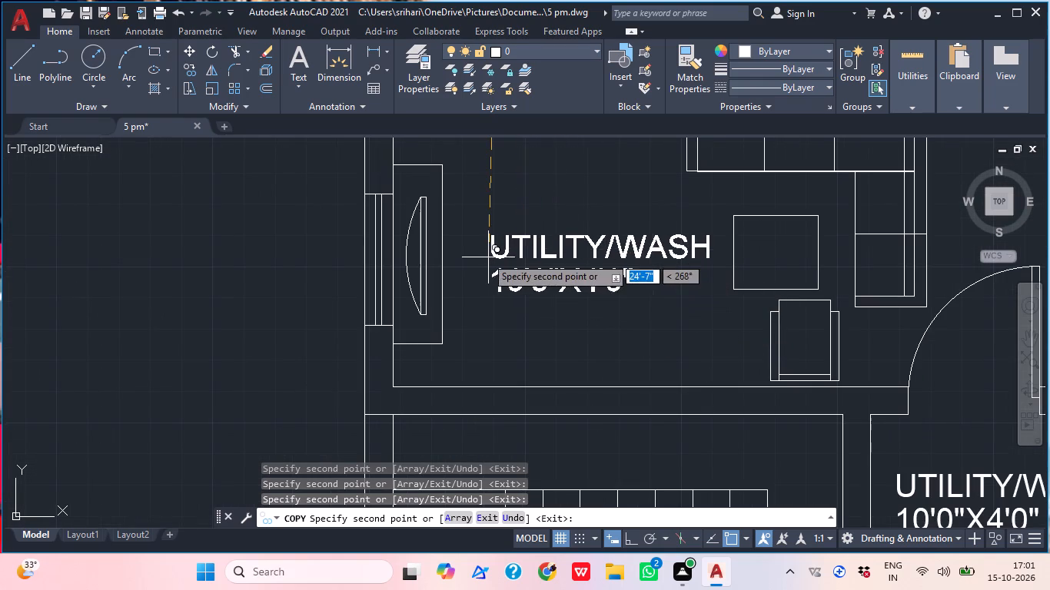
pyautogui.click(484, 270)
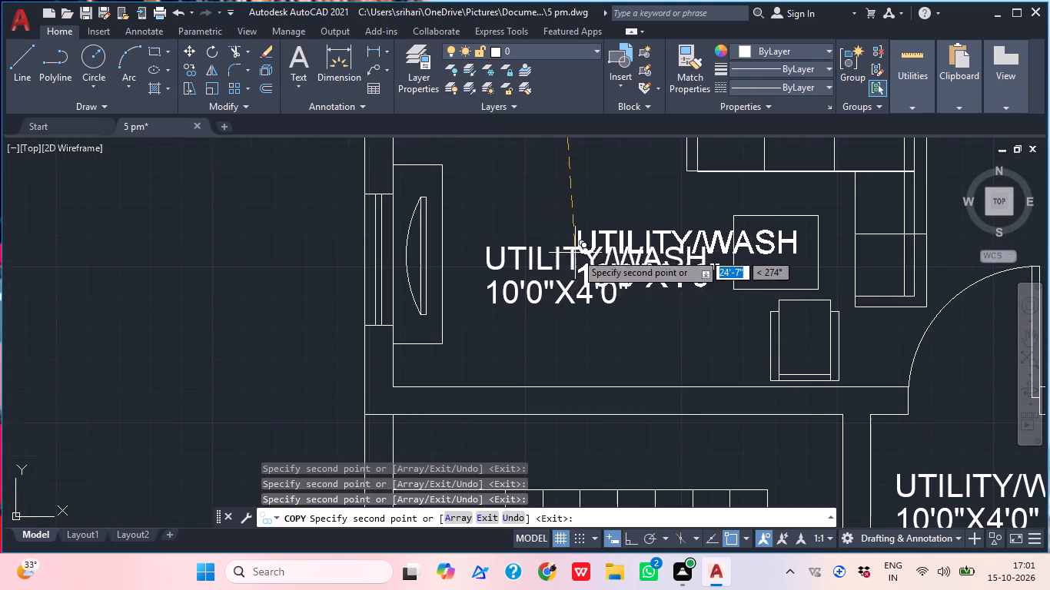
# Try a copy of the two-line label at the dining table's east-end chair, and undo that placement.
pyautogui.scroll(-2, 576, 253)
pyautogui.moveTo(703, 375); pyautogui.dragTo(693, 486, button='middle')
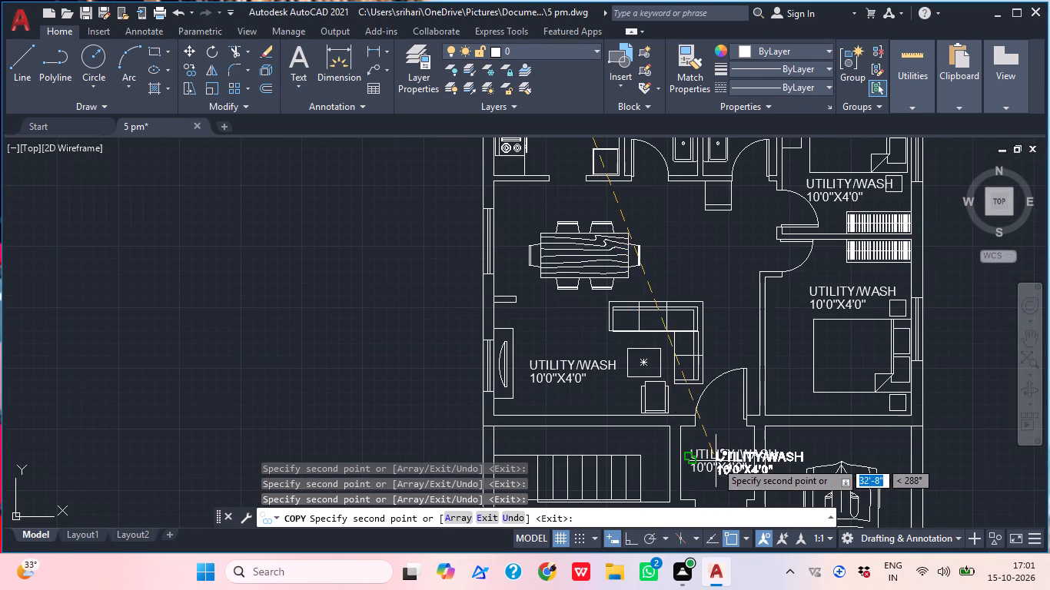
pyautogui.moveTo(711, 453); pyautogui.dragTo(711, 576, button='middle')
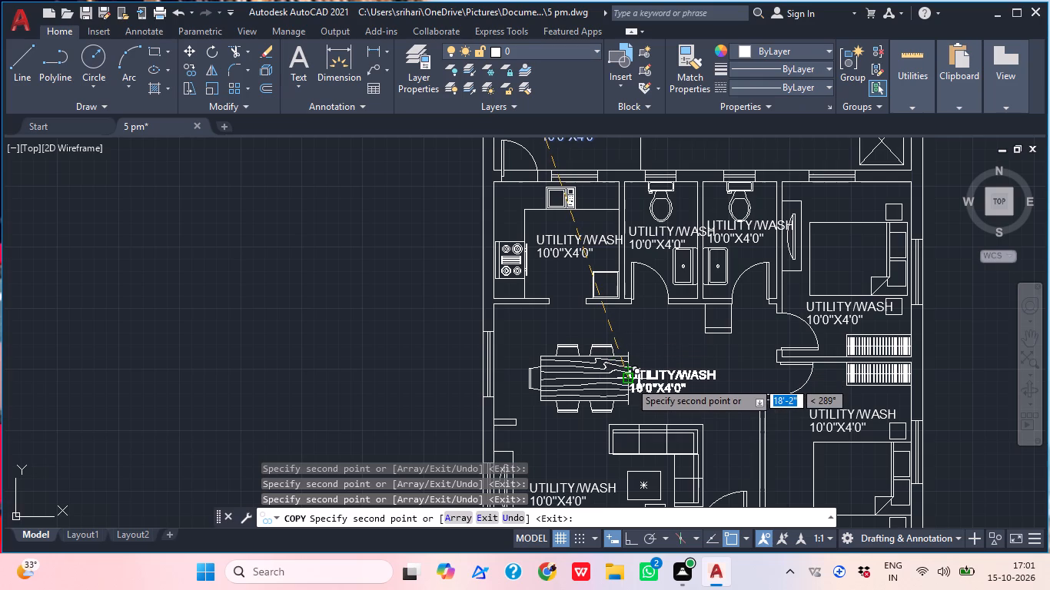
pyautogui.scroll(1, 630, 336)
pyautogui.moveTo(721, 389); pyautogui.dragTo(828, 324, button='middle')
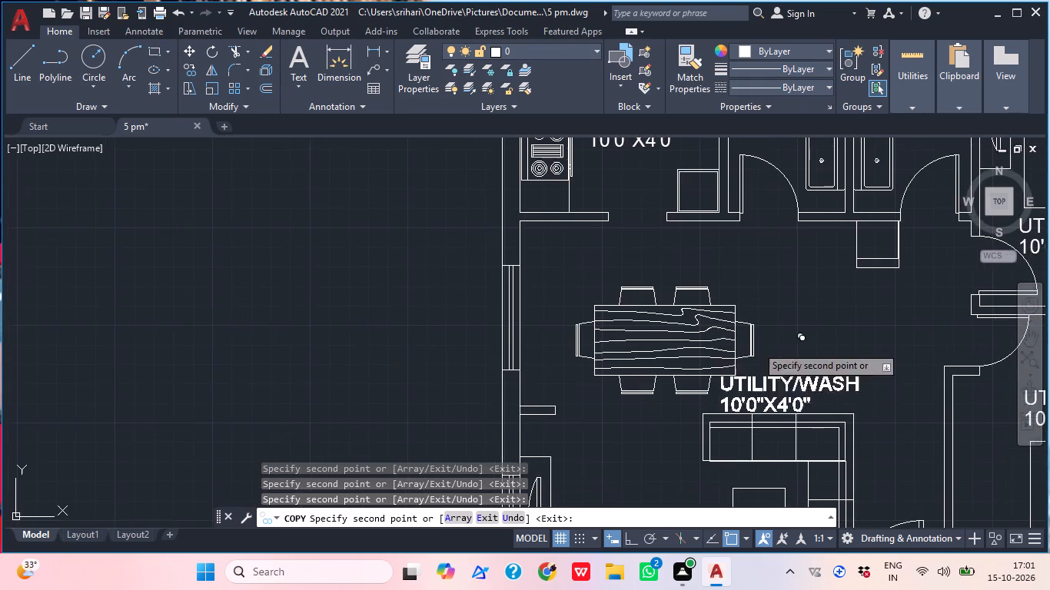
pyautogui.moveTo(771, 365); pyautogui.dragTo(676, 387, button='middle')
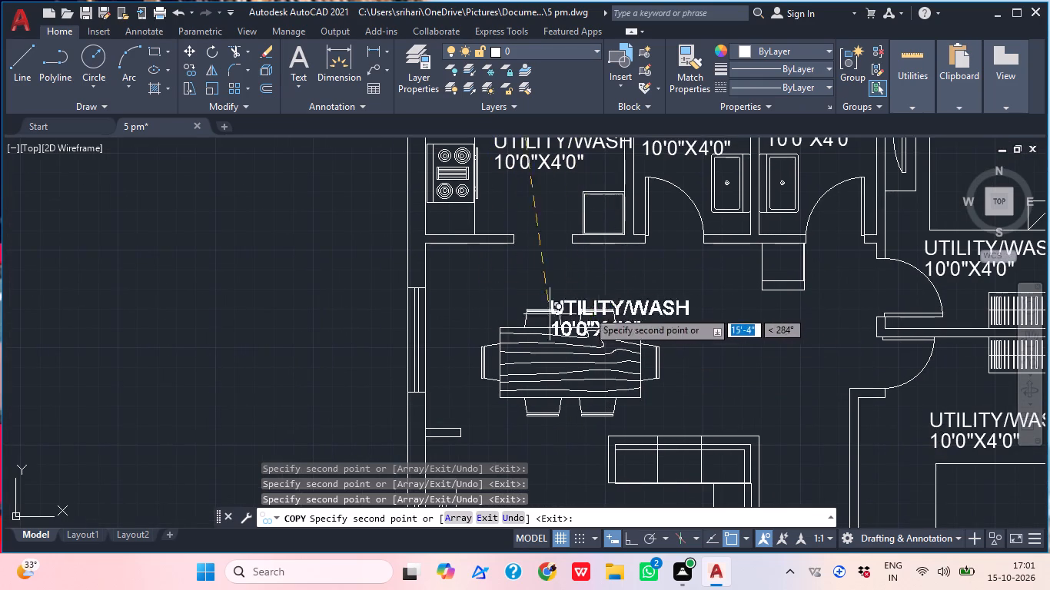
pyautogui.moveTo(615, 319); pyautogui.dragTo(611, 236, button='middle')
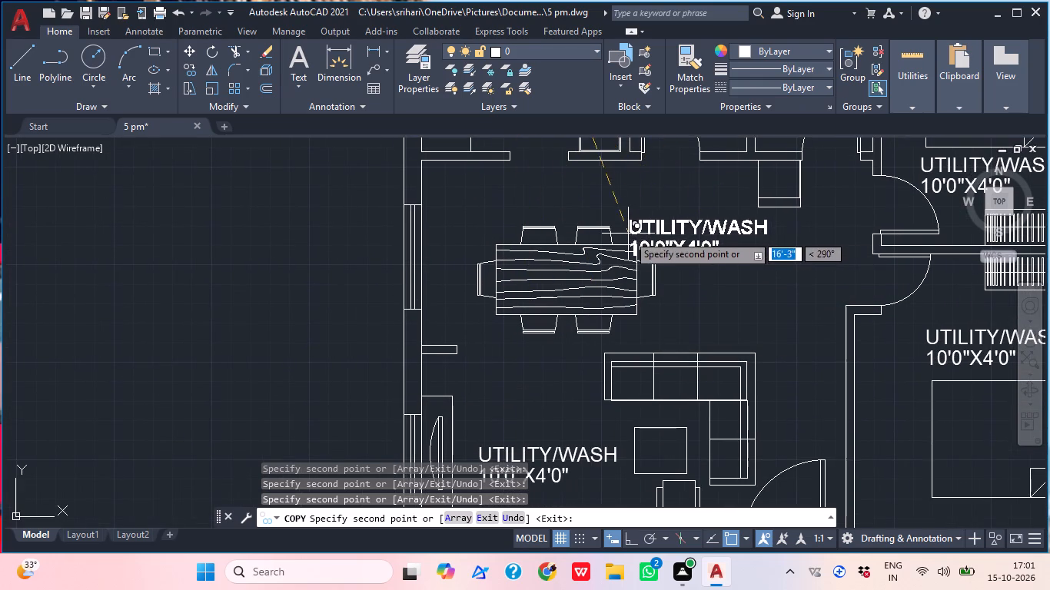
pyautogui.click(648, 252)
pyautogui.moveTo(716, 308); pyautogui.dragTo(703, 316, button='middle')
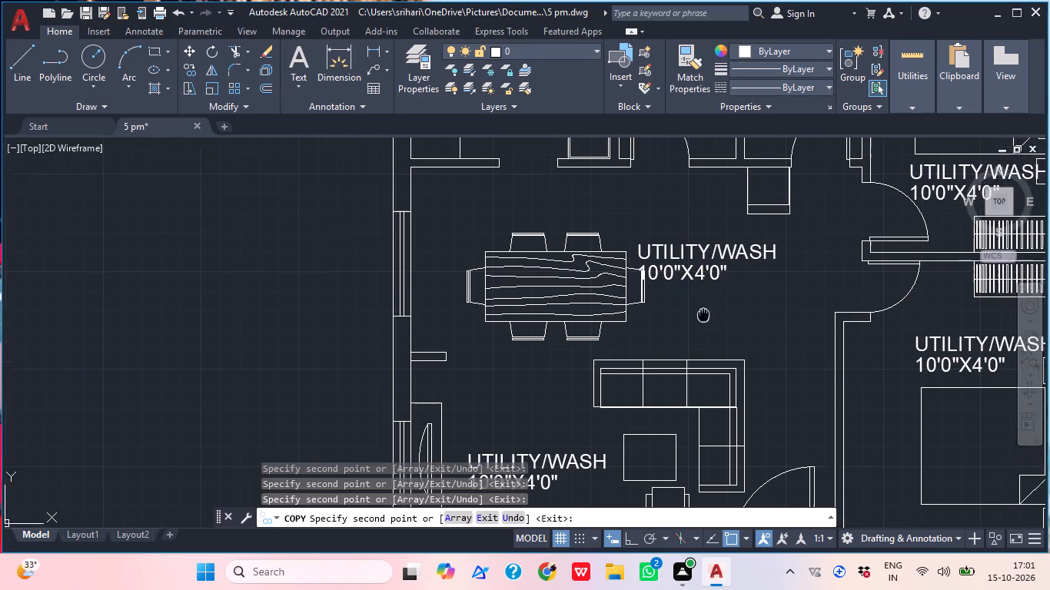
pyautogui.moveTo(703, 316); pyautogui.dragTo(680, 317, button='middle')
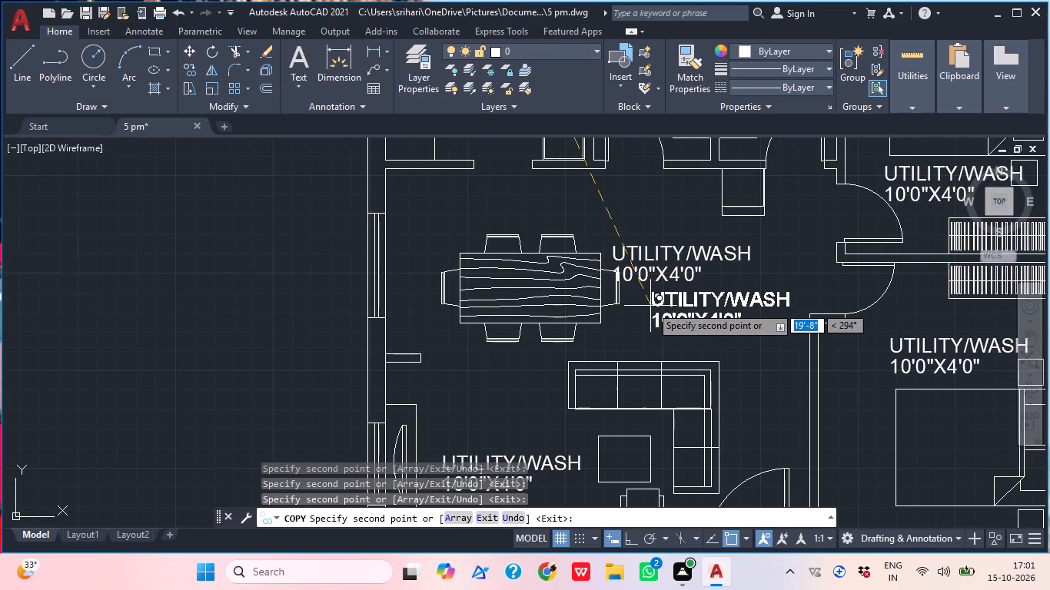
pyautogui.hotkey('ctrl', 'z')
# Place a copy of the two-line label just east of the dining table, clear of the end chair, and finish copying.
pyautogui.scroll(-2, 620, 295)
pyautogui.moveTo(626, 181); pyautogui.dragTo(592, 273, button='middle')
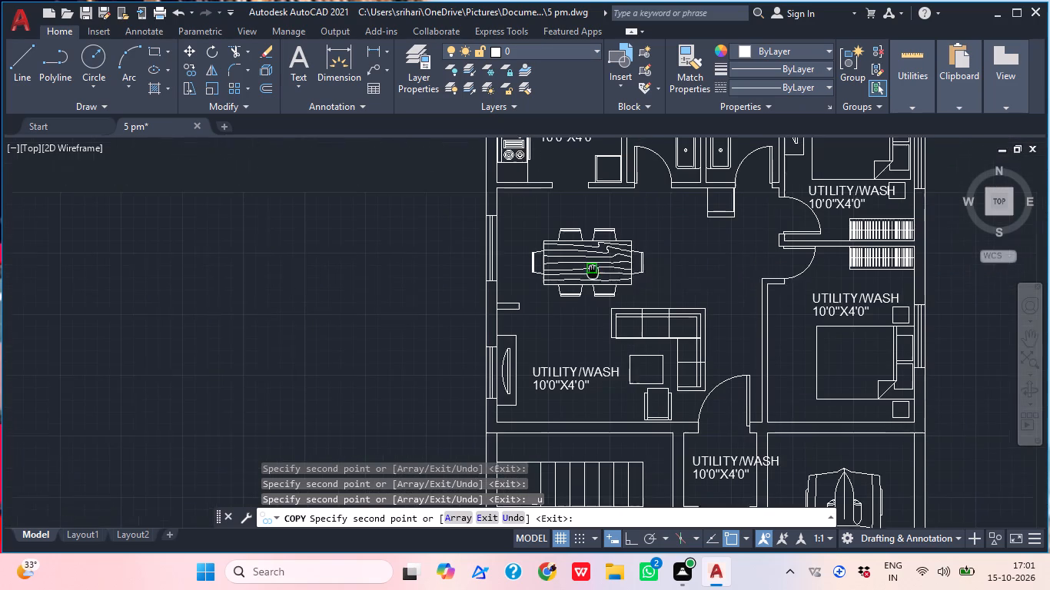
pyautogui.moveTo(592, 273); pyautogui.dragTo(591, 273, button='middle')
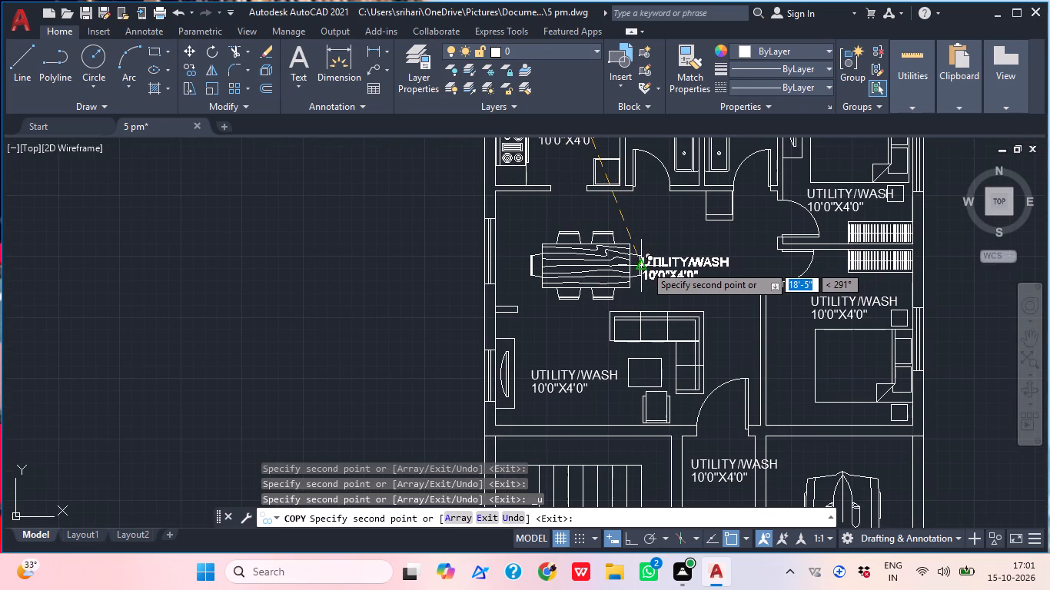
pyautogui.scroll(2, 643, 262)
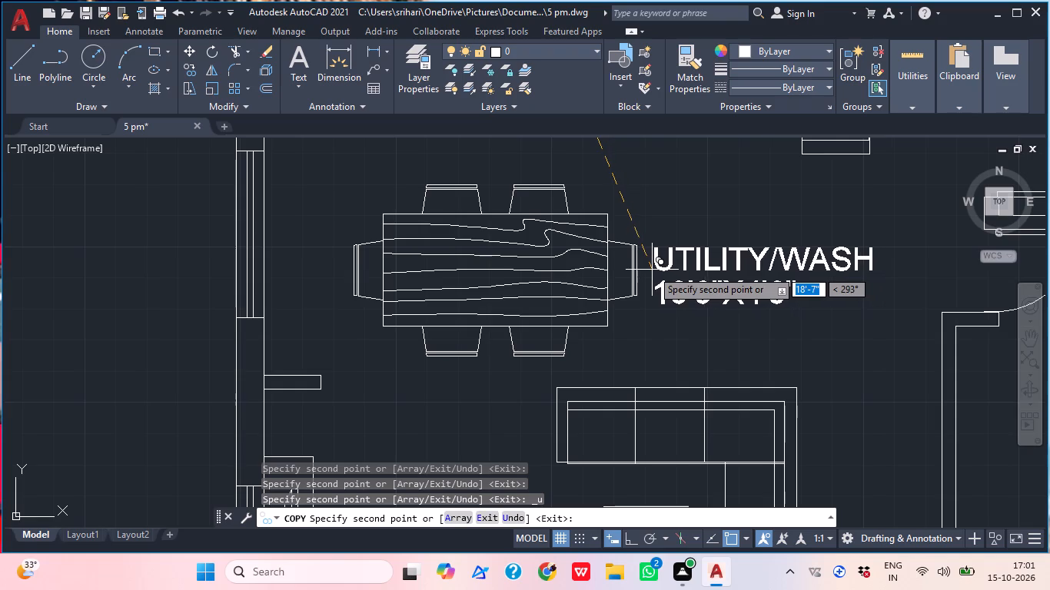
pyautogui.click(652, 270)
pyautogui.scroll(-2, 709, 262)
pyautogui.moveTo(743, 297); pyautogui.dragTo(673, 329, button='middle')
pyautogui.press('Escape')
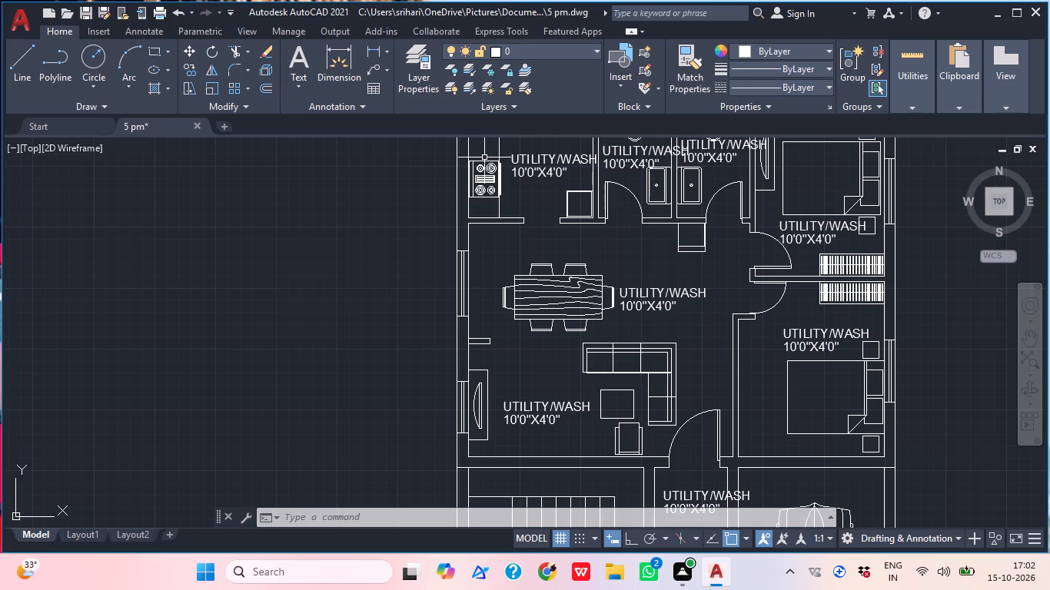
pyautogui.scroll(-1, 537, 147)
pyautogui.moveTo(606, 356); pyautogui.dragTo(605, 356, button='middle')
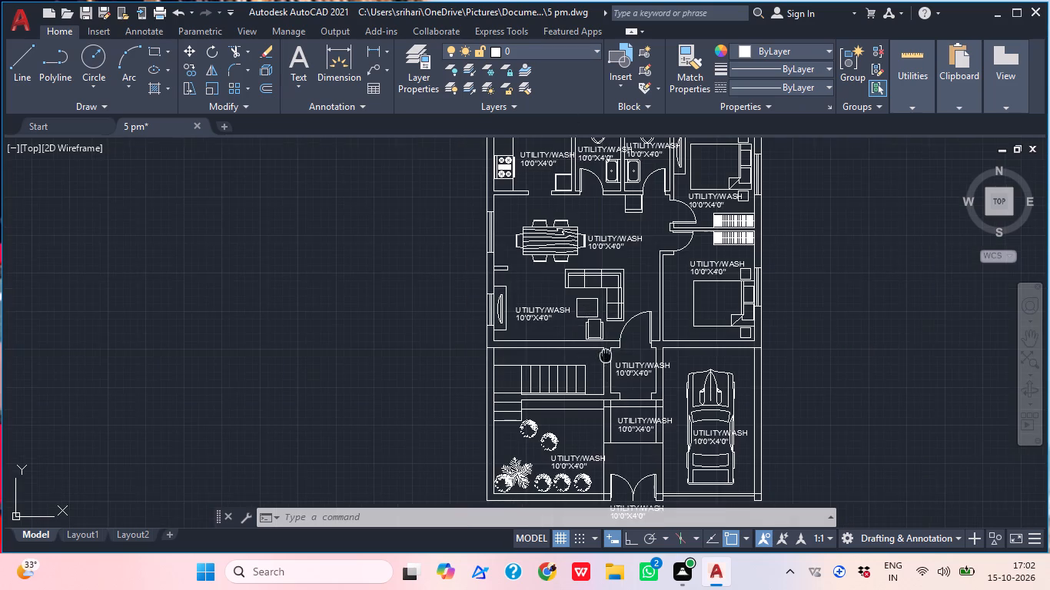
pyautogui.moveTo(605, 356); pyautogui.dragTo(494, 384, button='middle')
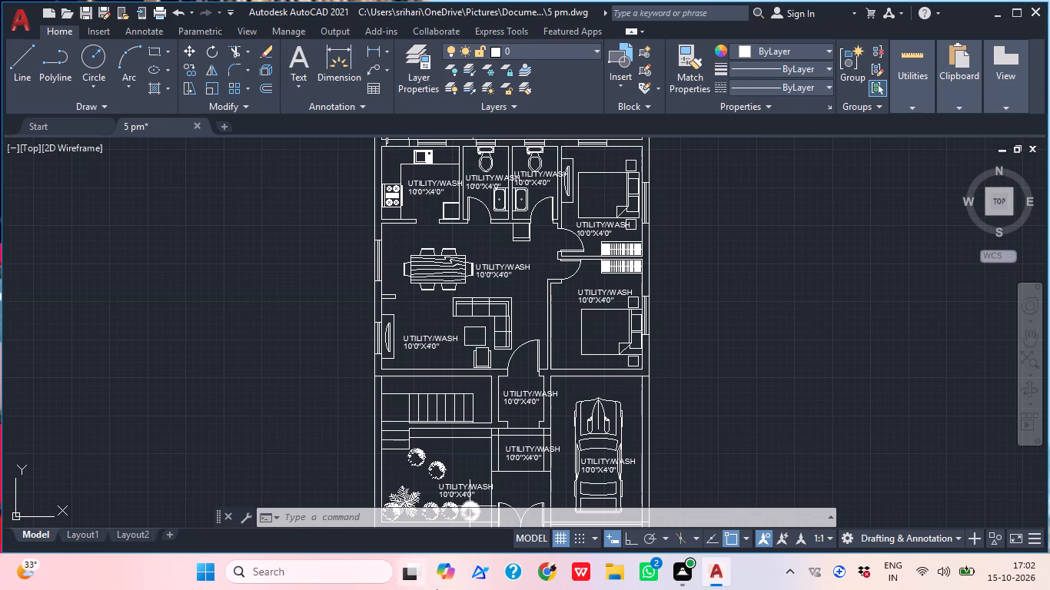
# Browse the Gallery and local drives in File Explorer, check the other virtual desktops, and return to the AutoCAD drawing.
pyautogui.click(615, 578)
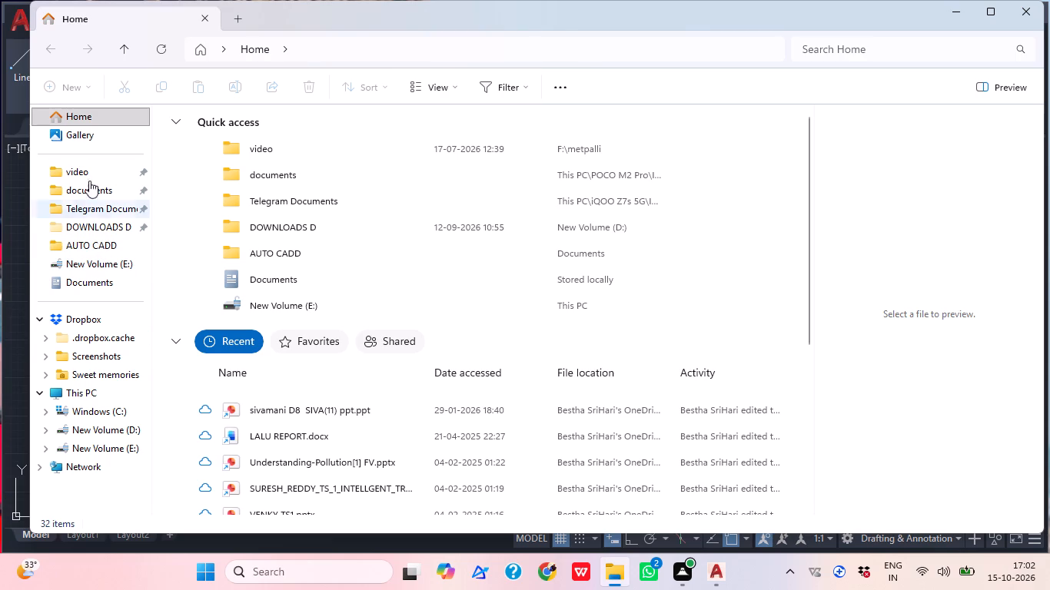
pyautogui.click(93, 142)
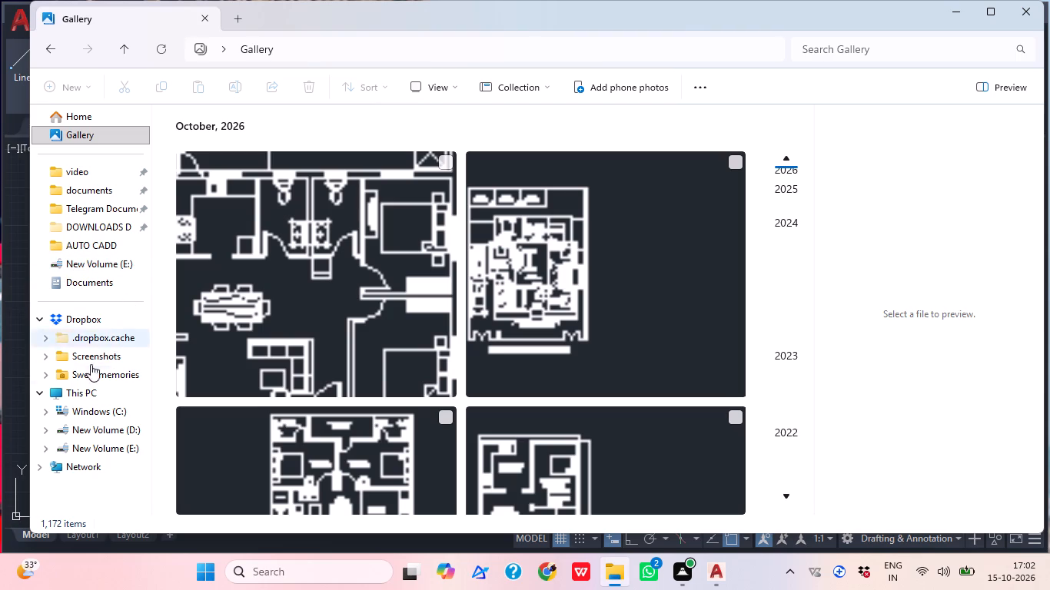
pyautogui.click(103, 435)
pyautogui.scroll(3, 81, 216)
pyautogui.click(85, 401)
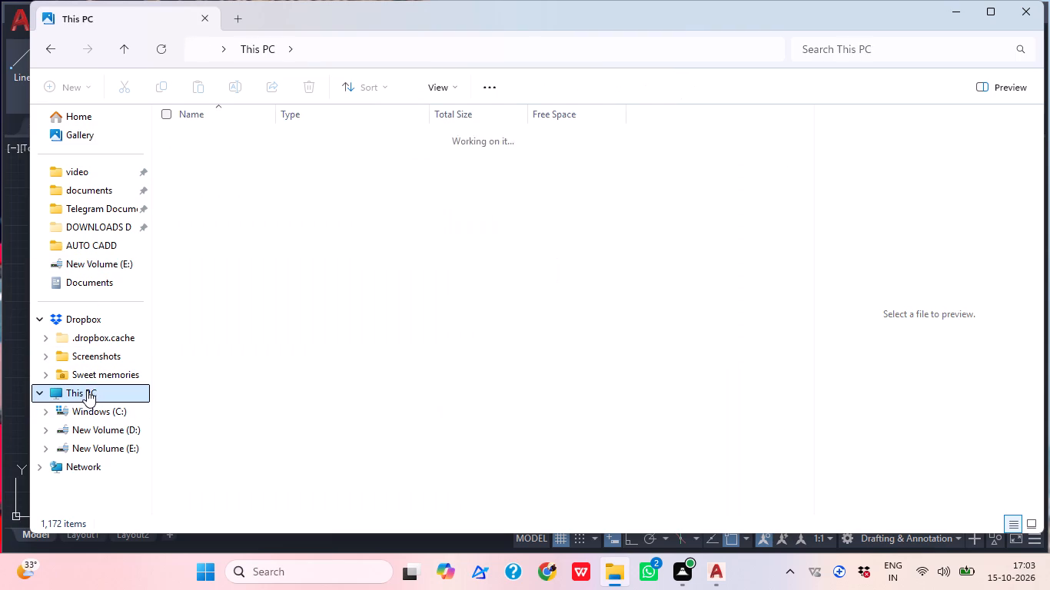
pyautogui.click(89, 411)
pyautogui.click(101, 430)
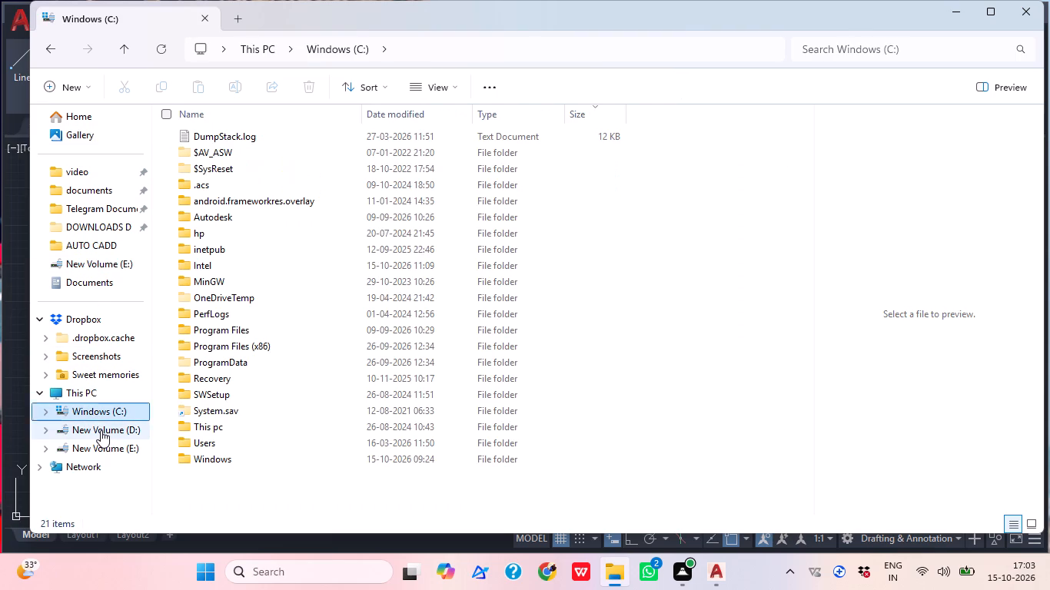
pyautogui.click(104, 455)
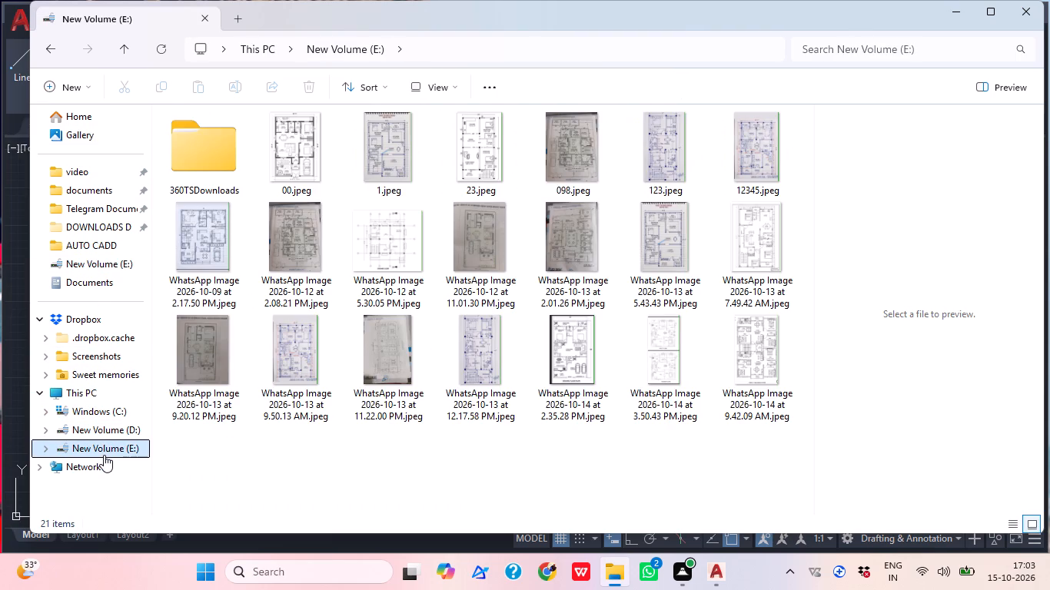
pyautogui.click(101, 464)
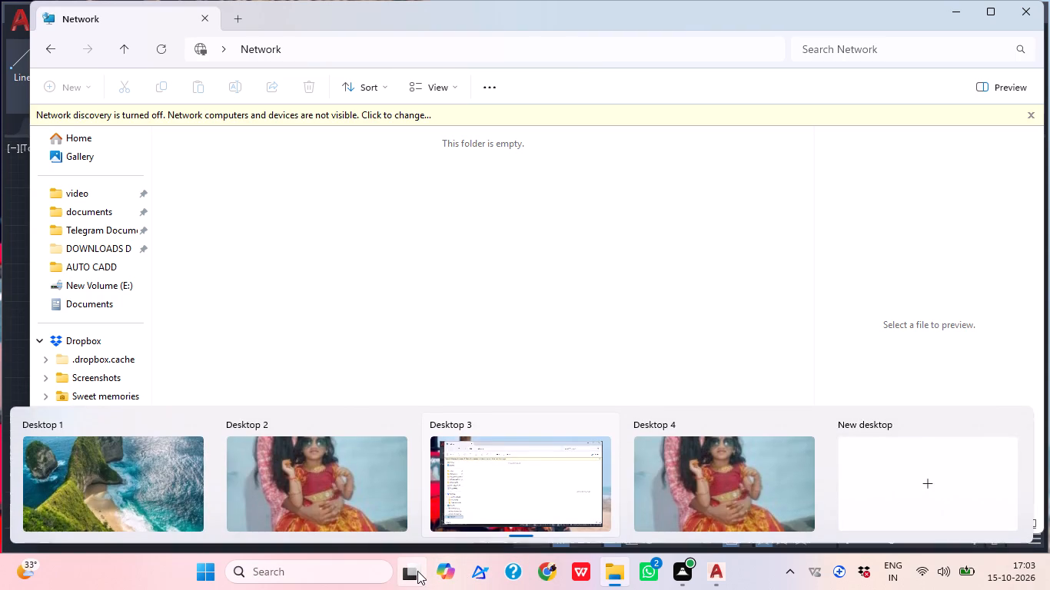
pyautogui.click(352, 498)
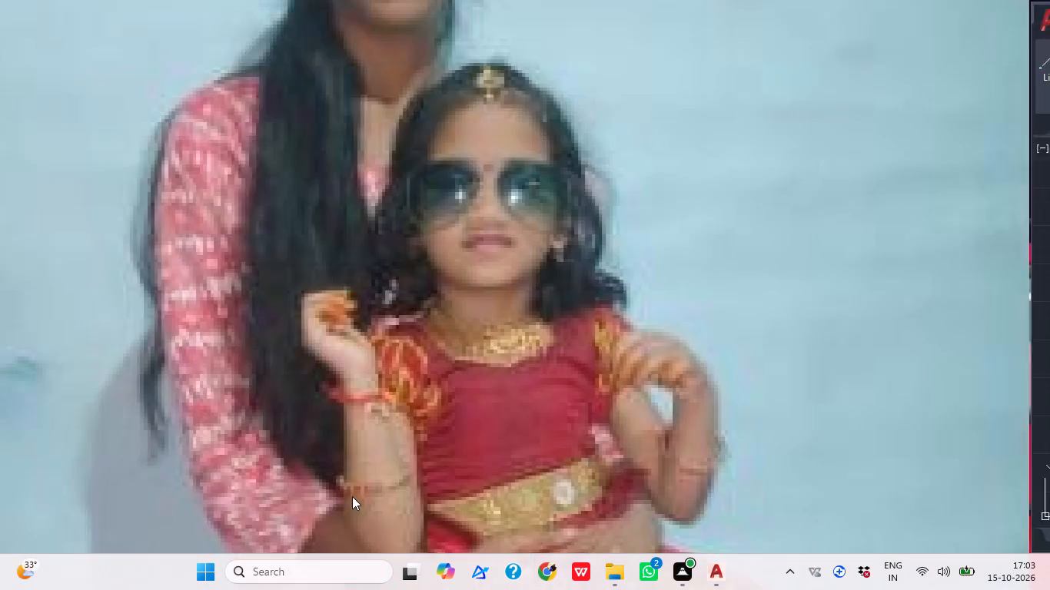
pyautogui.scroll(-1, 649, 230)
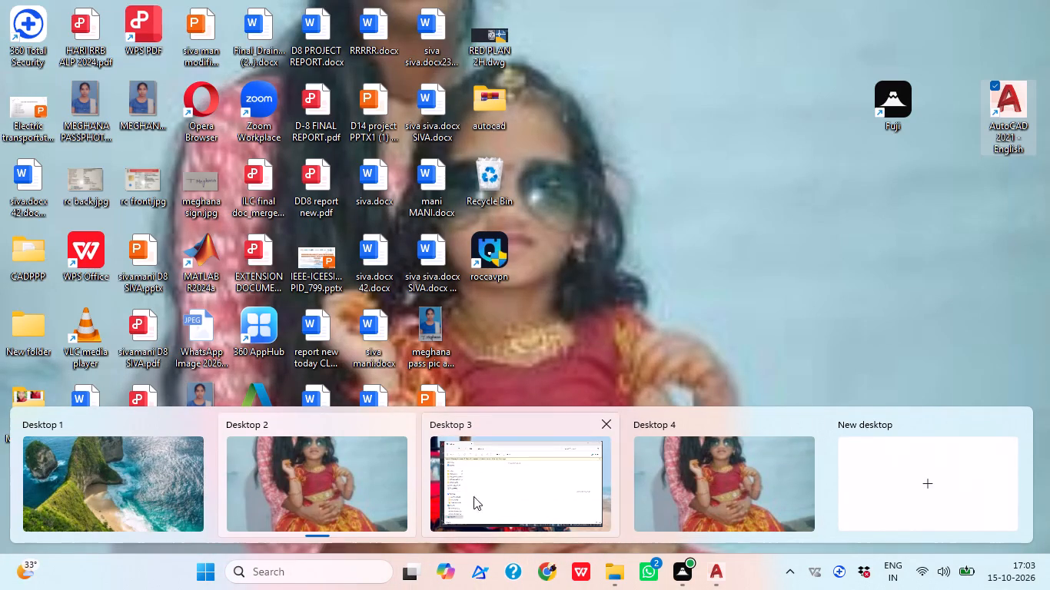
pyautogui.click(115, 479)
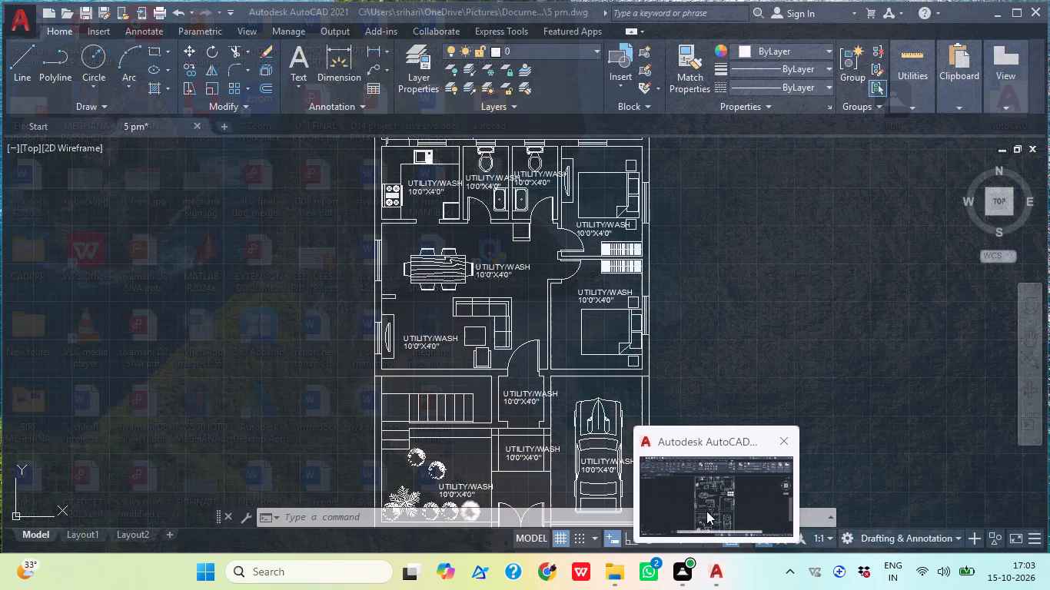
pyautogui.click(706, 511)
# Examine the placement of the copied labels across the whole floor plan.
pyautogui.moveTo(582, 372); pyautogui.dragTo(575, 317, button='middle')
pyautogui.scroll(-1, 588, 321)
pyautogui.moveTo(594, 335); pyautogui.dragTo(538, 386, button='middle')
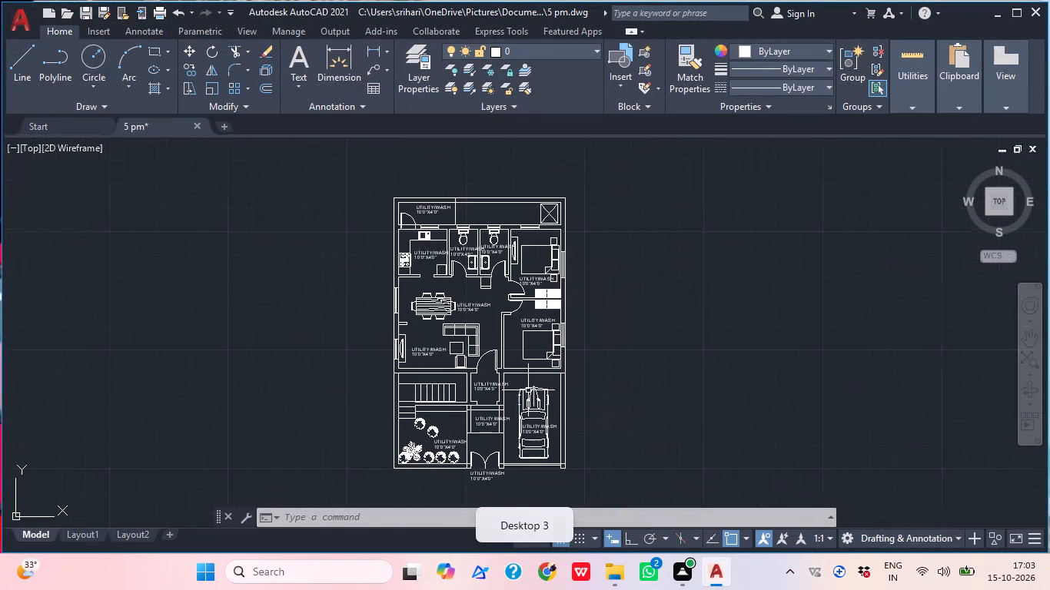
pyautogui.scroll(1, 503, 351)
pyautogui.moveTo(512, 343); pyautogui.dragTo(525, 421, button='middle')
pyautogui.scroll(-1, 583, 366)
pyautogui.moveTo(590, 364); pyautogui.dragTo(612, 350, button='middle')
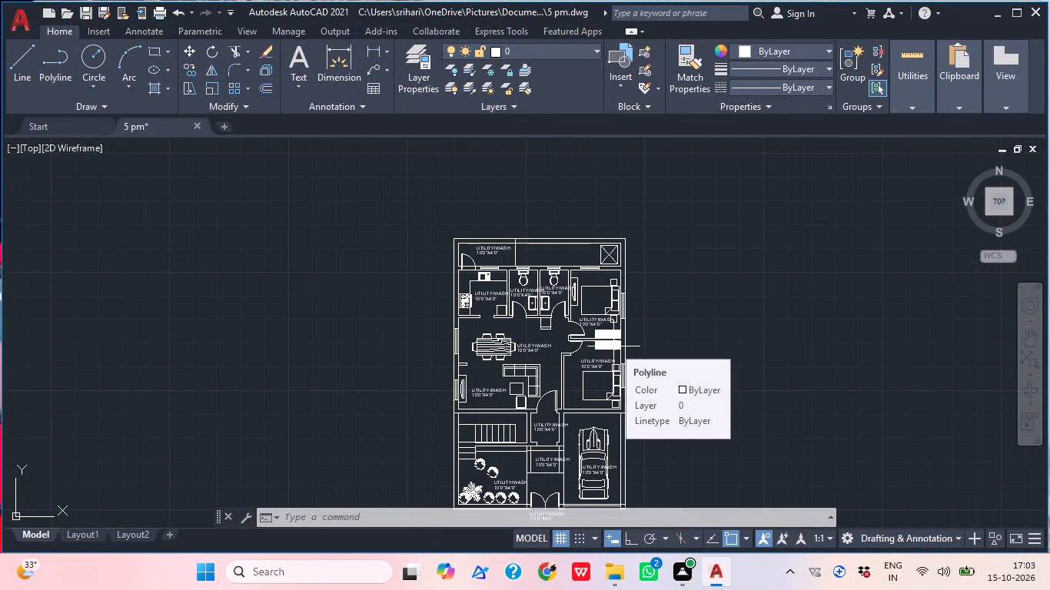
pyautogui.moveTo(689, 323); pyautogui.dragTo(709, 283, button='middle')
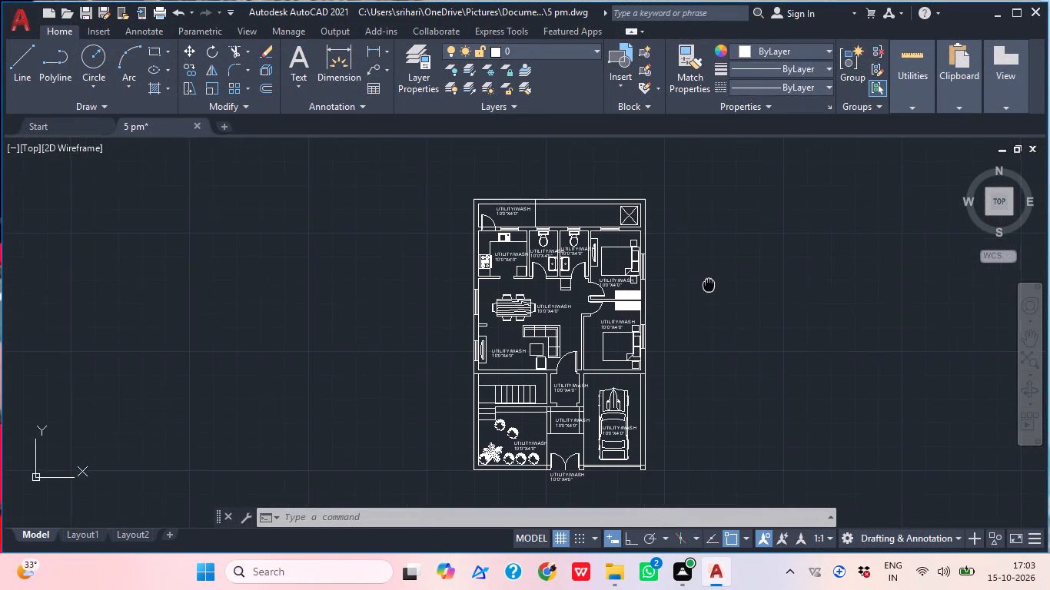
# Examine the copied placeholder labels across the rooms, from the entrance and parking up to the bedrooms.
pyautogui.moveTo(709, 283); pyautogui.dragTo(708, 283, button='middle')
pyautogui.moveTo(620, 428); pyautogui.dragTo(589, 393, button='middle')
pyautogui.scroll(1, 614, 472)
pyautogui.moveTo(669, 435); pyautogui.dragTo(673, 532, button='middle')
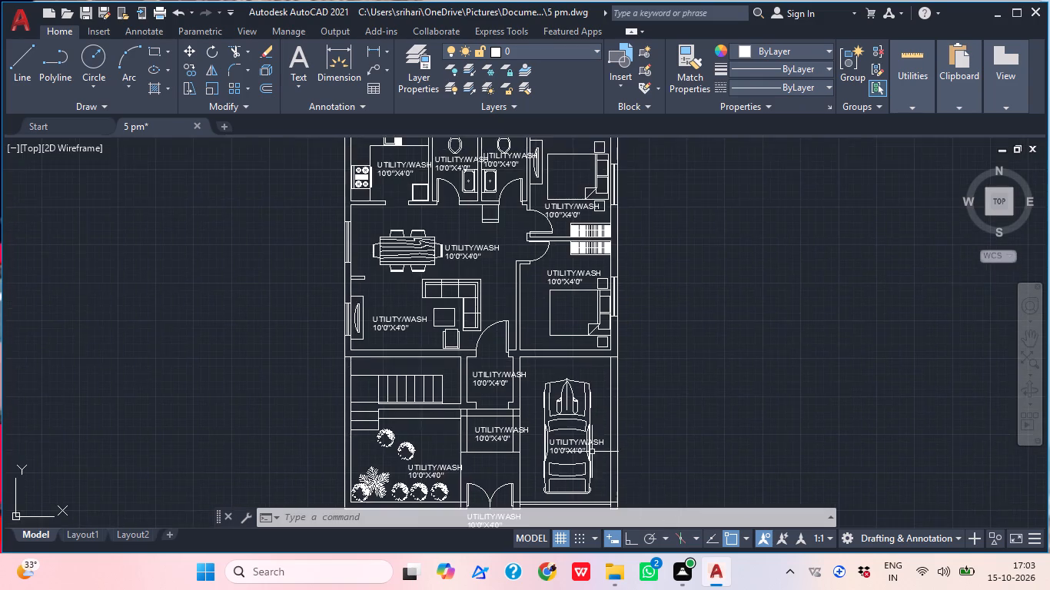
pyautogui.moveTo(537, 416); pyautogui.dragTo(611, 348, button='middle')
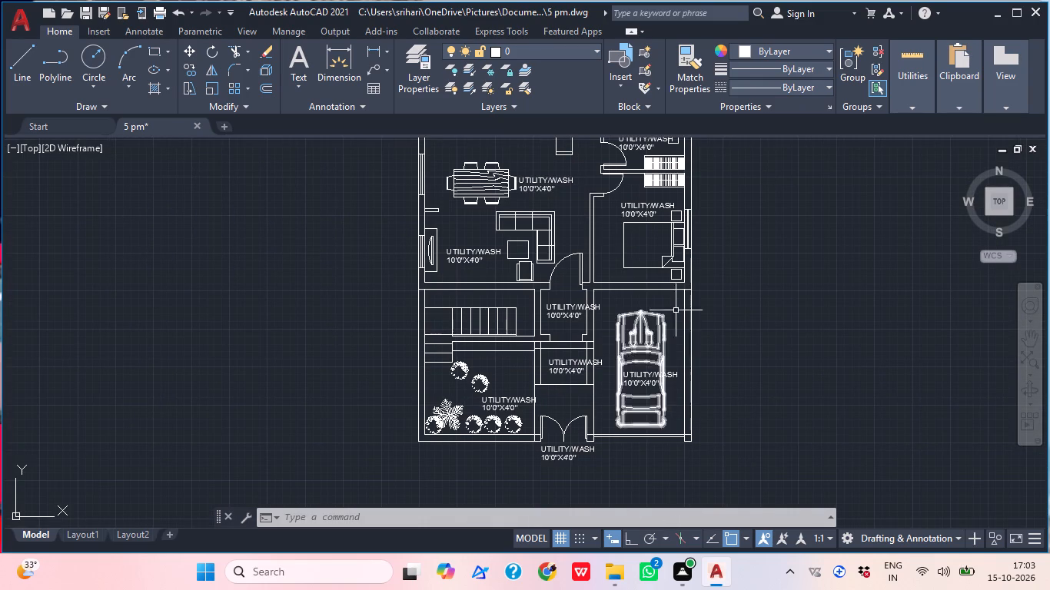
pyautogui.moveTo(693, 307); pyautogui.dragTo(734, 374, button='middle')
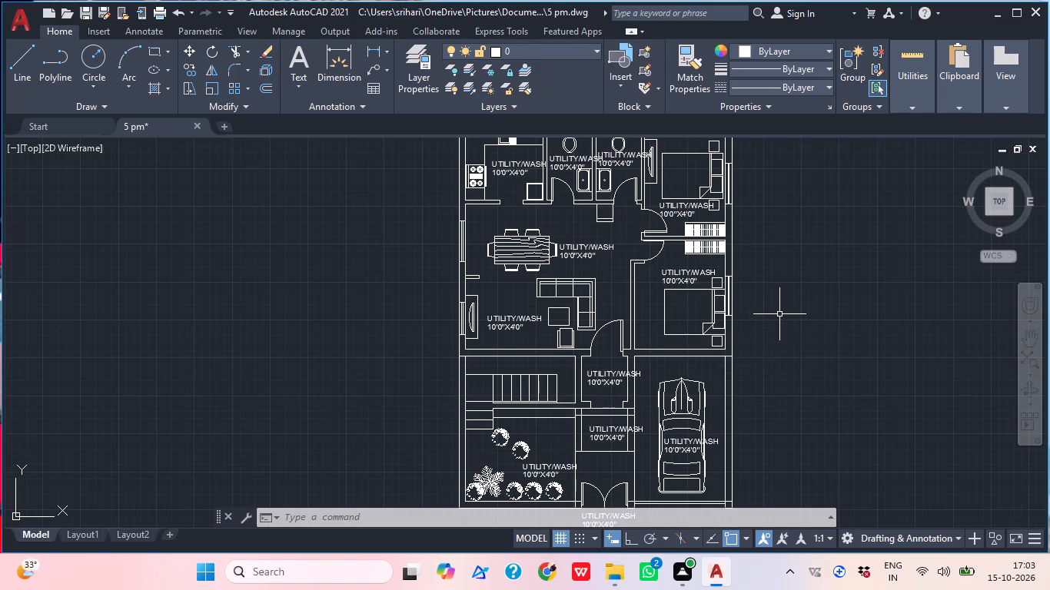
pyautogui.moveTo(733, 391); pyautogui.dragTo(766, 429, button='middle')
pyautogui.moveTo(645, 438); pyautogui.dragTo(639, 366, button='middle')
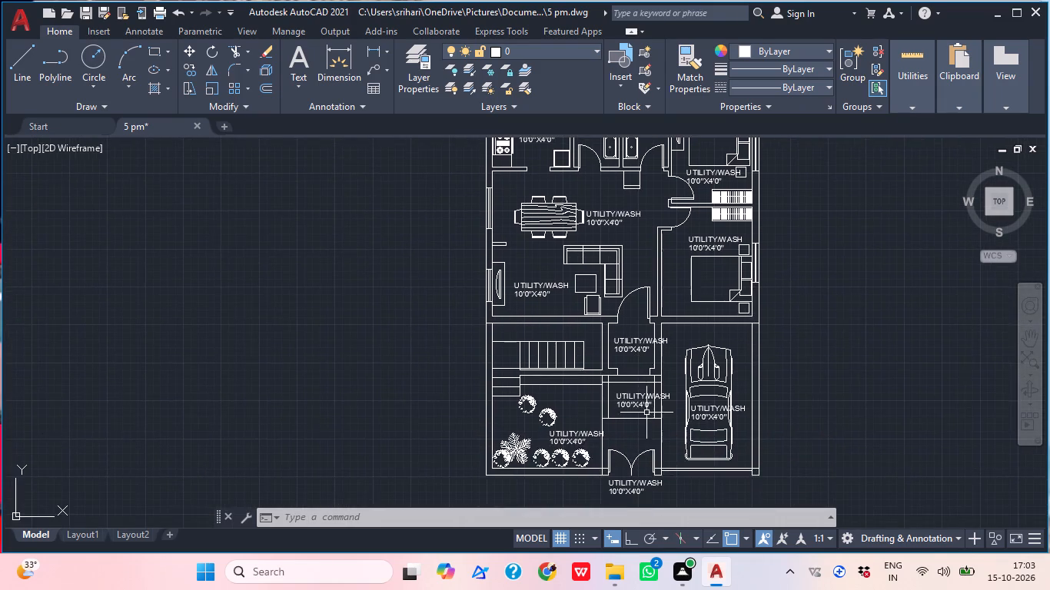
pyautogui.moveTo(610, 267); pyautogui.dragTo(610, 302, button='middle')
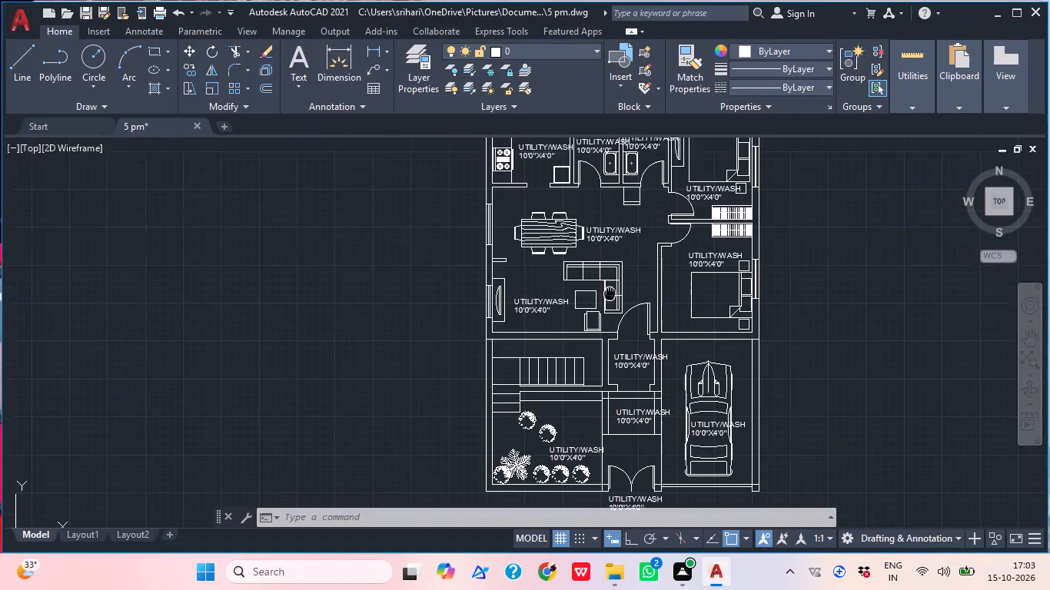
pyautogui.moveTo(610, 302); pyautogui.dragTo(609, 399, button='middle')
# Change the name line of the copied label in the kitchen to KITCHEN.
pyautogui.moveTo(554, 260); pyautogui.dragTo(533, 393, button='middle')
pyautogui.scroll(2, 524, 332)
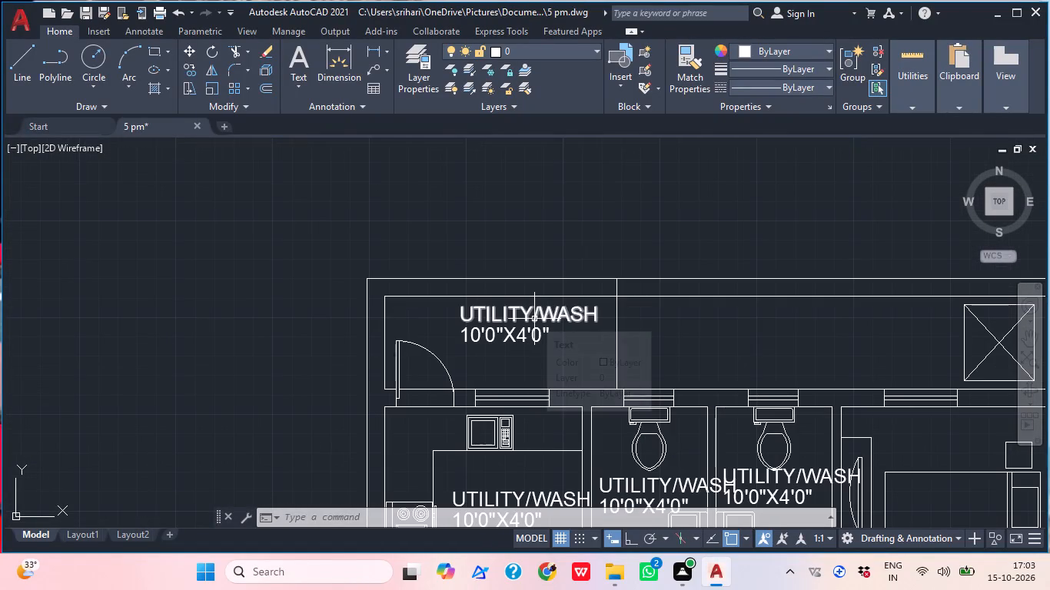
pyautogui.moveTo(500, 322); pyautogui.dragTo(506, 101, button='middle')
pyautogui.scroll(2, 496, 254)
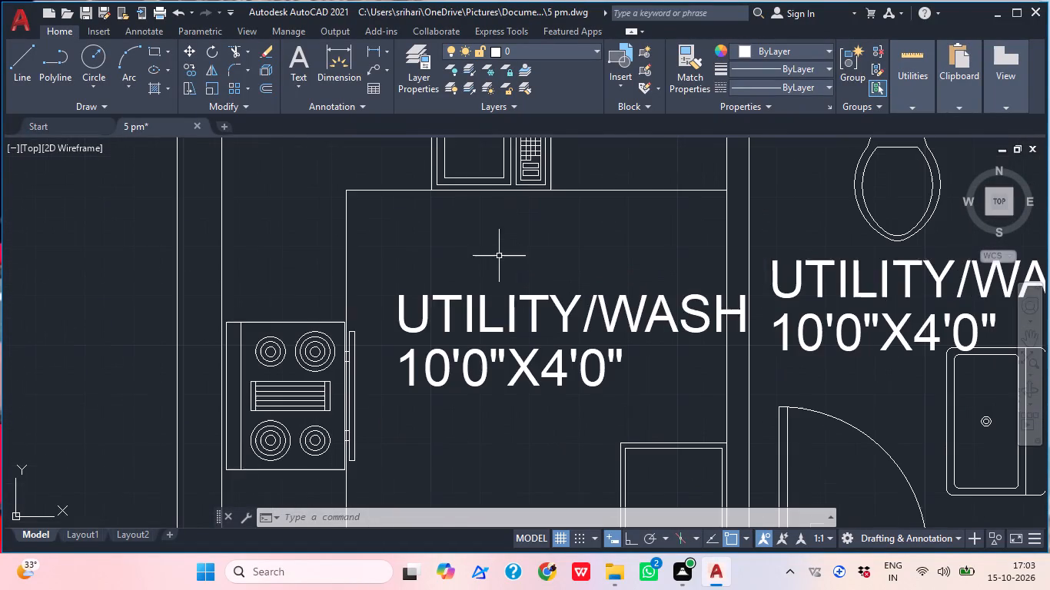
pyautogui.doubleClick(446, 299)
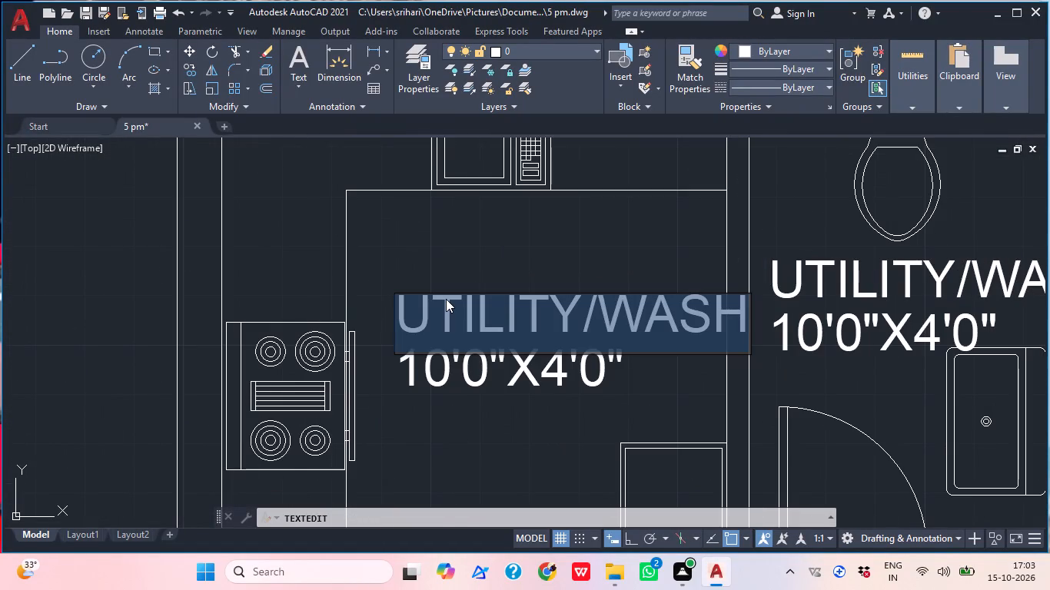
pyautogui.write('KITCHEN')
pyautogui.click(441, 387)
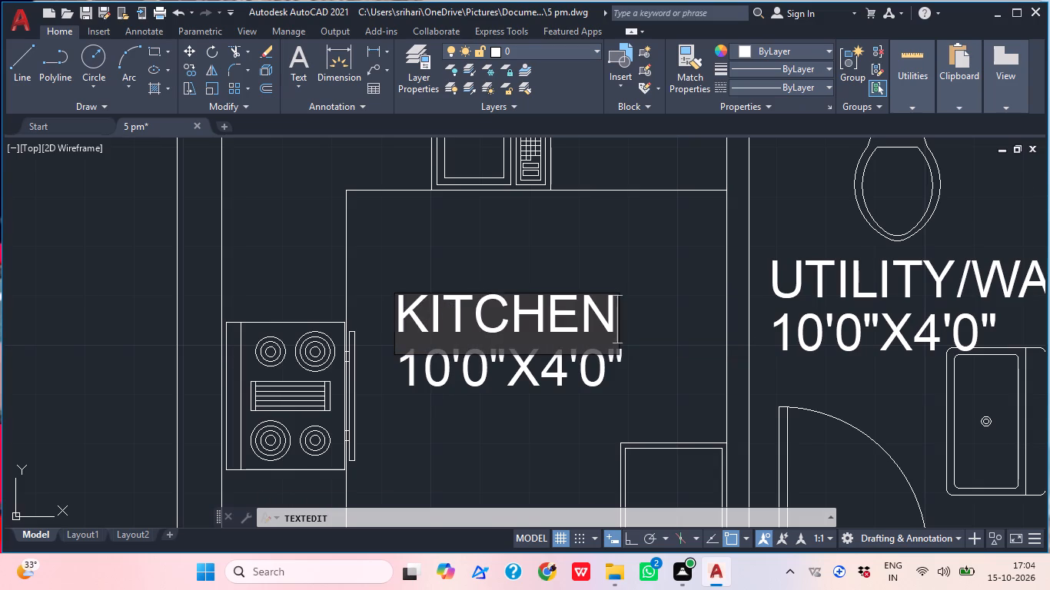
# Set the size line of the kitchen label to 10'0"X8'0", using a zero for the final digit.
pyautogui.click(441, 362)
pyautogui.click(448, 366)
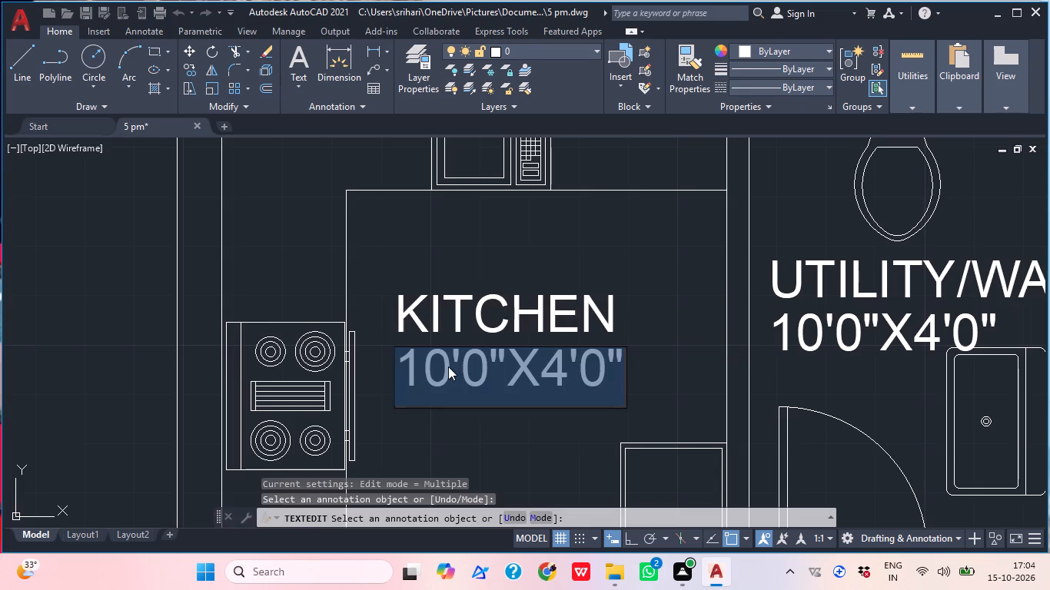
pyautogui.write('10\'0"X')
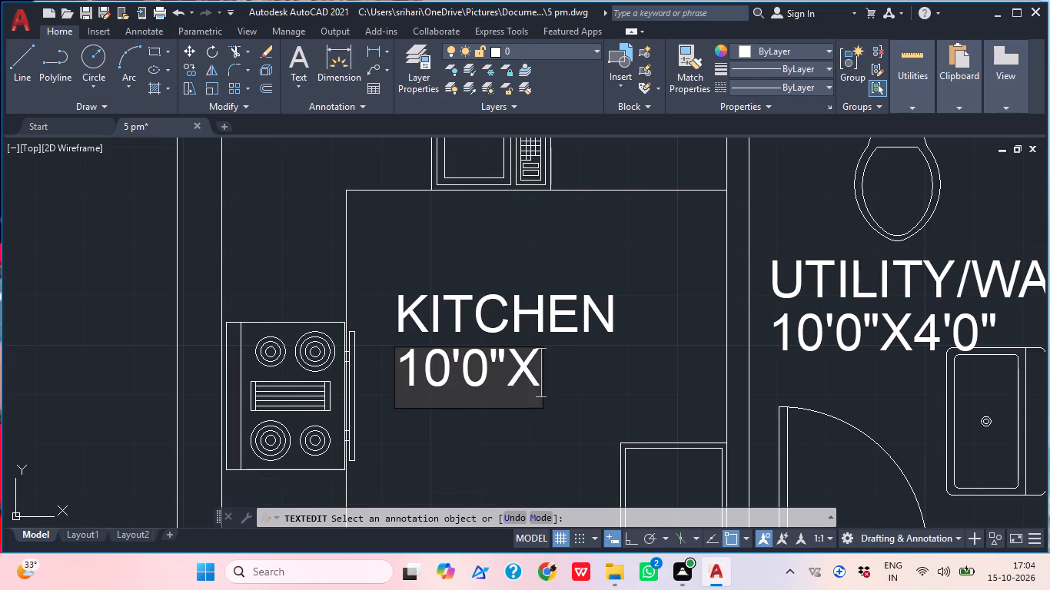
pyautogui.write("8'")
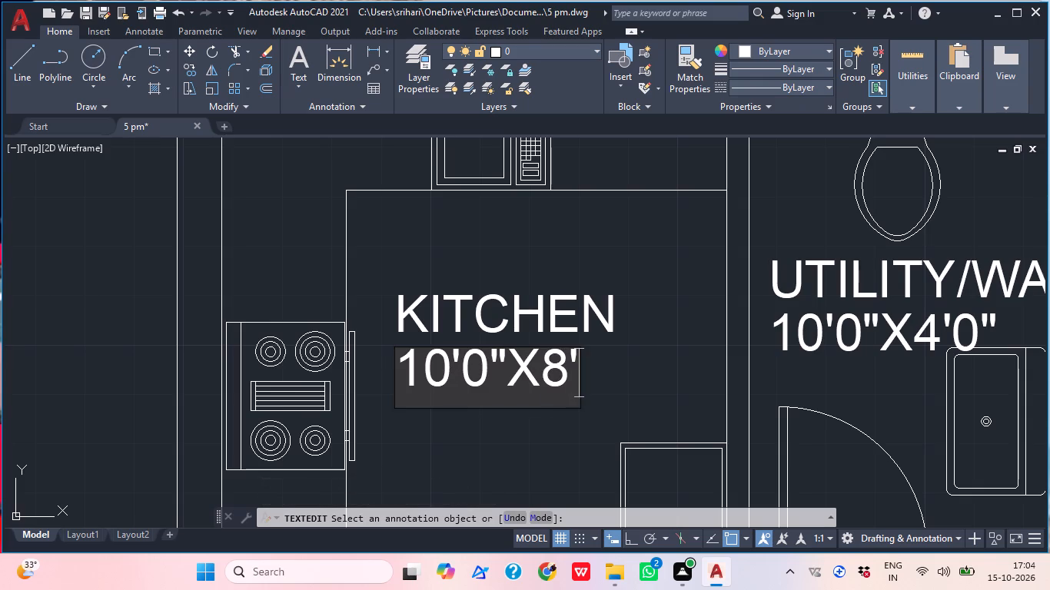
pyautogui.write('O"')
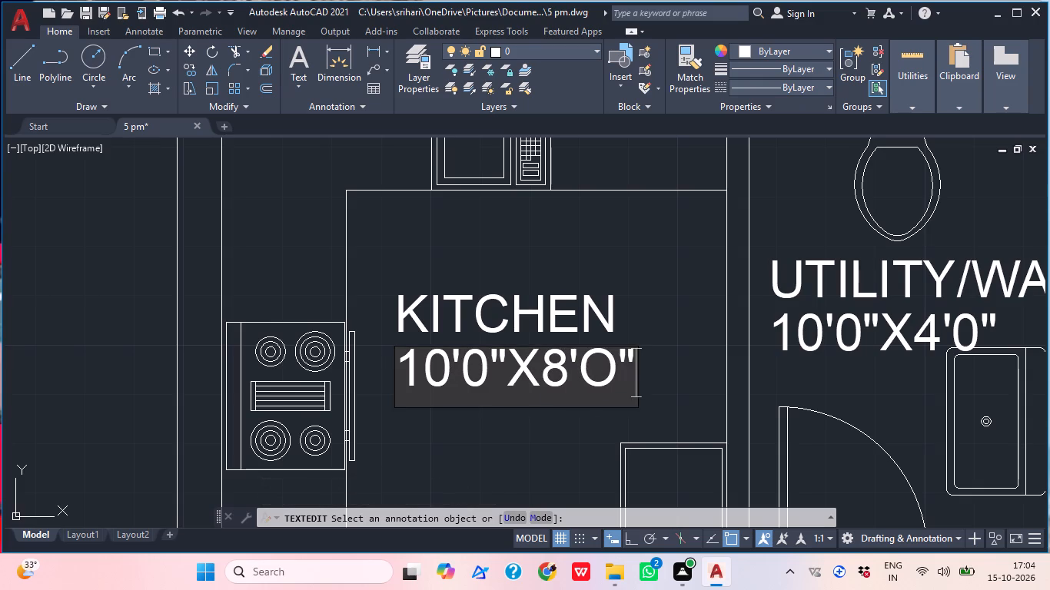
pyautogui.press('Return')
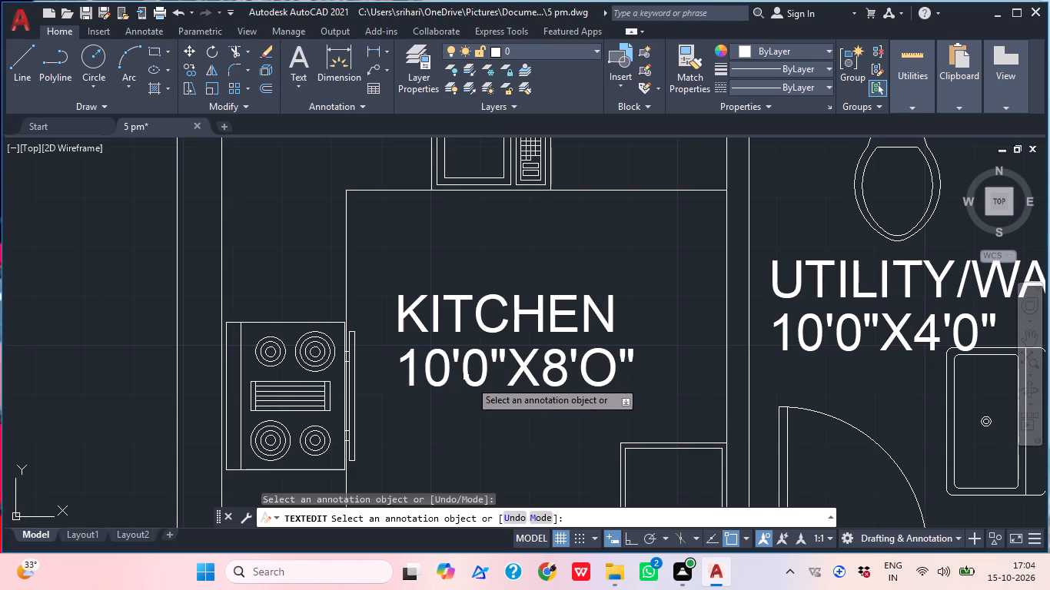
pyautogui.click(612, 377)
pyautogui.click(612, 373)
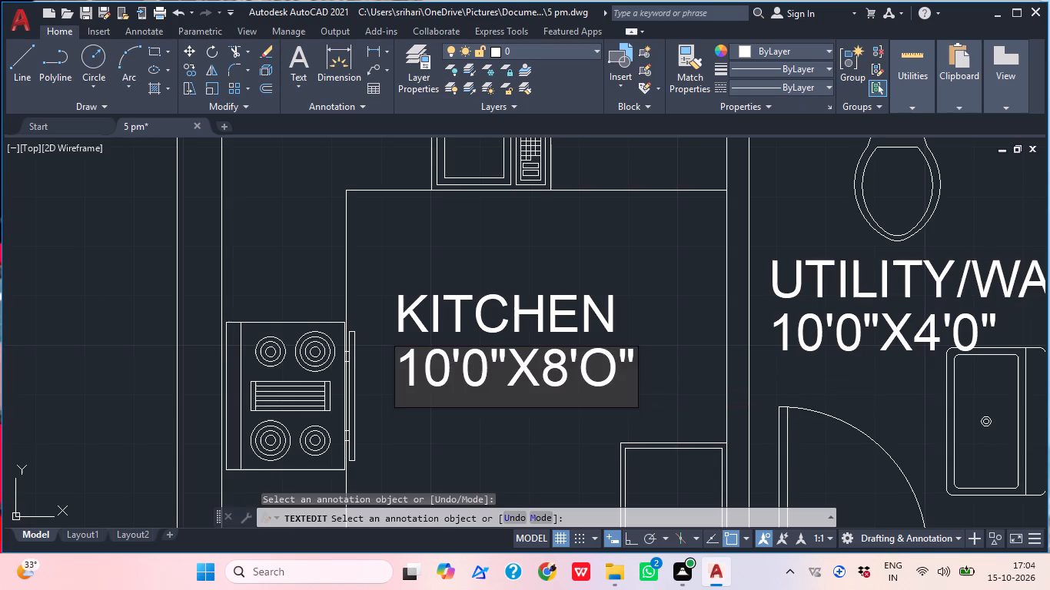
pyautogui.press('BackSpace')
pyautogui.press('0')
pyautogui.click(631, 353)
# Change the name line of the label in the toilet beside the kitchen to TOILE.
pyautogui.moveTo(657, 374); pyautogui.dragTo(602, 385, button='middle')
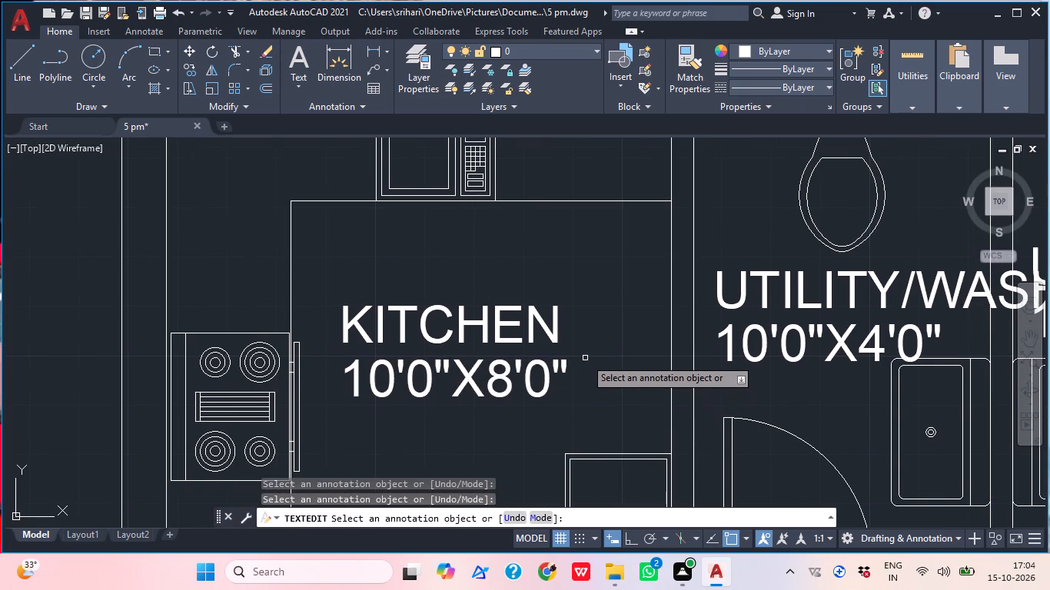
pyautogui.moveTo(688, 345); pyautogui.dragTo(628, 352, button='middle')
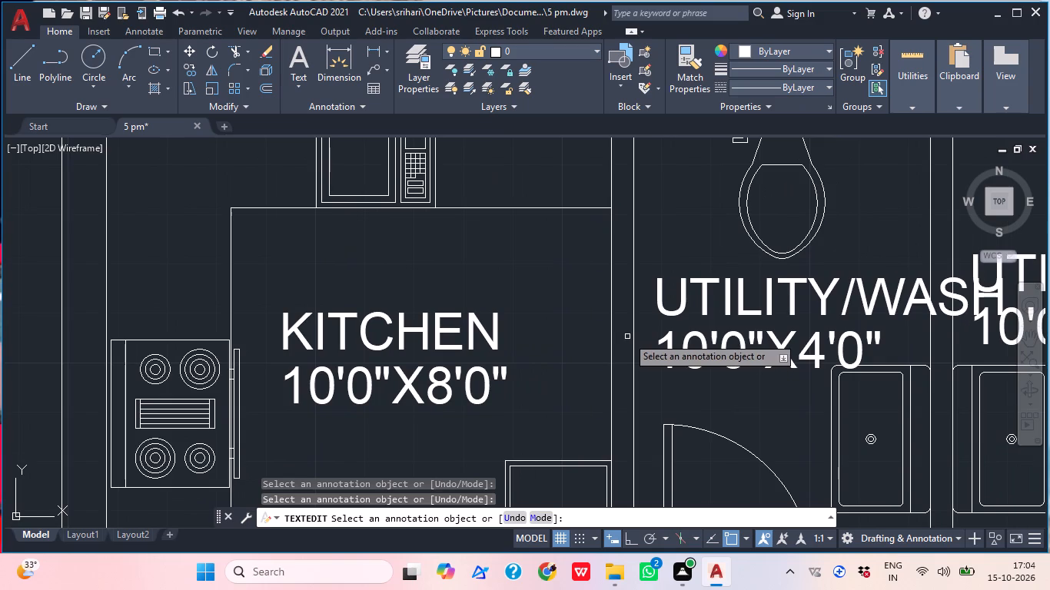
pyautogui.scroll(-1, 749, 293)
pyautogui.moveTo(740, 293); pyautogui.dragTo(605, 316, button='middle')
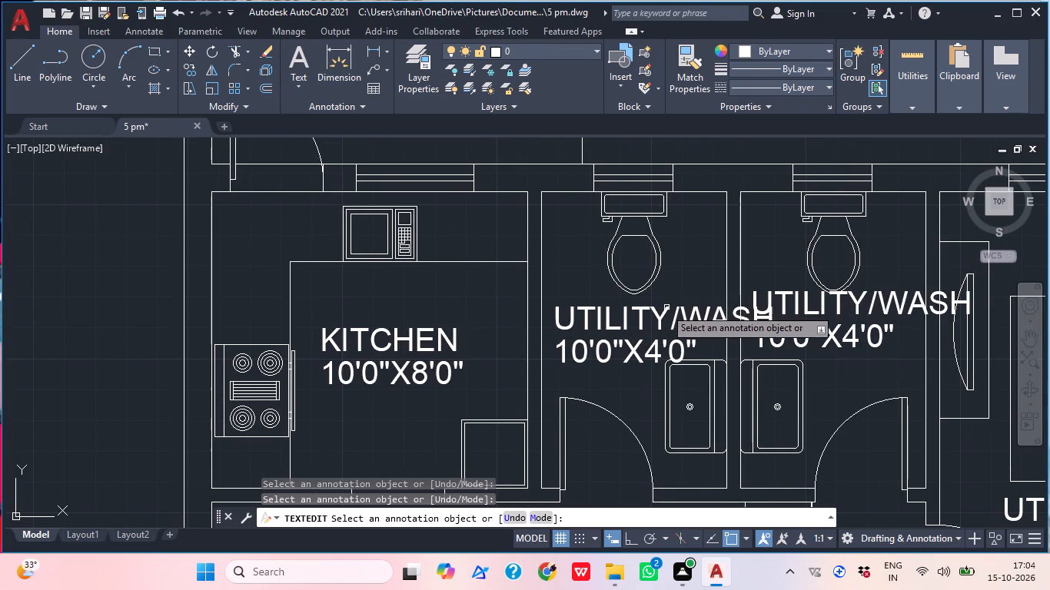
pyautogui.click(638, 315)
pyautogui.write('TOILE')
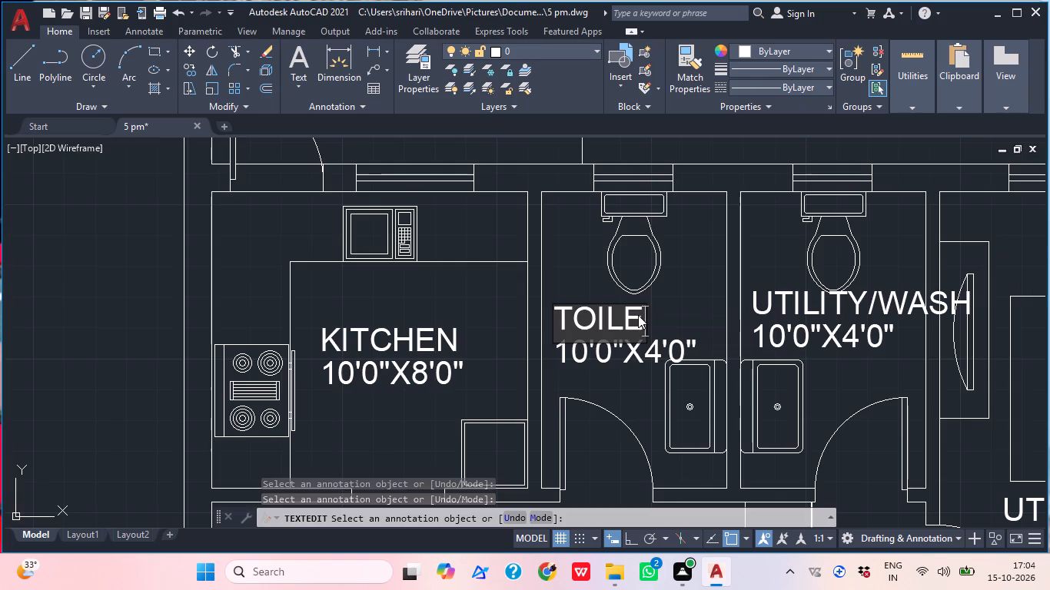
pyautogui.click(640, 362)
# Set the size line of the label in the toilet beside the kitchen to 5'X8'.
pyautogui.click(630, 355)
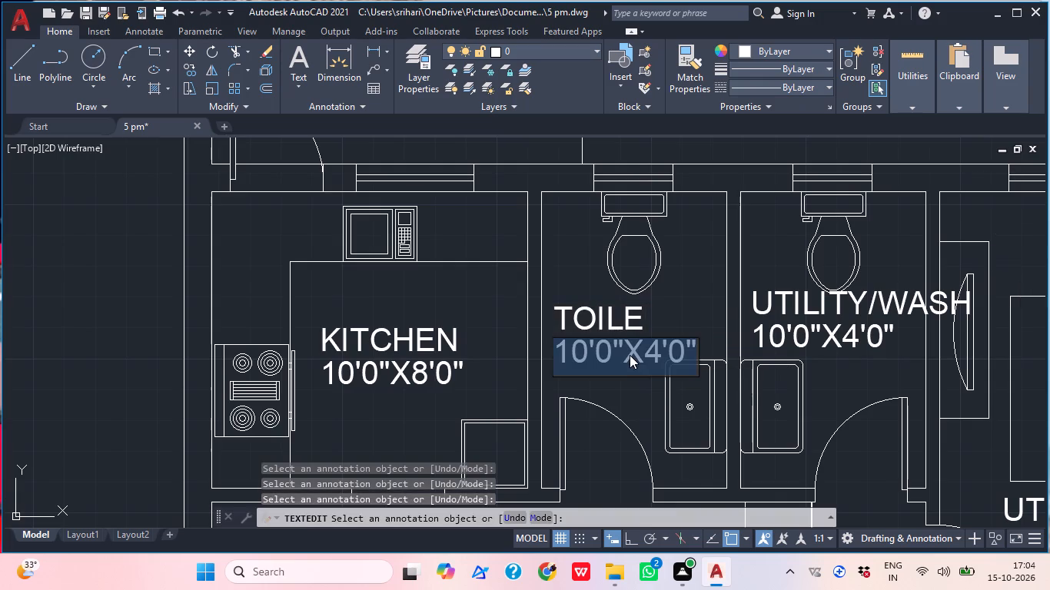
pyautogui.write('5;')
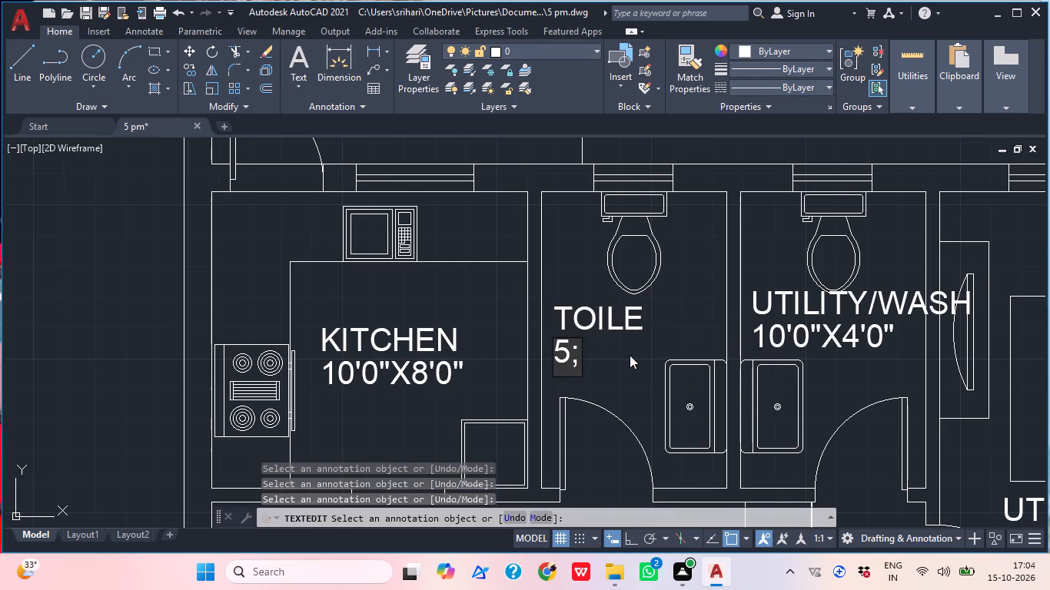
pyautogui.press('BackSpace')
pyautogui.write("'X")
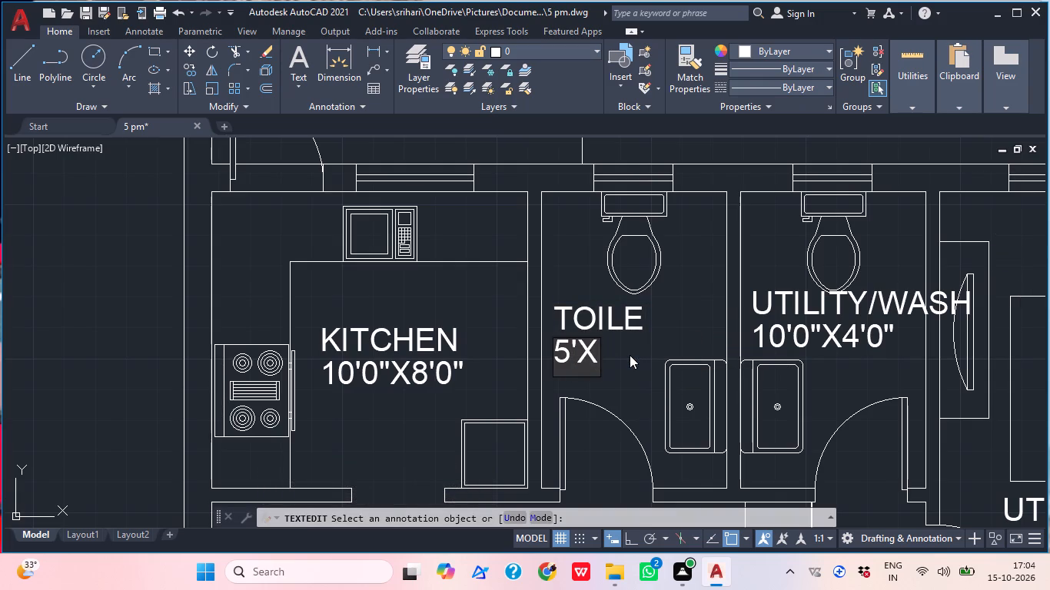
pyautogui.write("8'")
pyautogui.moveTo(1035, 548); pyautogui.dragTo(1032, 555)
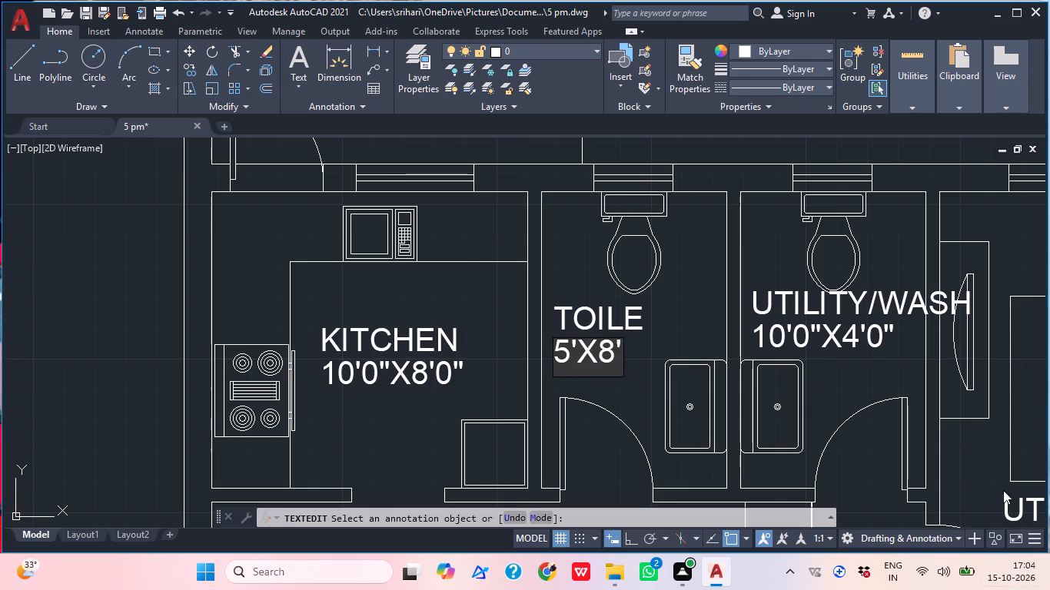
pyautogui.click(785, 299)
# Change the name line of the label in the toilet beside the bedroom to TOILET.
pyautogui.click(780, 297)
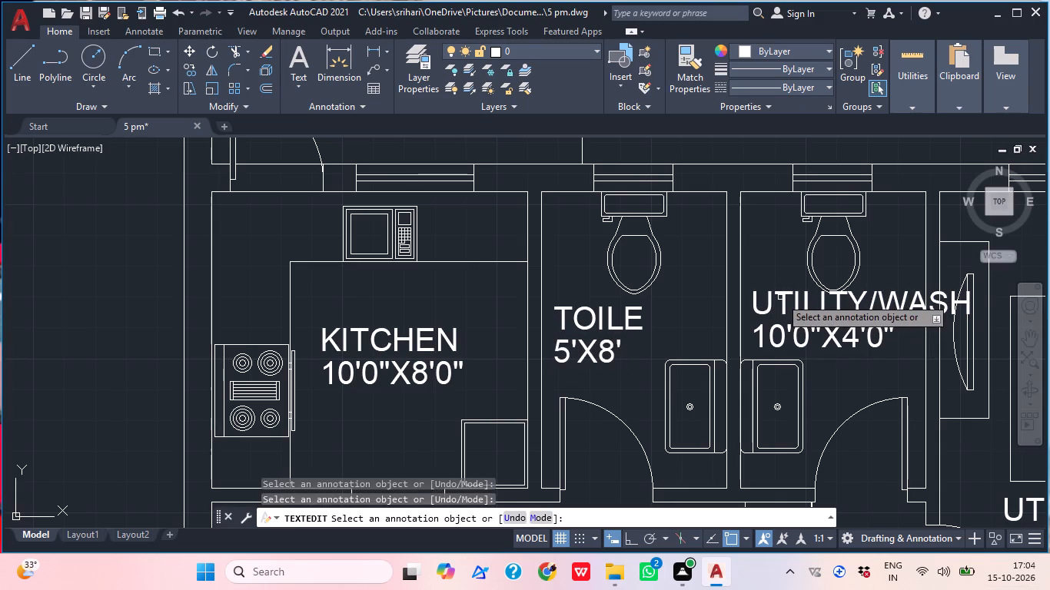
pyautogui.press('t')
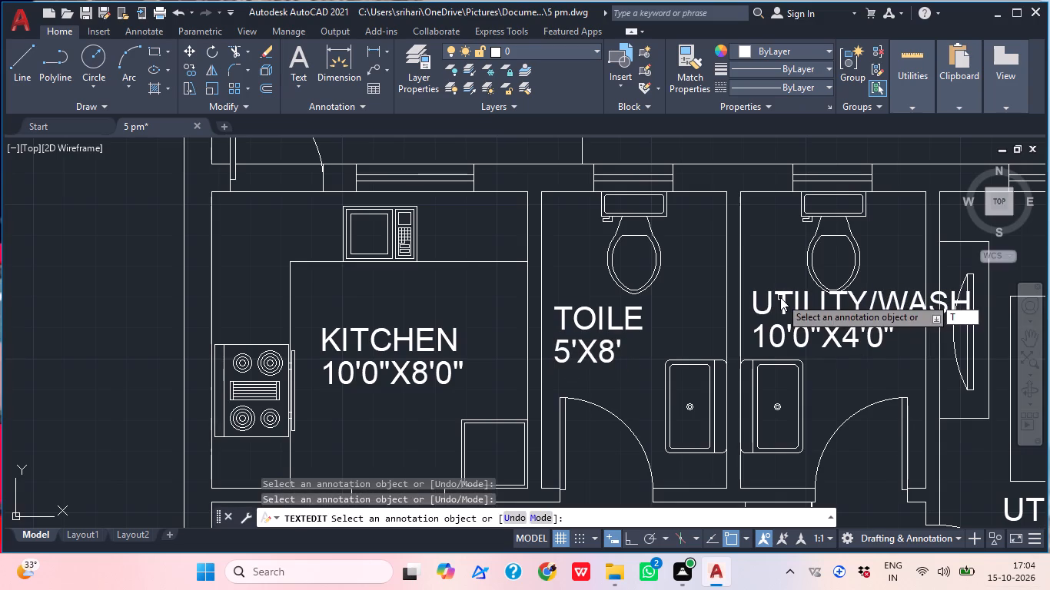
pyautogui.click(780, 297)
pyautogui.click(783, 298)
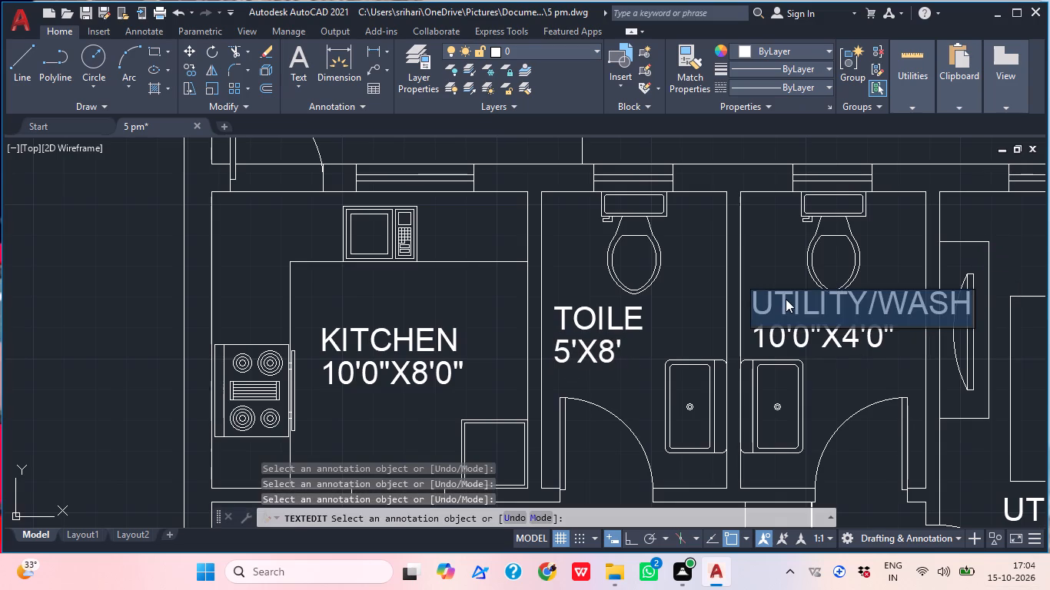
pyautogui.write('TOILET')
pyautogui.click(799, 313)
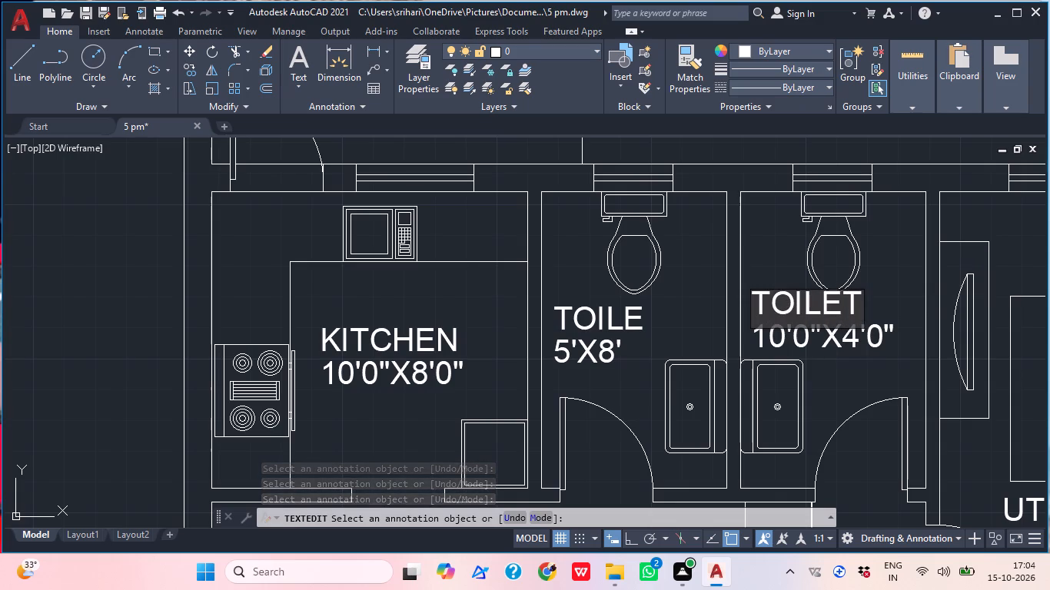
pyautogui.press('BackSpace')
pyautogui.press('0')
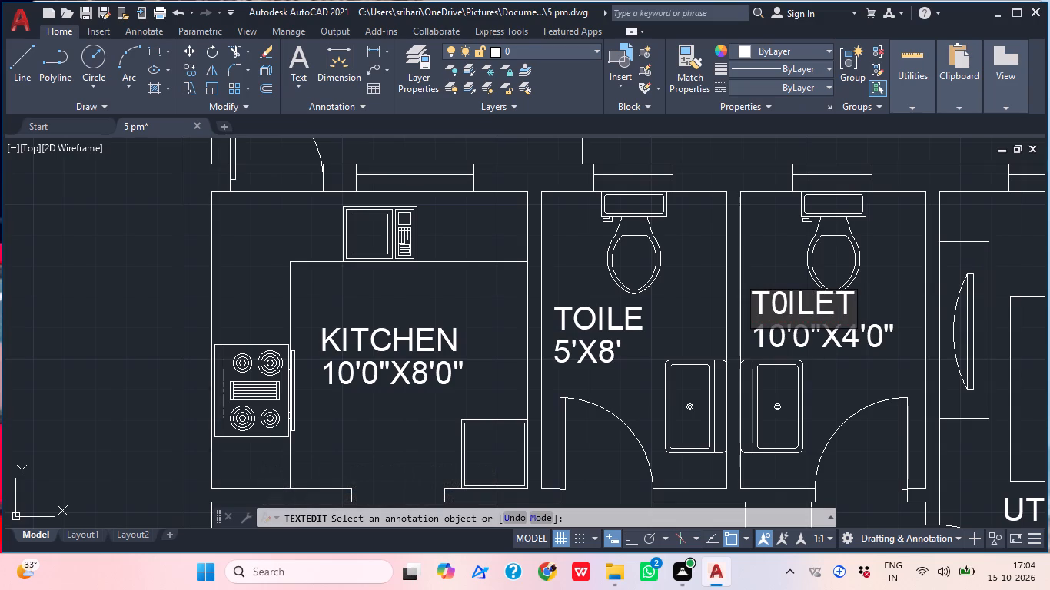
pyautogui.press('BackSpace')
pyautogui.press('o')
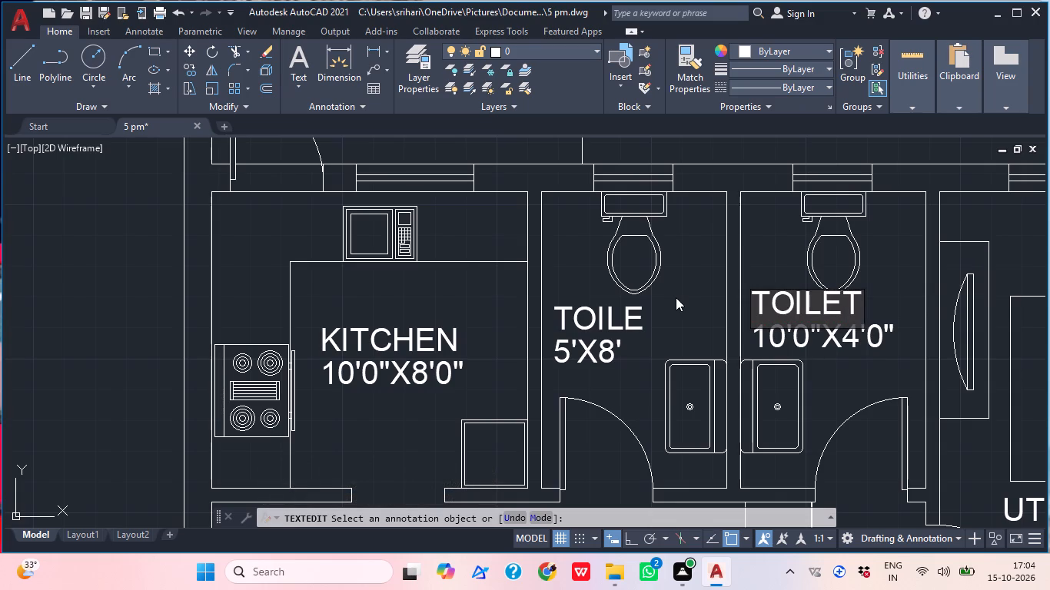
pyautogui.click(861, 336)
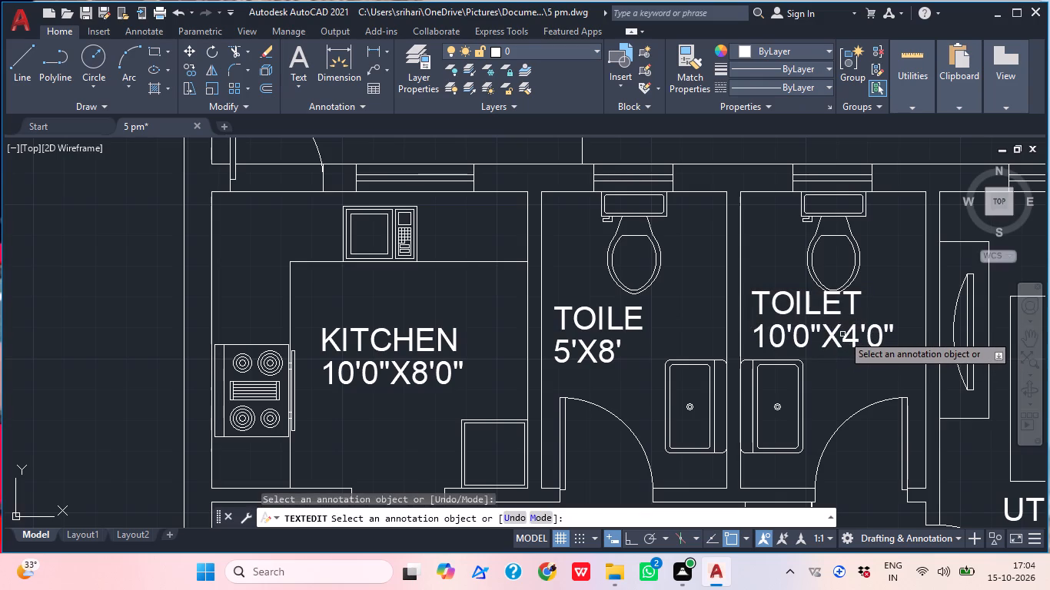
# Set the size line of the label in the toilet beside the bedroom to 5'X8'.
pyautogui.click(830, 338)
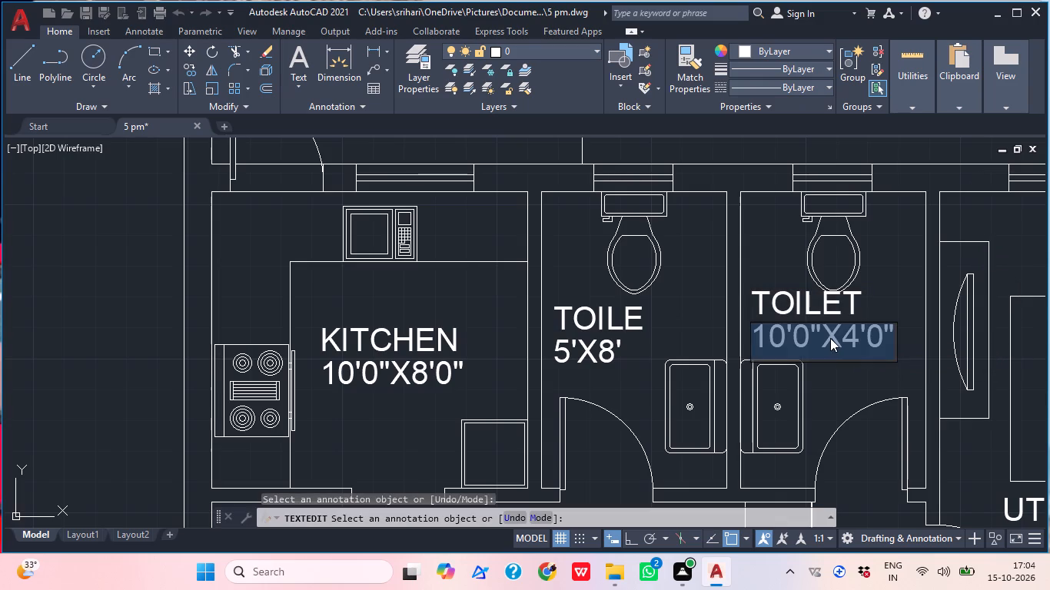
pyautogui.write("5'")
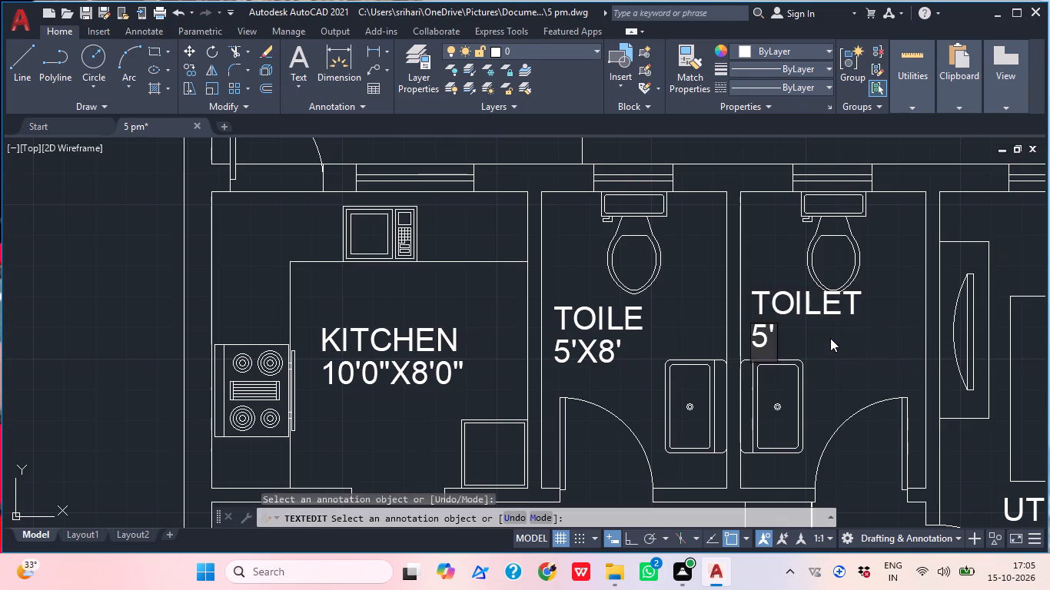
pyautogui.press('x')
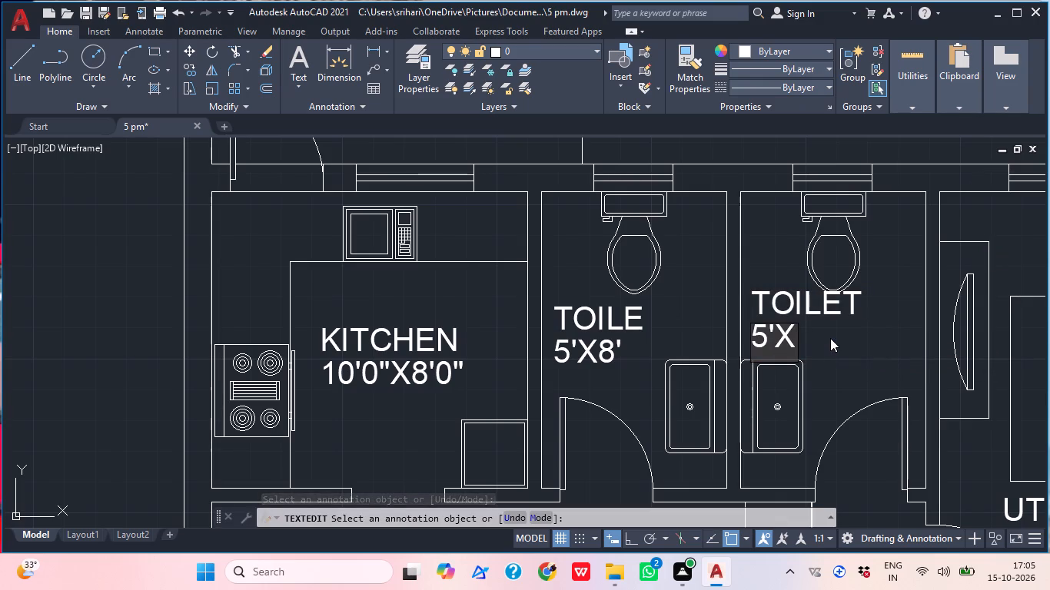
pyautogui.write("8'")
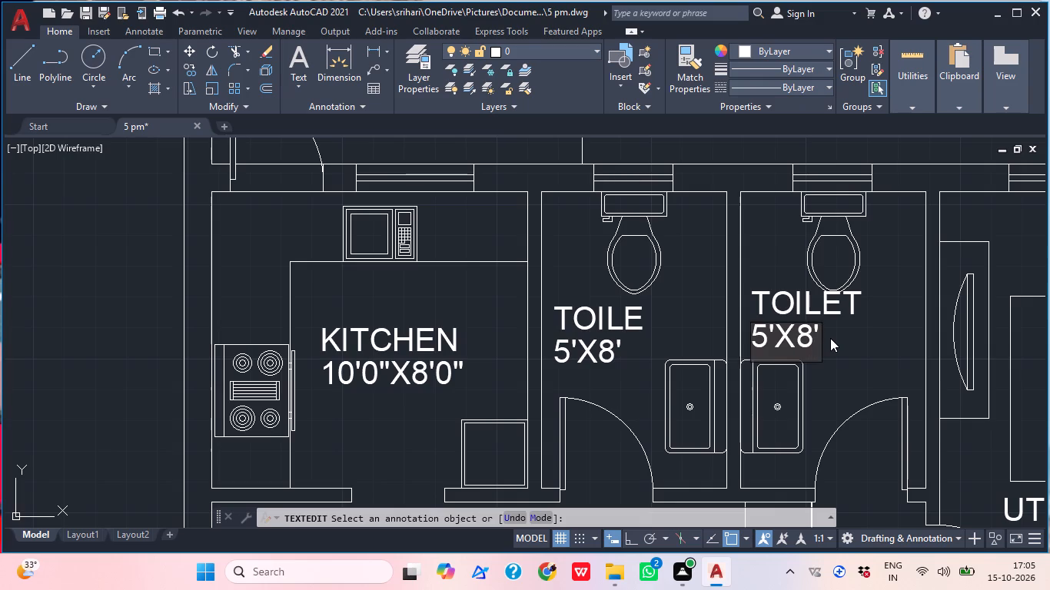
pyautogui.scroll(-1, 845, 334)
pyautogui.moveTo(911, 312); pyautogui.dragTo(700, 342, button='middle')
pyautogui.scroll(-1, 876, 323)
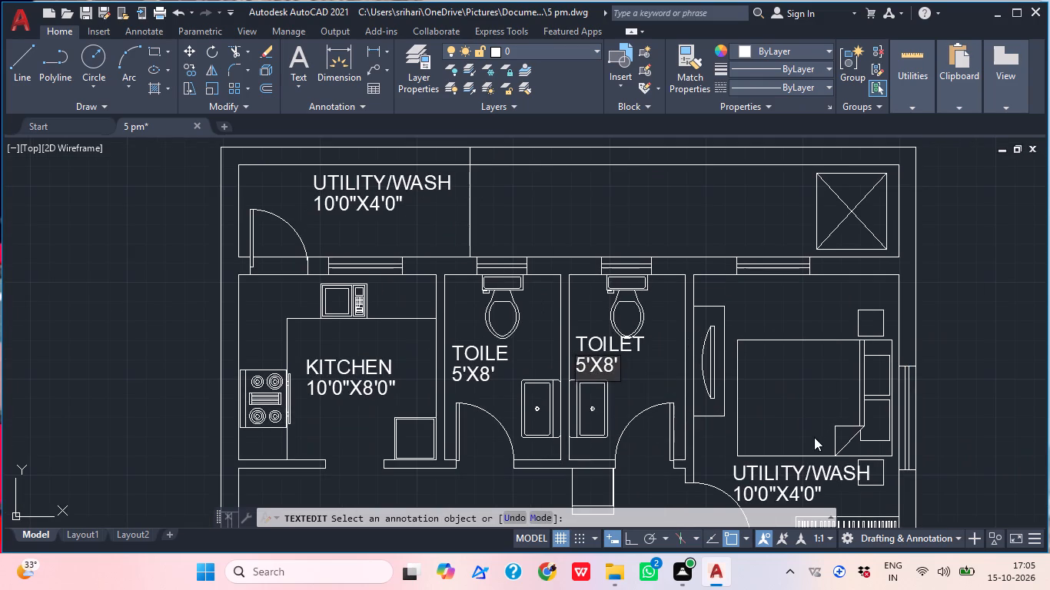
# Change the name line of the label in the bedroom beside the toilets to BEDROOM.
pyautogui.scroll(1, 797, 494)
pyautogui.moveTo(771, 473); pyautogui.dragTo(771, 388, button='middle')
pyautogui.click(771, 384)
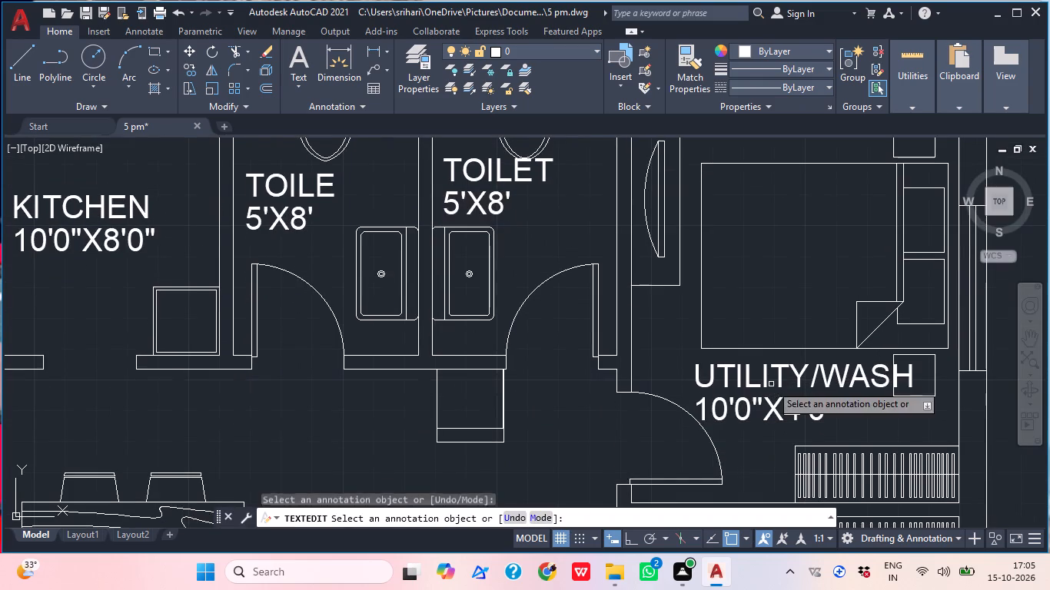
pyautogui.click(764, 381)
pyautogui.write('BEDROOM')
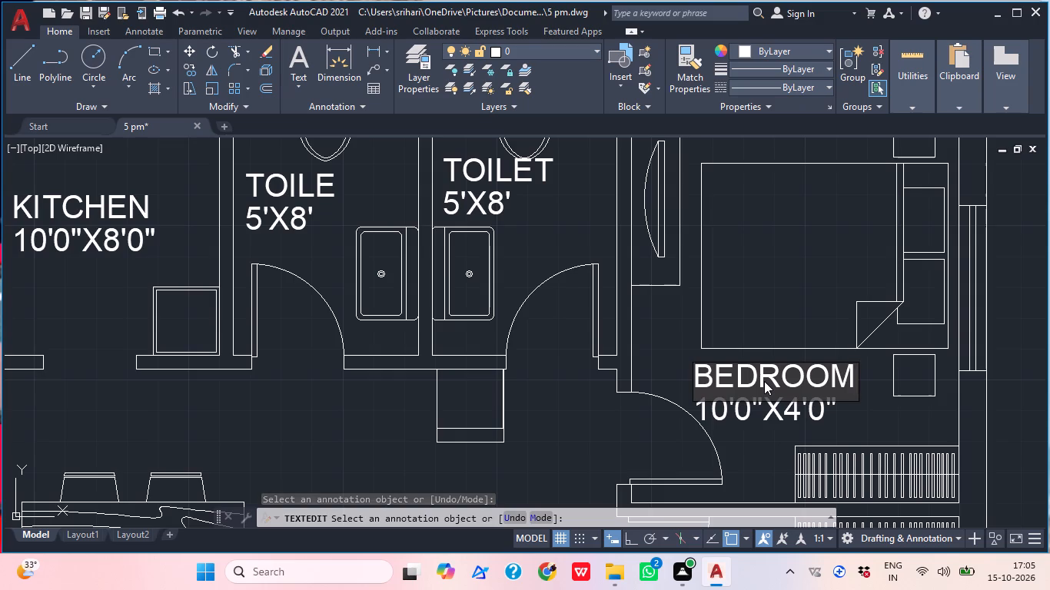
pyautogui.click(836, 462)
# Set the size line of the label in the bedroom beside the toilets to 10'X12'.
pyautogui.click(794, 412)
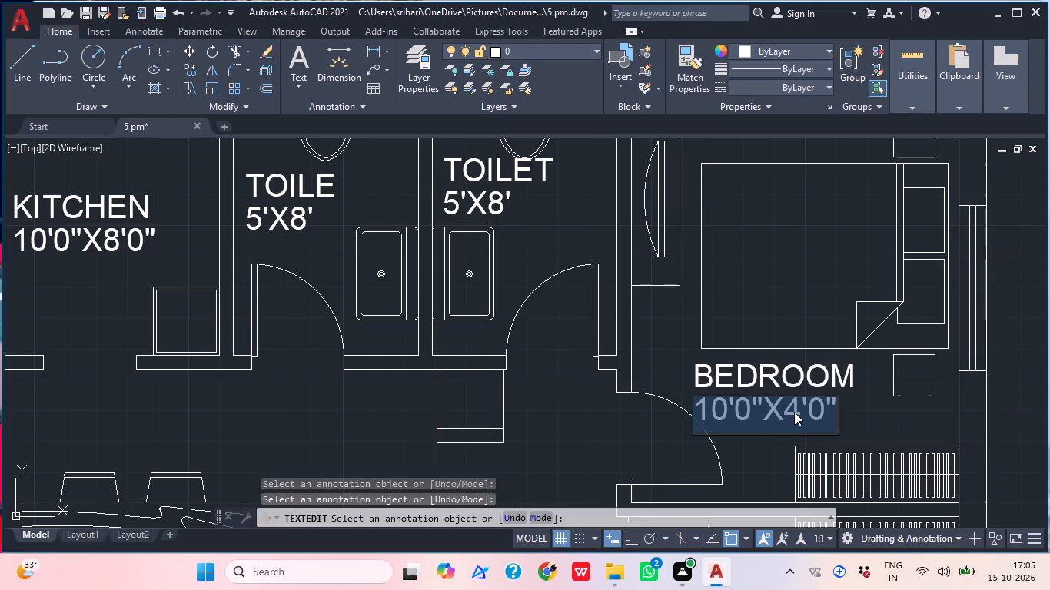
pyautogui.write('1O')
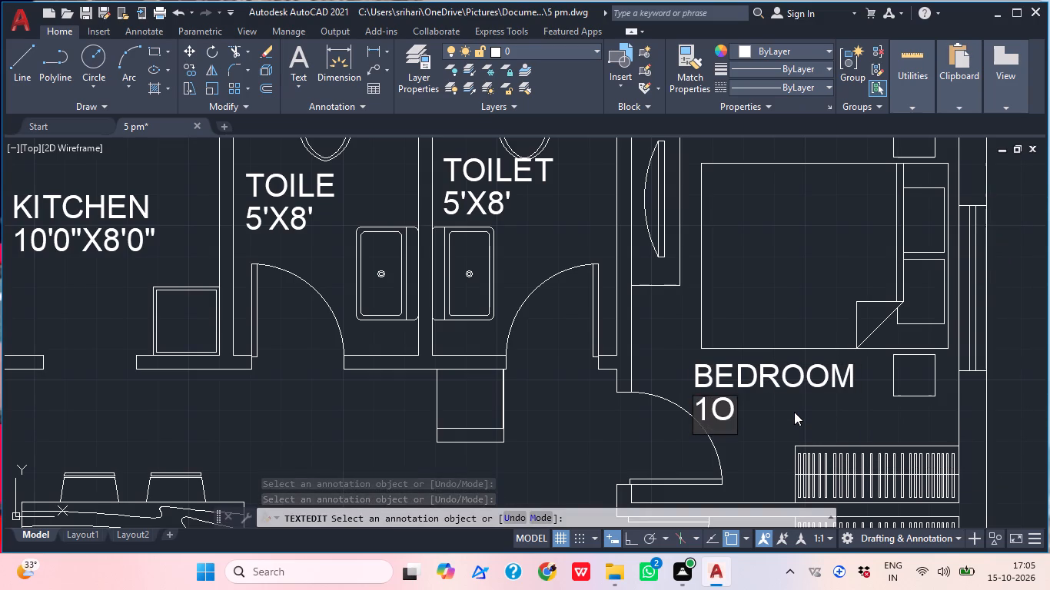
pyautogui.press('BackSpace')
pyautogui.write("0'")
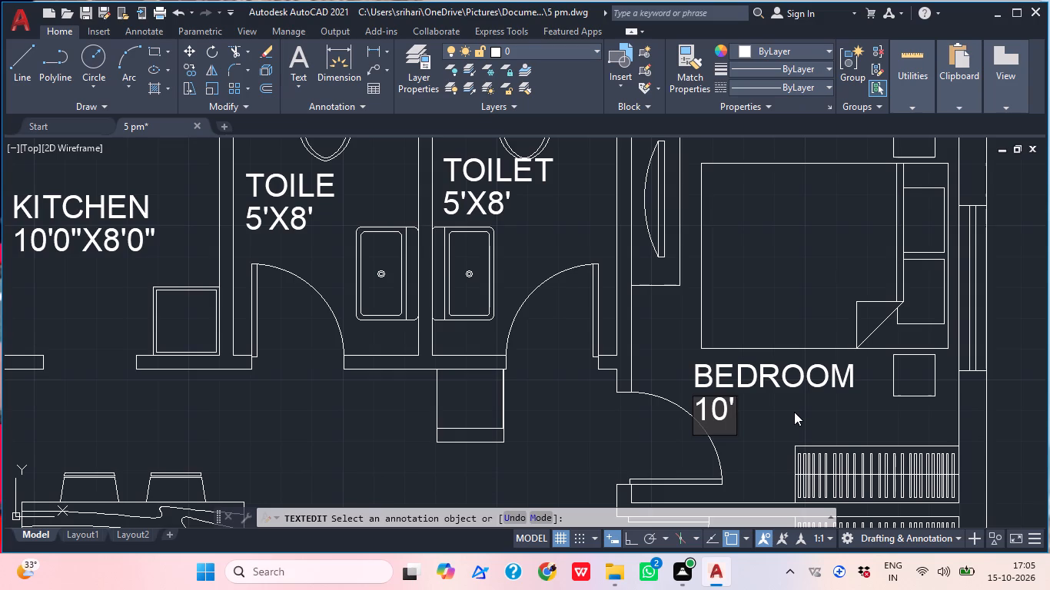
pyautogui.write('X12')
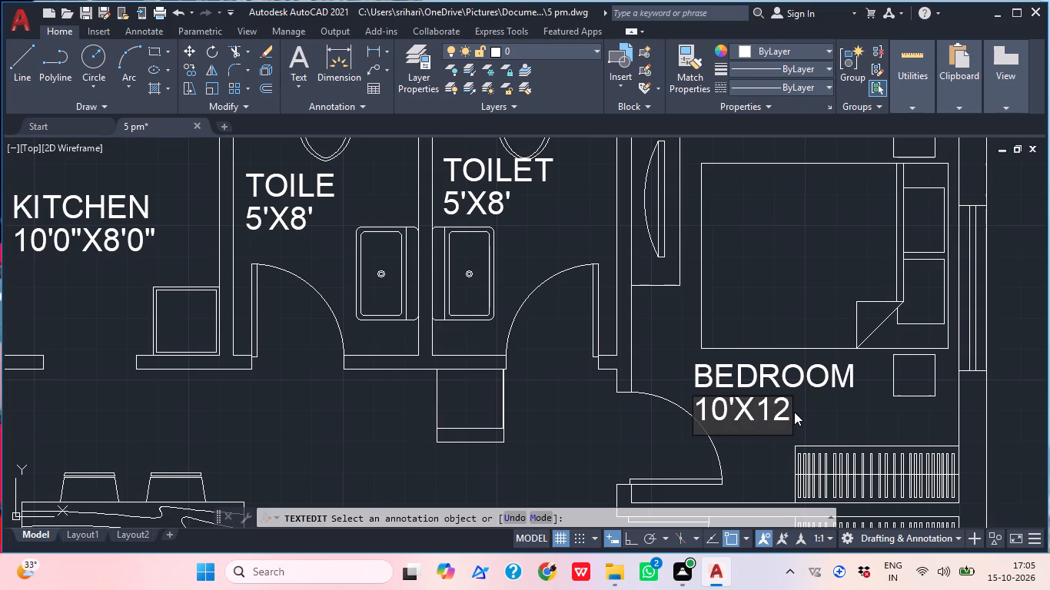
pyautogui.press("'")
pyautogui.click(826, 305)
# Change the name line of the label next to the dining table to DINING.
pyautogui.scroll(-2, 853, 386)
pyautogui.moveTo(871, 433); pyautogui.dragTo(862, 344, button='middle')
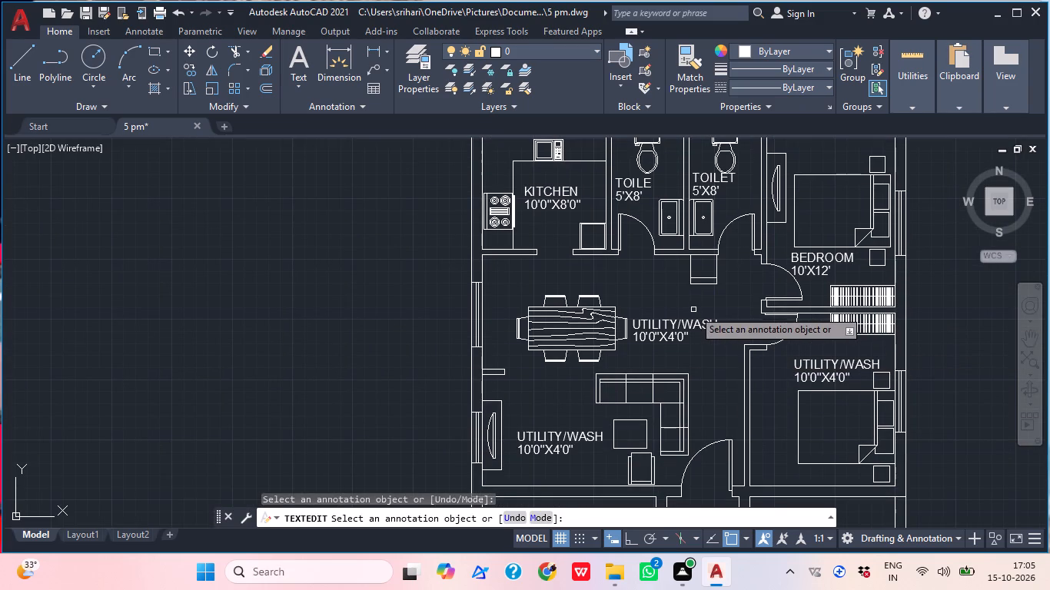
pyautogui.scroll(1, 650, 273)
pyautogui.click(647, 353)
pyautogui.click(654, 349)
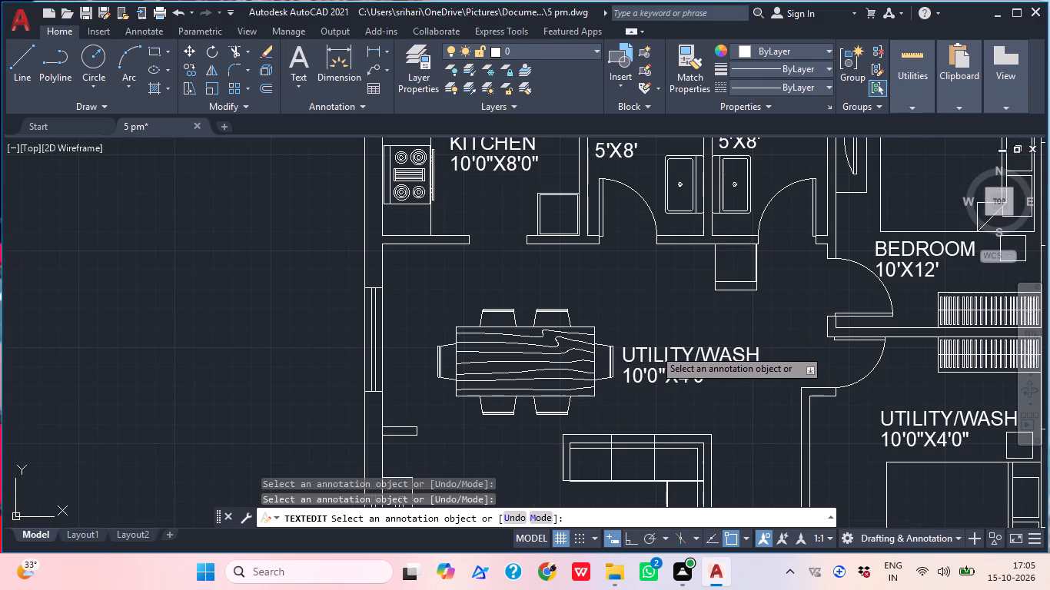
pyautogui.write('DI')
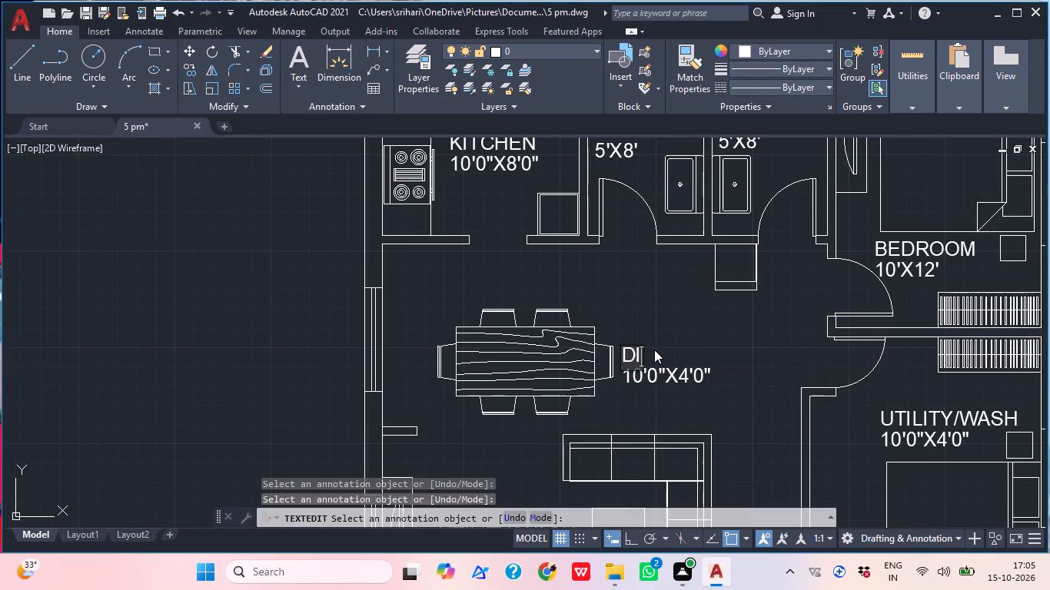
pyautogui.write('NING')
pyautogui.click(729, 393)
# Set the size line of the DINING label to 15'6"X8'0".
pyautogui.click(677, 366)
pyautogui.click(673, 380)
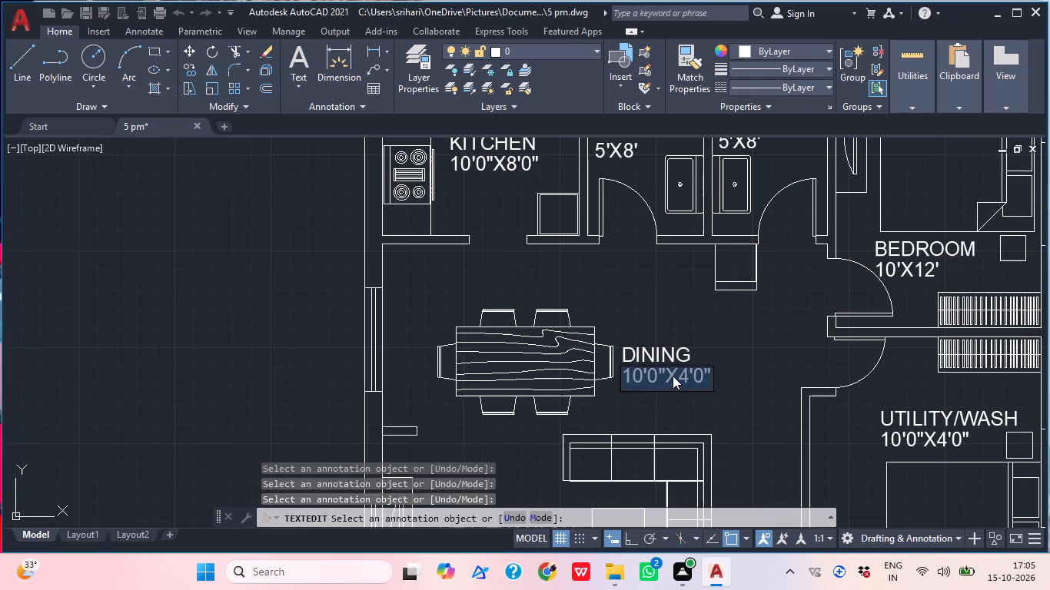
pyautogui.write("15'")
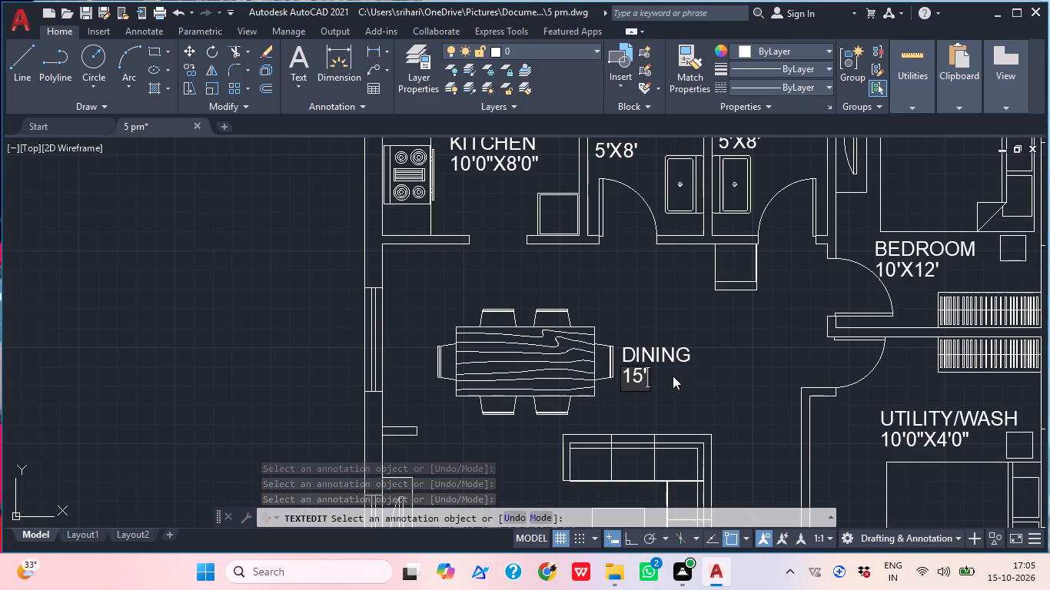
pyautogui.write("6'")
pyautogui.press('x')
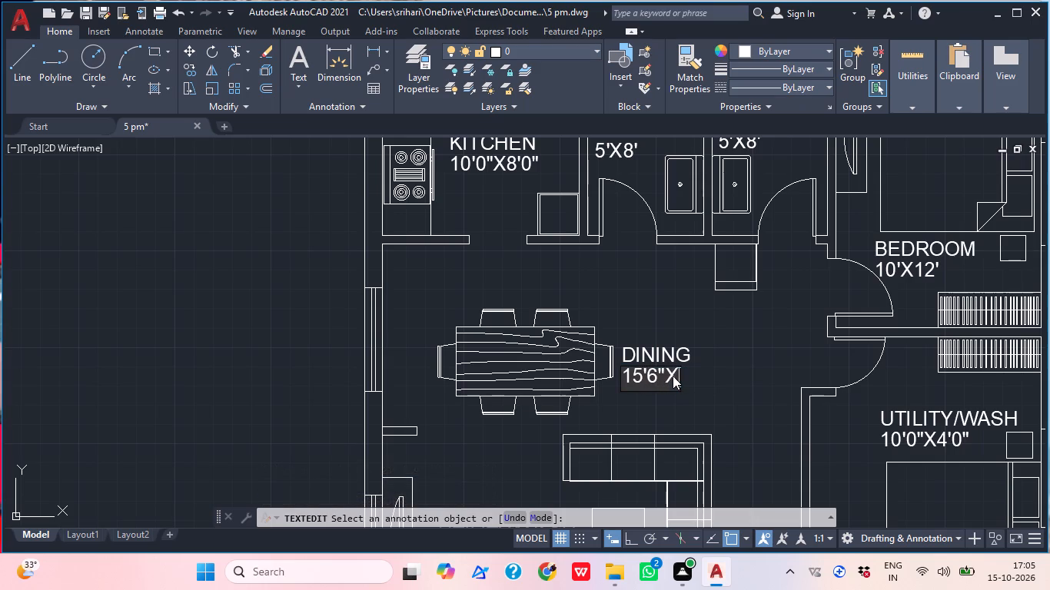
pyautogui.write('8\'0"')
pyautogui.press('Return')
# Change the name line of the label in the bedroom beside the living area to BEDROOM.
pyautogui.moveTo(755, 340); pyautogui.dragTo(649, 261, button='middle')
pyautogui.scroll(-2, 666, 284)
pyautogui.scroll(2, 697, 301)
pyautogui.click(724, 273)
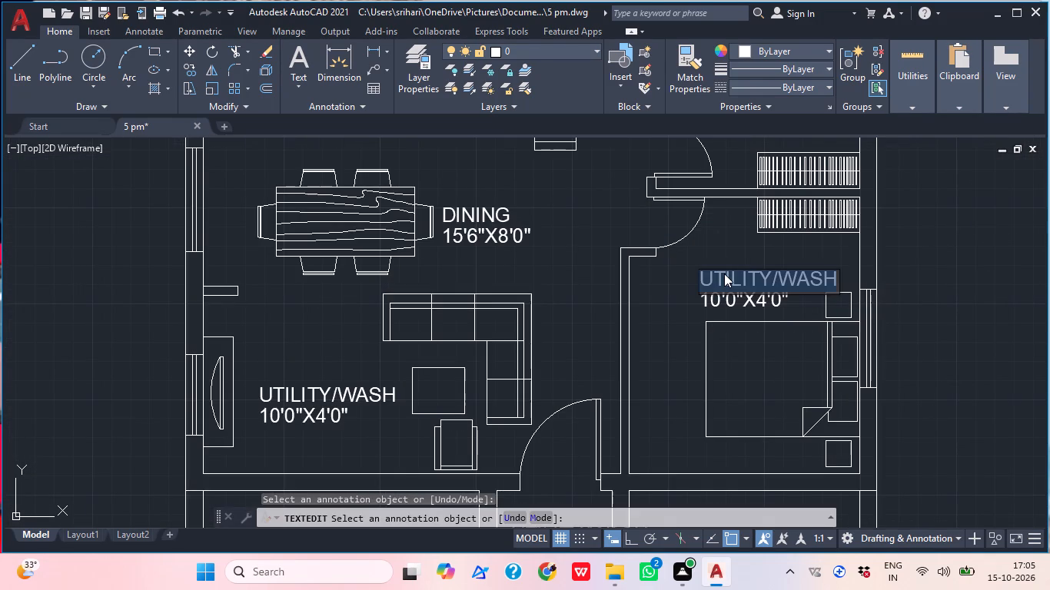
pyautogui.press('c')
pyautogui.press('BackSpace')
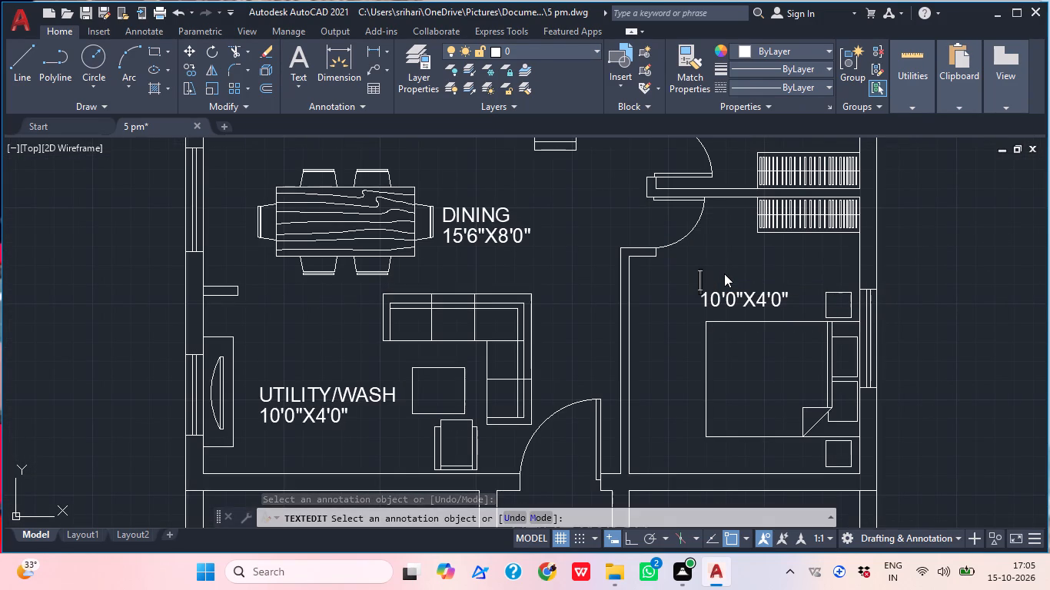
pyautogui.write('BE')
pyautogui.write('DROOM')
pyautogui.moveTo(729, 358); pyautogui.dragTo(753, 349)
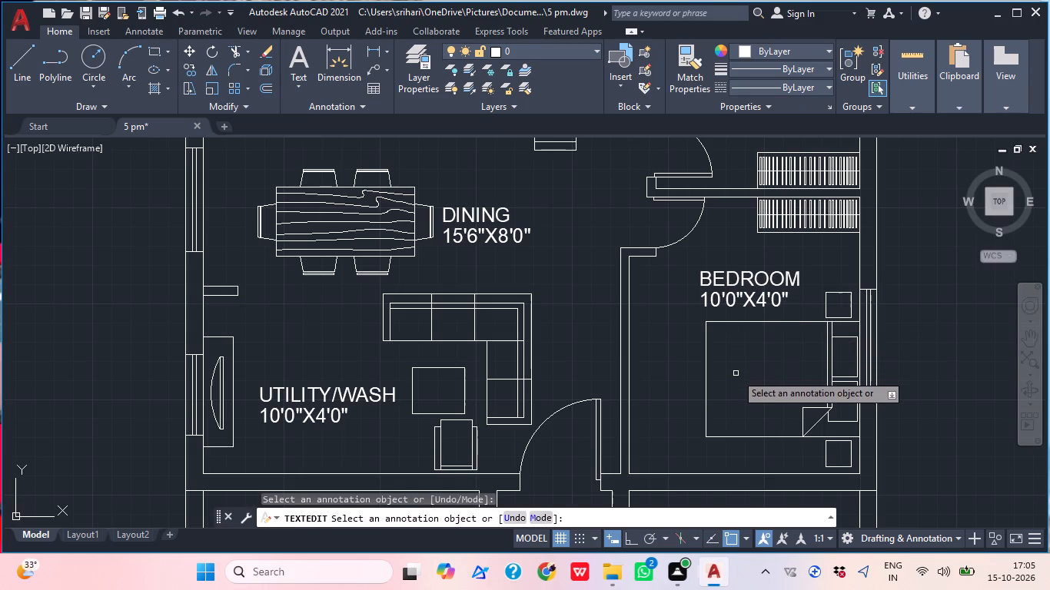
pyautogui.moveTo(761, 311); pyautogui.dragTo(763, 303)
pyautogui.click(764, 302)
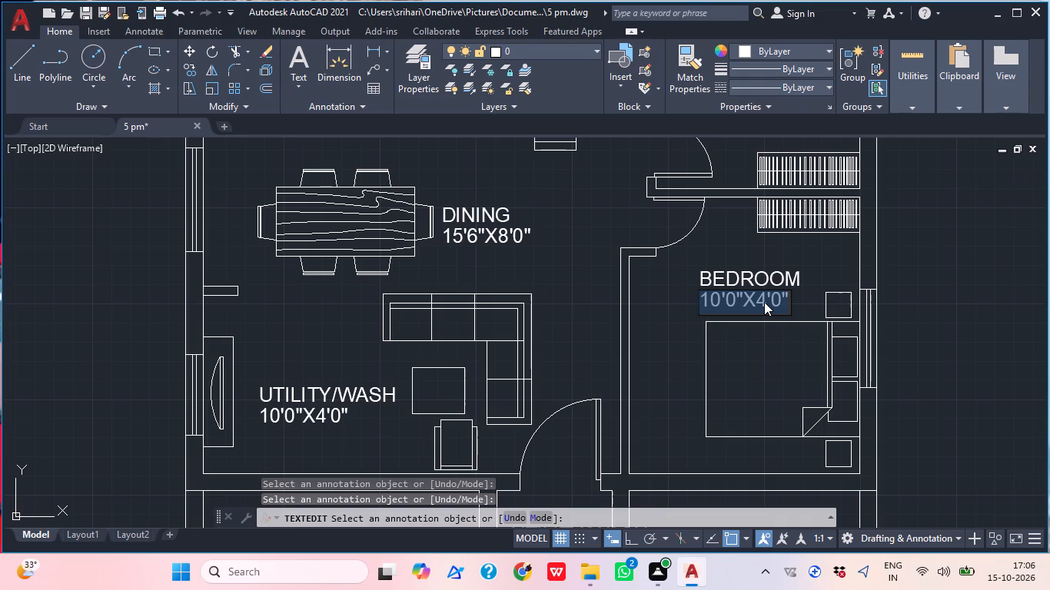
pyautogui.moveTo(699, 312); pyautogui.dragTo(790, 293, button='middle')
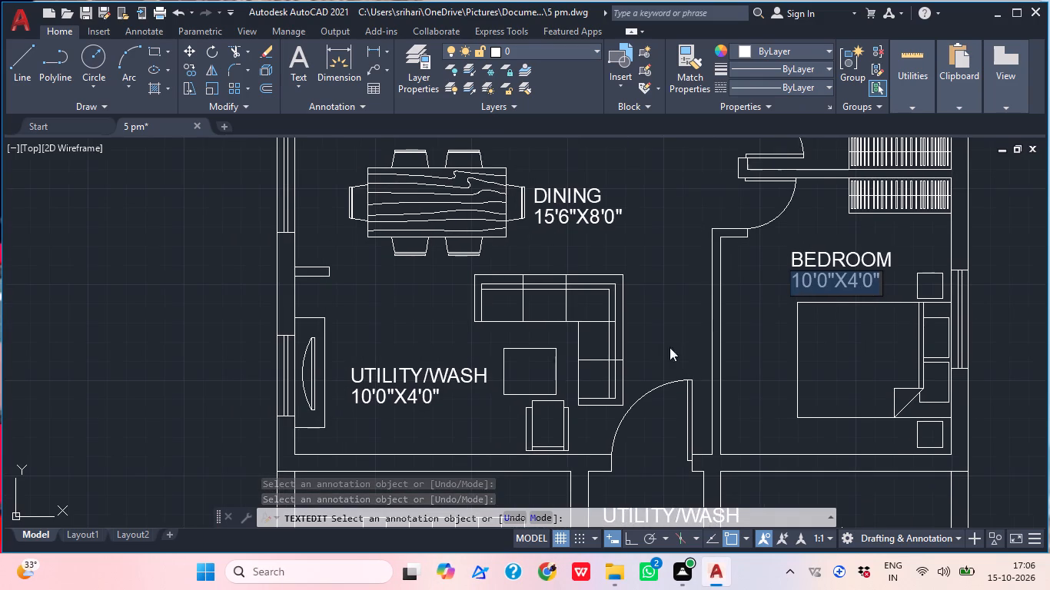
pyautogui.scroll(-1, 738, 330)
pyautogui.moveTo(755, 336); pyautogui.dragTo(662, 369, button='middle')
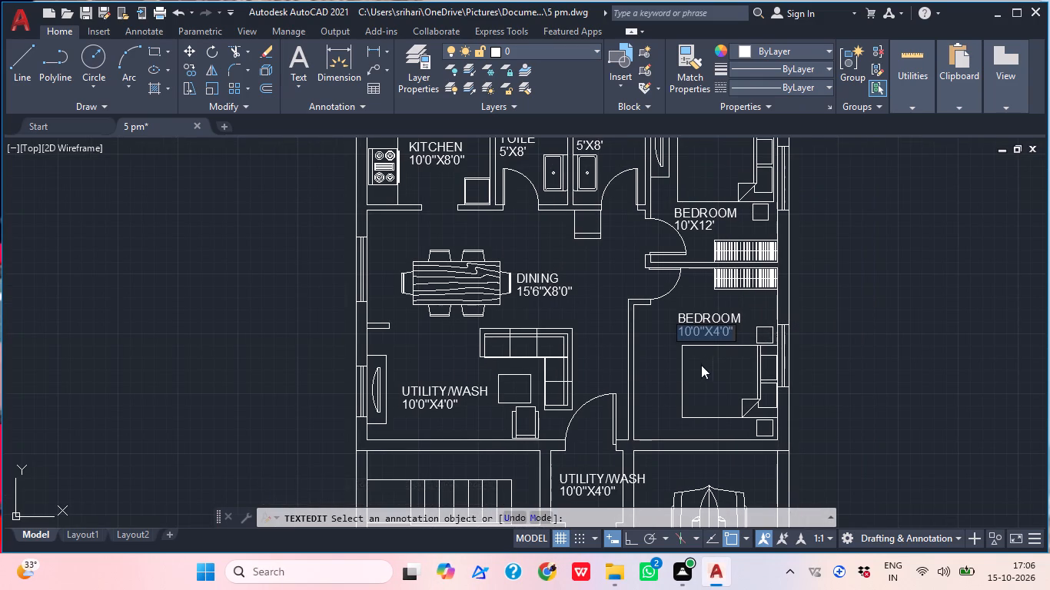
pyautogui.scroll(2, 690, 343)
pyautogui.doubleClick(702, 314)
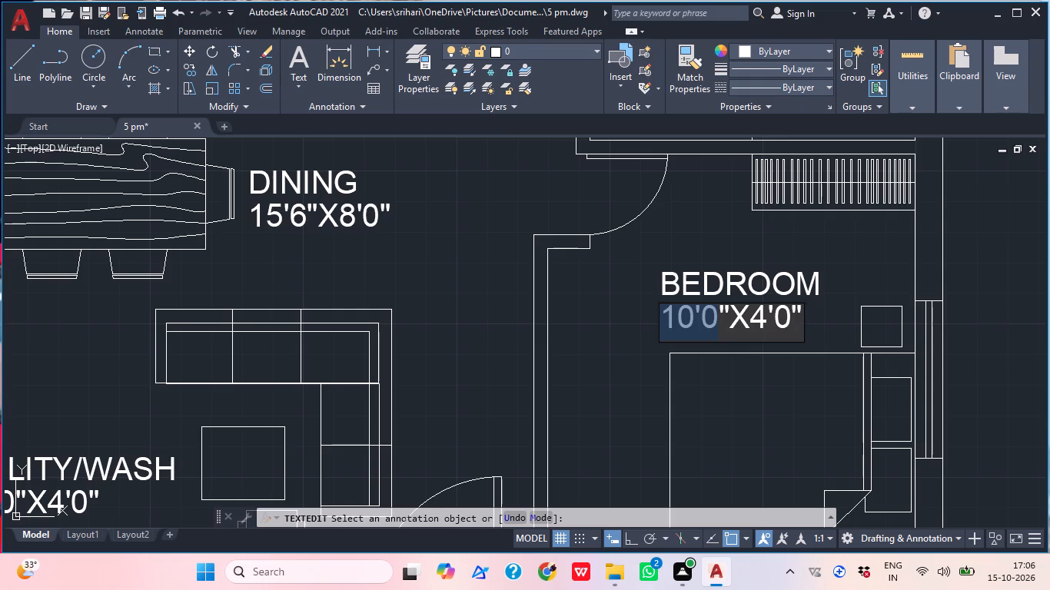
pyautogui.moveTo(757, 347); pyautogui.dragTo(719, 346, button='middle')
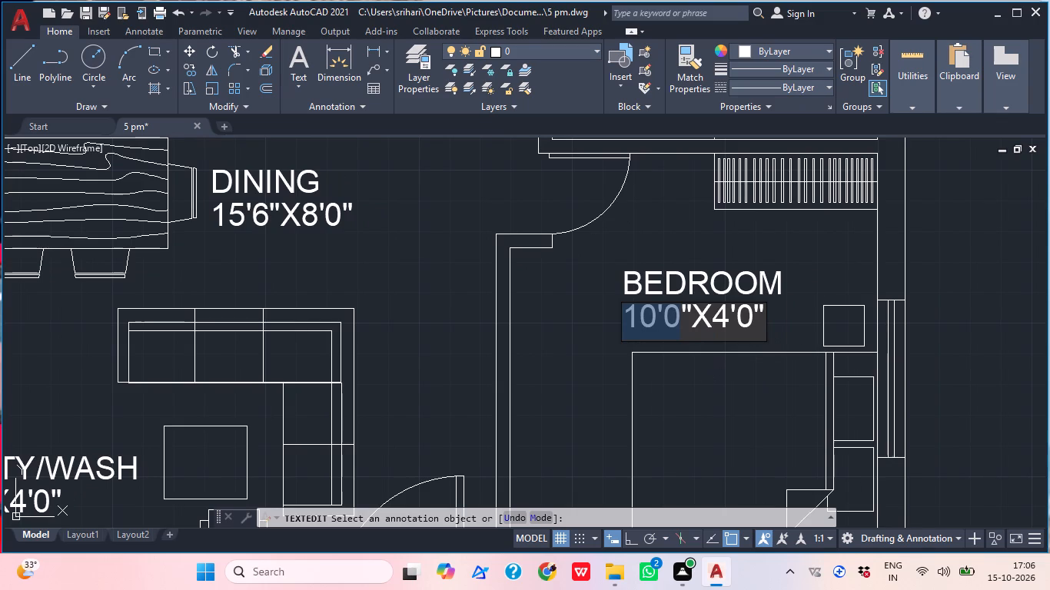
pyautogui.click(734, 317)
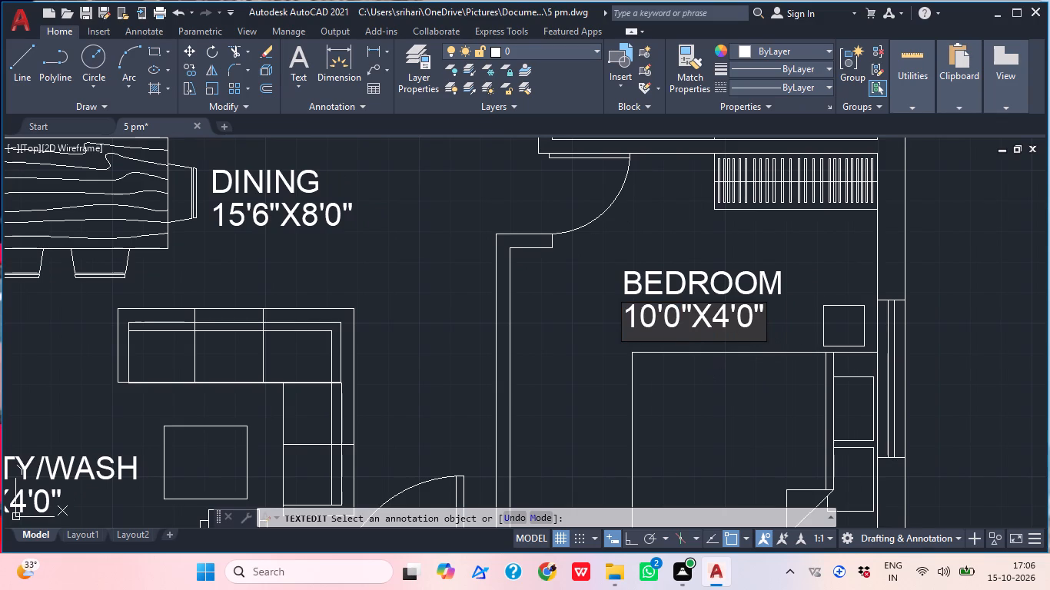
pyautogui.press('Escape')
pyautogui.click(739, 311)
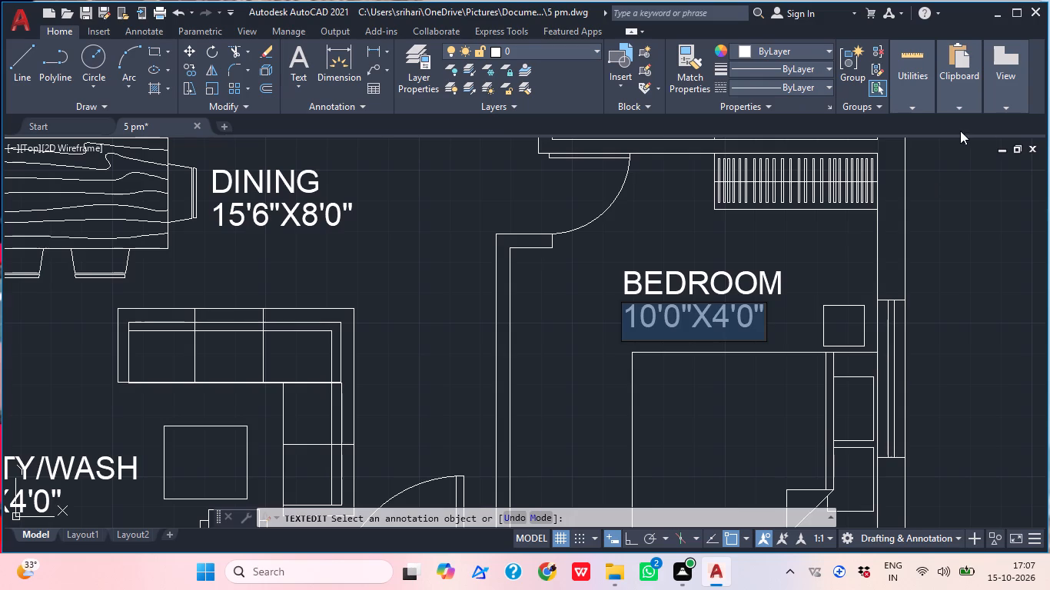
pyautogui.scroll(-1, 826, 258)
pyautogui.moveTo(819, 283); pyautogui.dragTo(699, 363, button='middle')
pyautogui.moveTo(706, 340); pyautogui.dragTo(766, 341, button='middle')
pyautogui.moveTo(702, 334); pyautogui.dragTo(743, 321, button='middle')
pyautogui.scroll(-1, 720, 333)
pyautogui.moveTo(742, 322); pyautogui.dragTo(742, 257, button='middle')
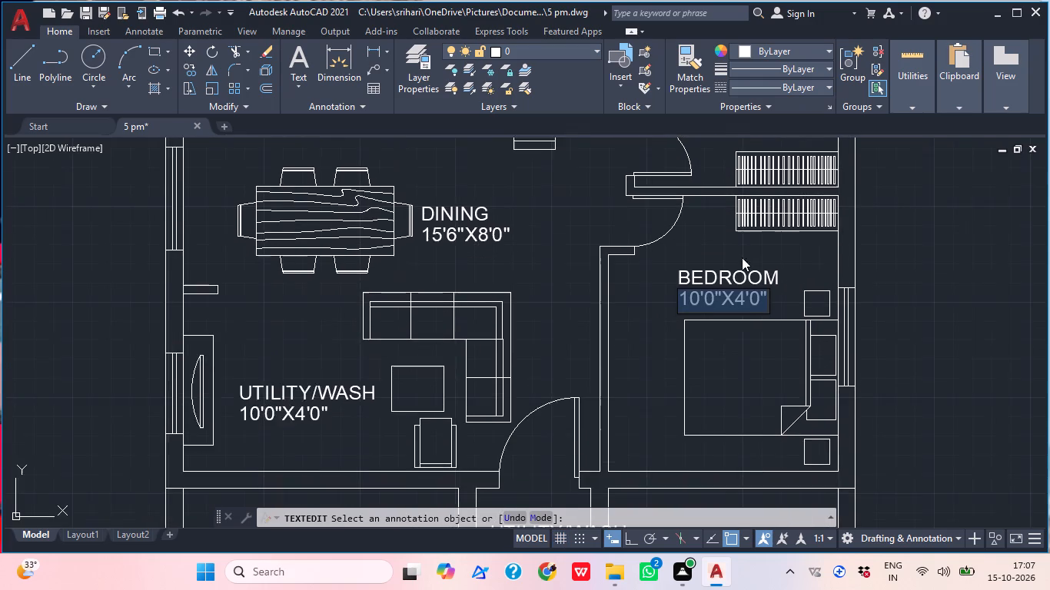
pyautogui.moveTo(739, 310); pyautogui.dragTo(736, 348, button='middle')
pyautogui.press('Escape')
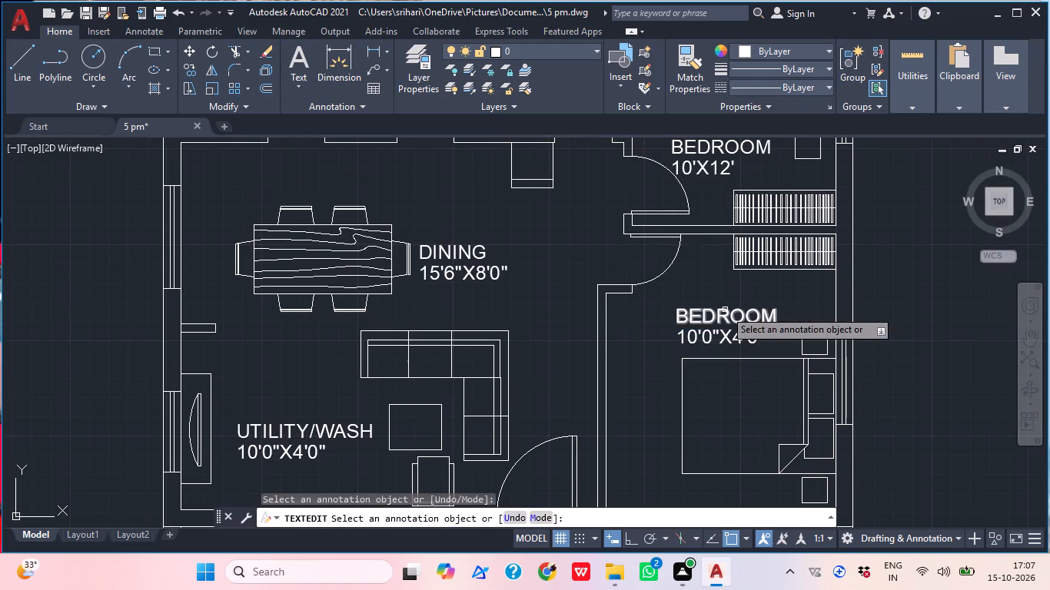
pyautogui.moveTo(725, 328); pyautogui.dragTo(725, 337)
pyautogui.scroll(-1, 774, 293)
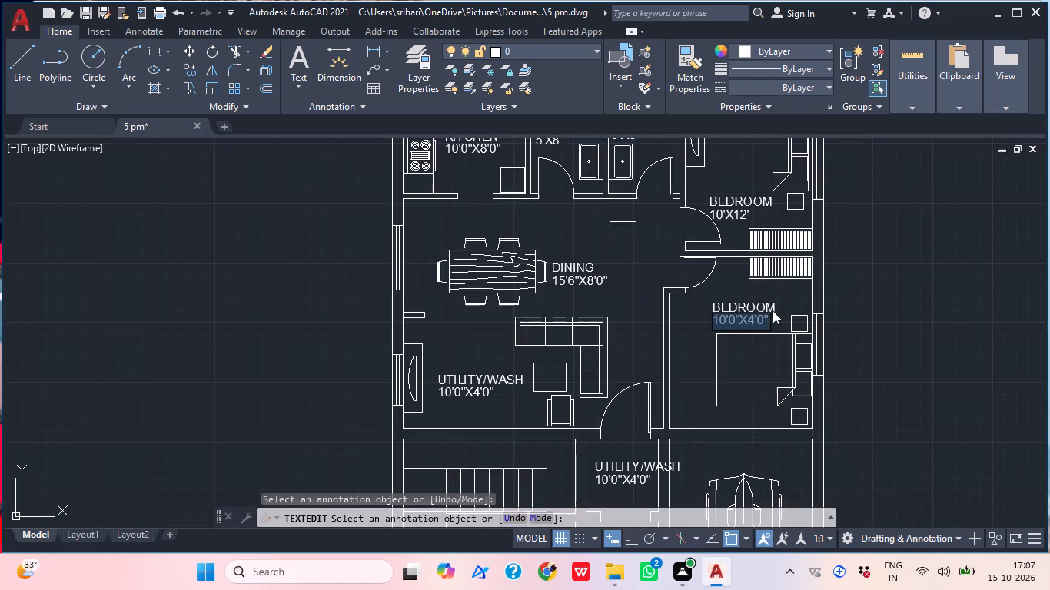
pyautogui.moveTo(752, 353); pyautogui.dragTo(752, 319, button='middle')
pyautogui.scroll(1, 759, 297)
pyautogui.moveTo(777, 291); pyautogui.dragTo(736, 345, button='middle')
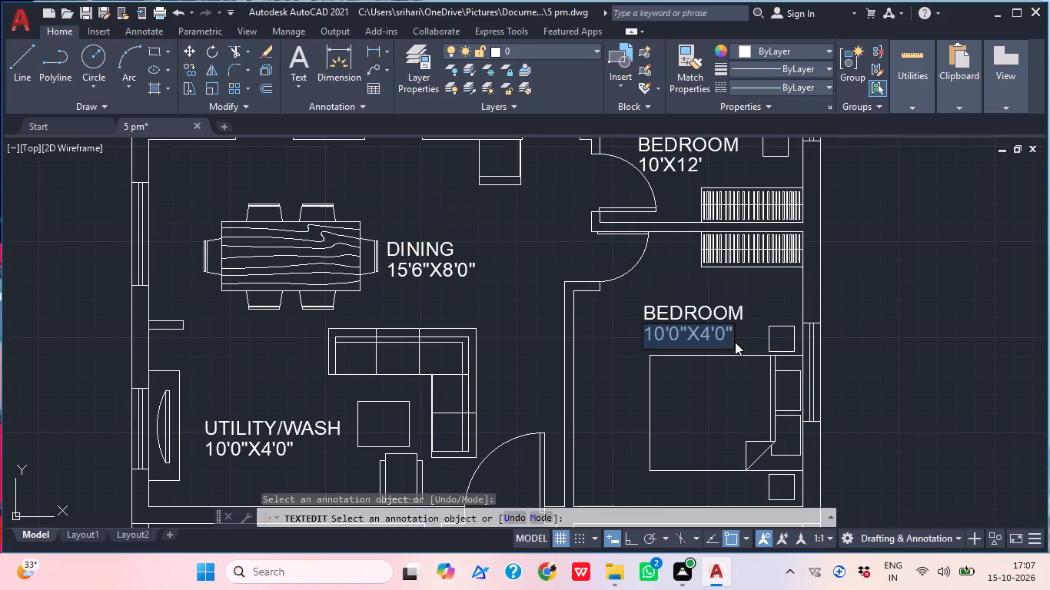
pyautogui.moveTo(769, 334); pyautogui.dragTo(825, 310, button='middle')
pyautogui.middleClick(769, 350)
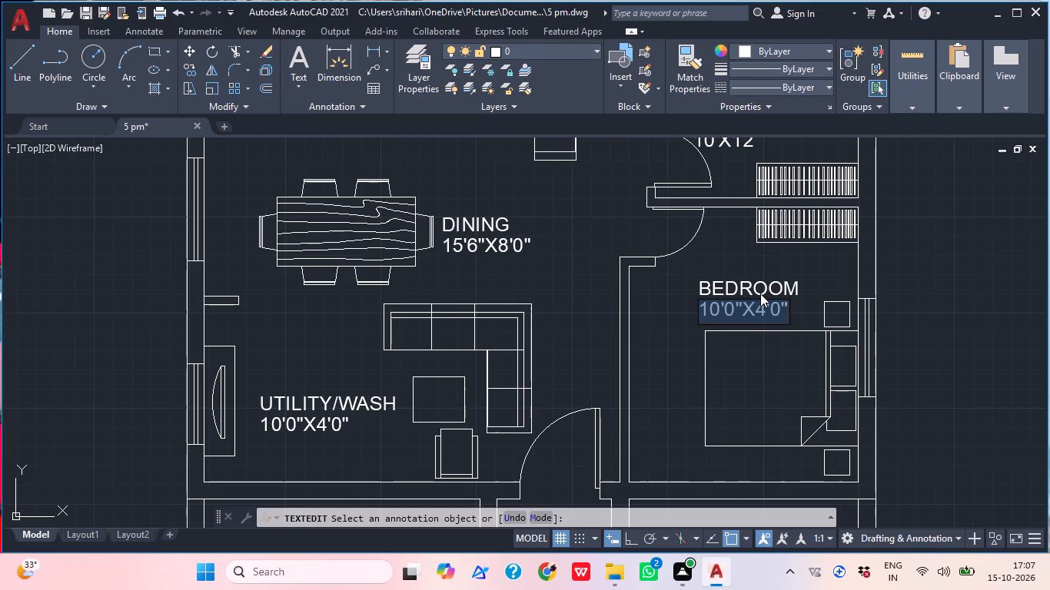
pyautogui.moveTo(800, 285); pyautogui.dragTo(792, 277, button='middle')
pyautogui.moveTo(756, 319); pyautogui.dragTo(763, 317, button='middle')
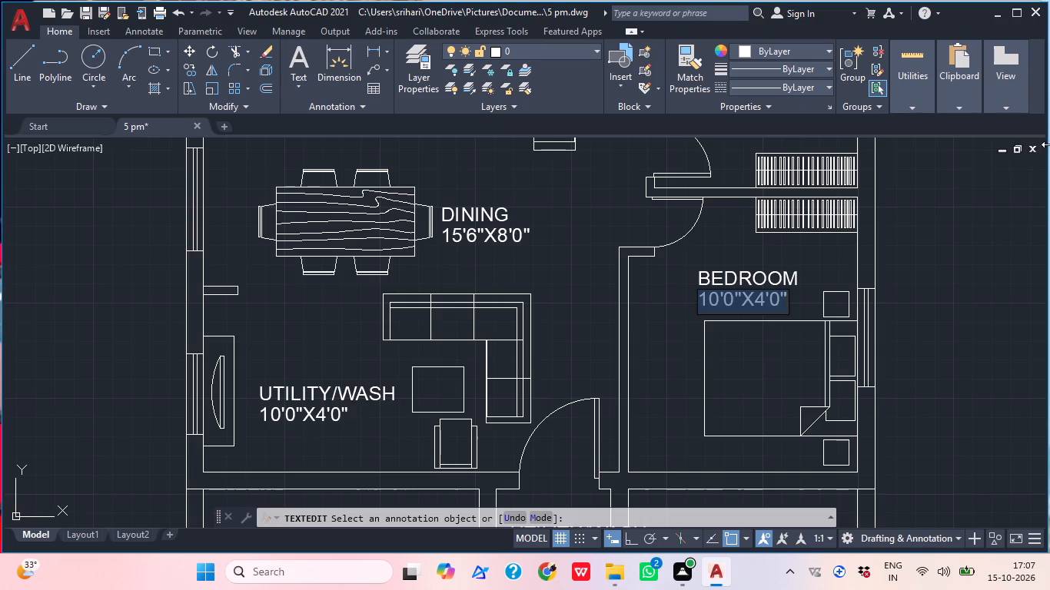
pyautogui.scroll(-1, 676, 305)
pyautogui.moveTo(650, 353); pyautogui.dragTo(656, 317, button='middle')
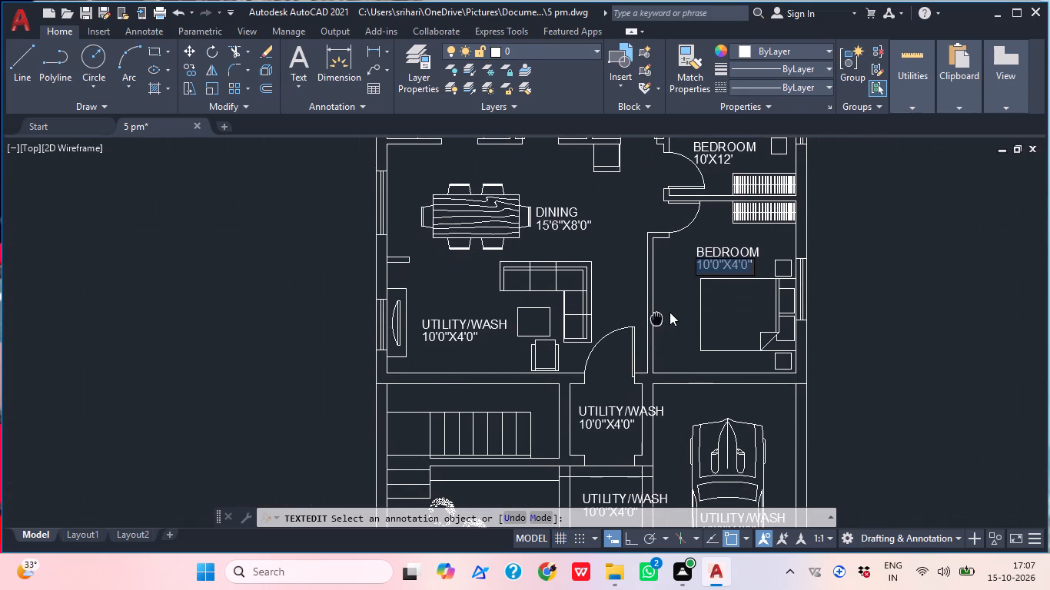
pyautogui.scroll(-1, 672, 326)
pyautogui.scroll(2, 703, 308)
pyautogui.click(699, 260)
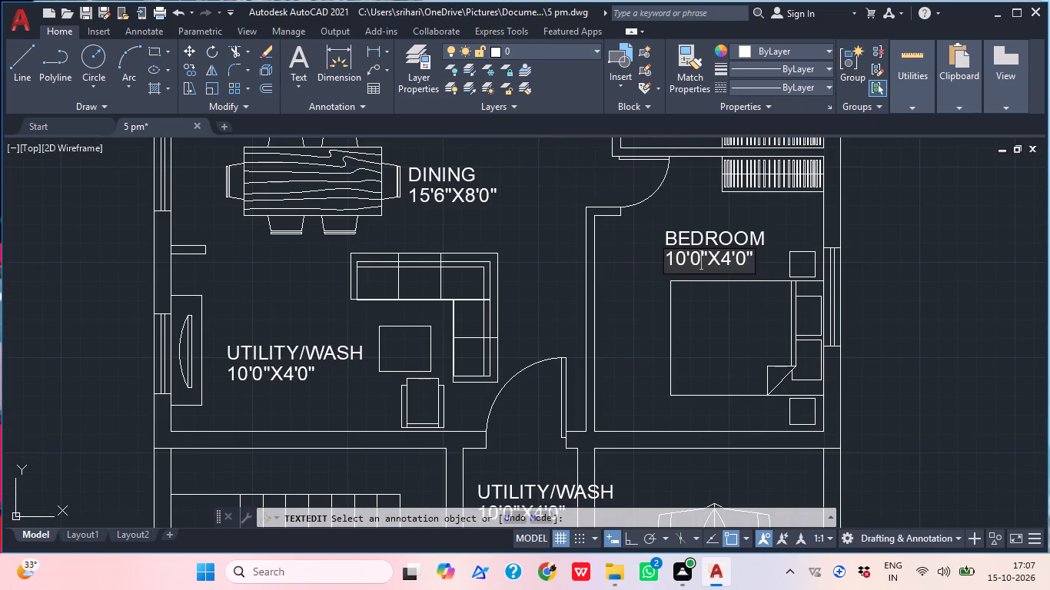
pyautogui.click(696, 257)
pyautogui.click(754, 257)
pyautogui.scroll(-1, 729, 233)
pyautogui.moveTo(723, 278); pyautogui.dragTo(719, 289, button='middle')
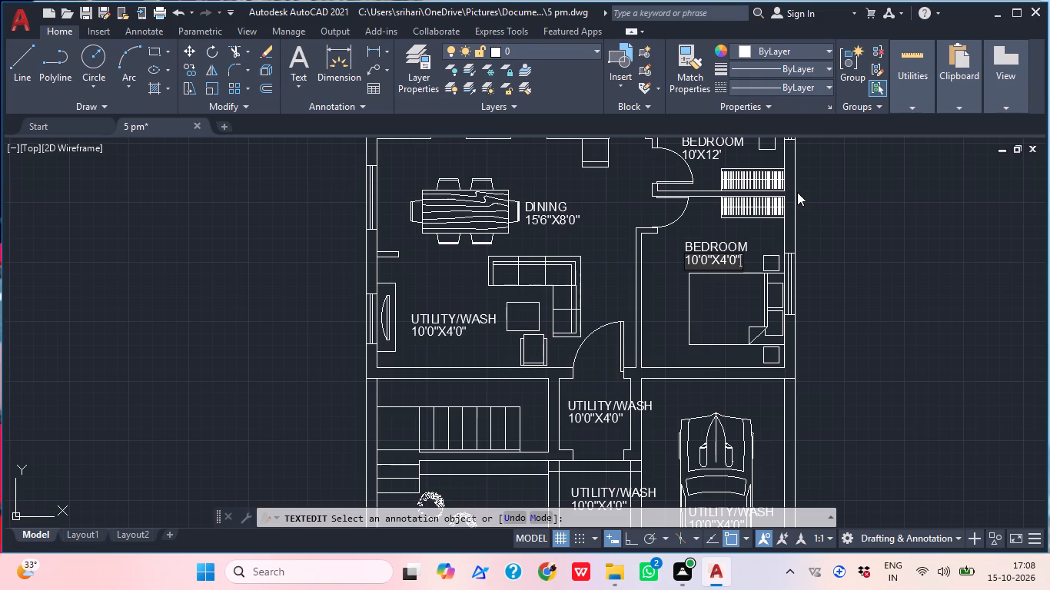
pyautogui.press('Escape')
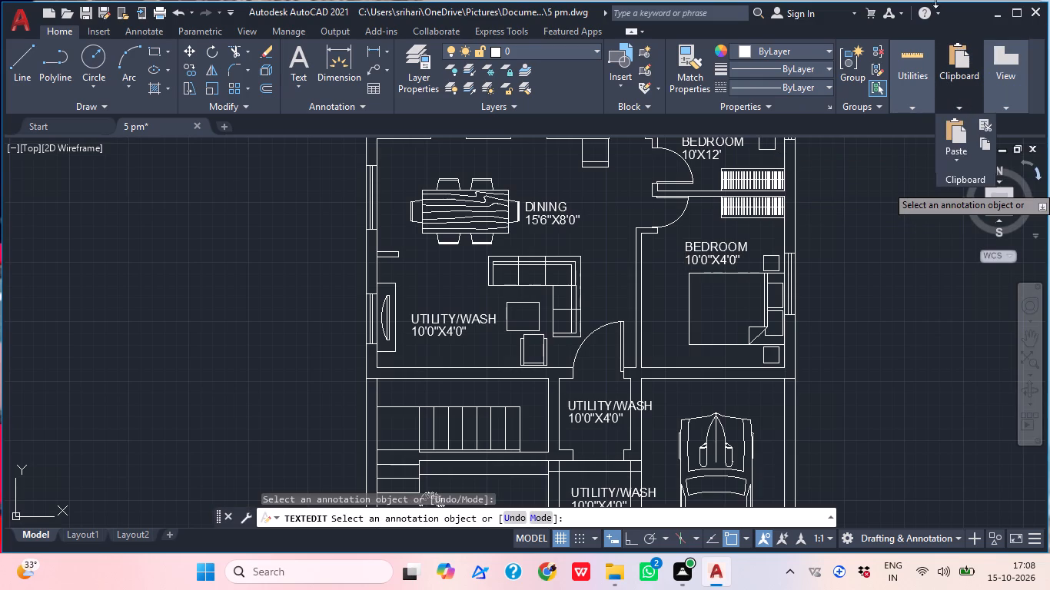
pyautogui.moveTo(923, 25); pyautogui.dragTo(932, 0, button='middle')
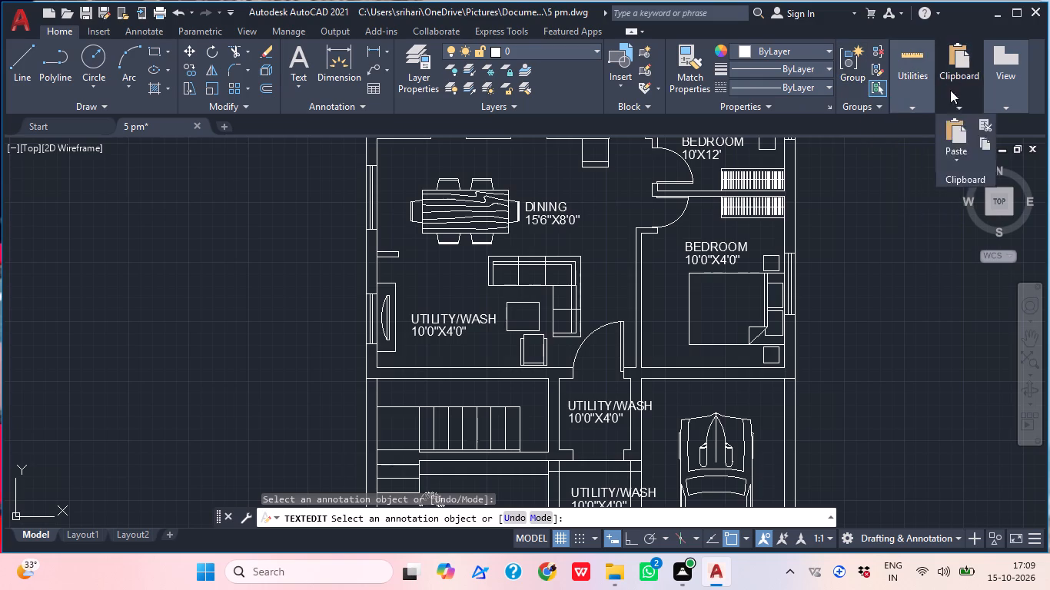
# Set the size line of the label in the bedroom beside the living area to 10'X12'.
pyautogui.click(733, 261)
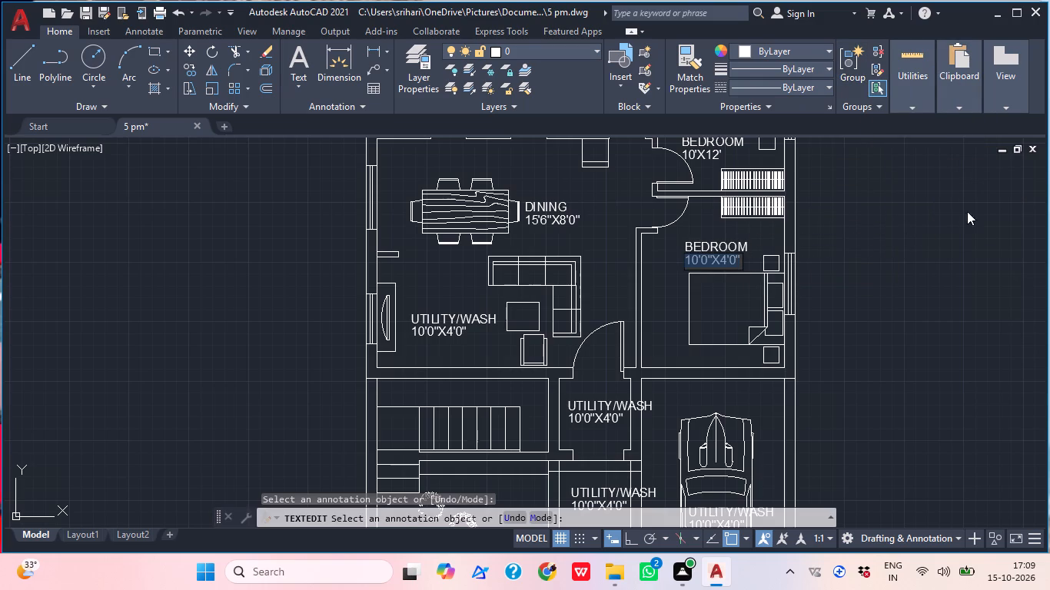
pyautogui.write("10'X")
pyautogui.write('12;')
pyautogui.press('BackSpace')
pyautogui.press("'")
pyautogui.press('Return')
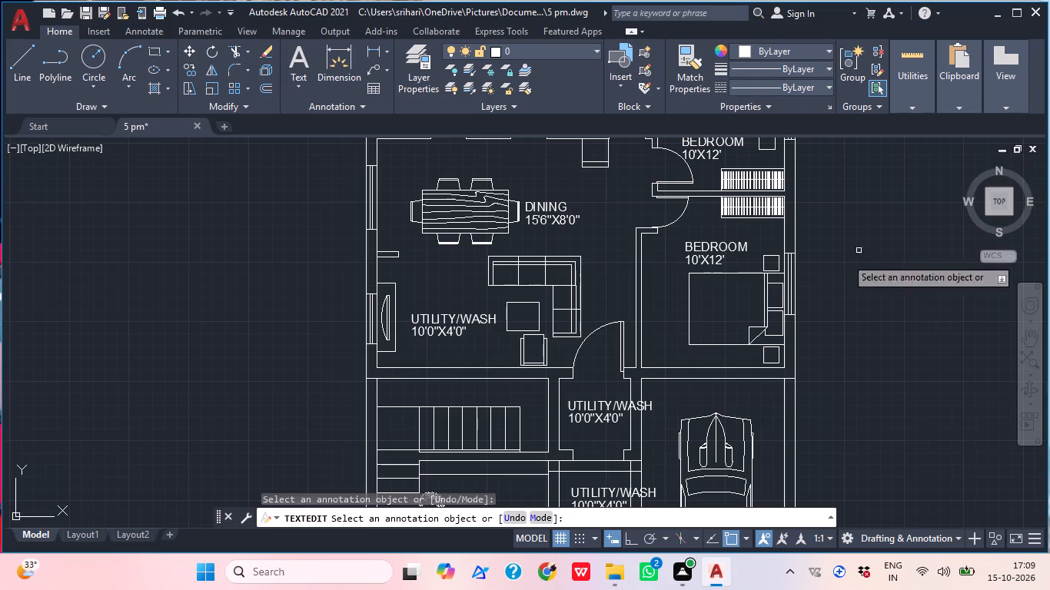
# Change the name line of the label over the car to CAR PARKING.
pyautogui.moveTo(650, 409); pyautogui.dragTo(737, 326, button='middle')
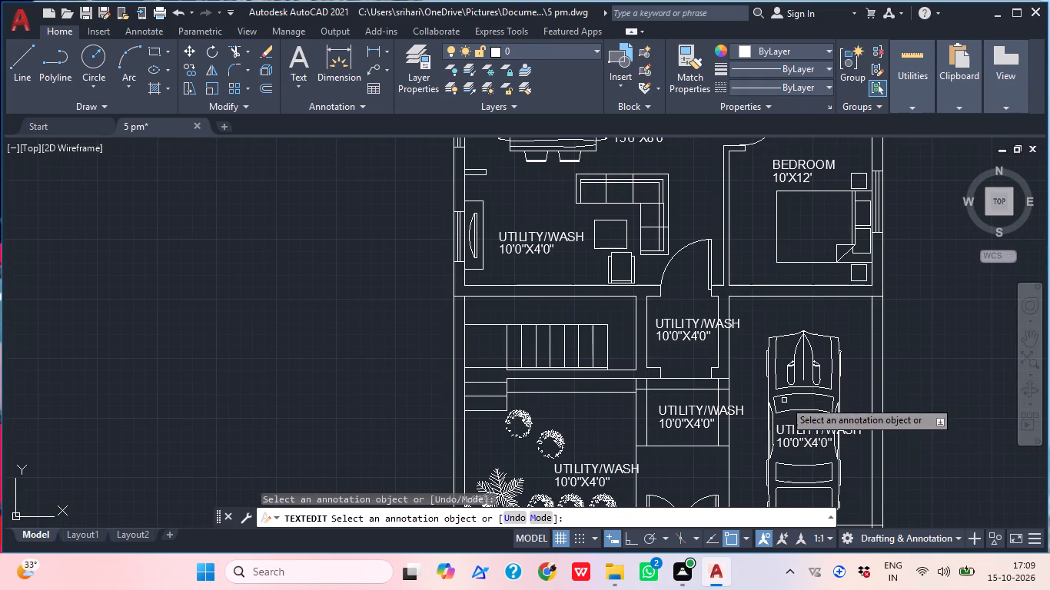
pyautogui.scroll(1, 789, 419)
pyautogui.moveTo(773, 443); pyautogui.dragTo(774, 436)
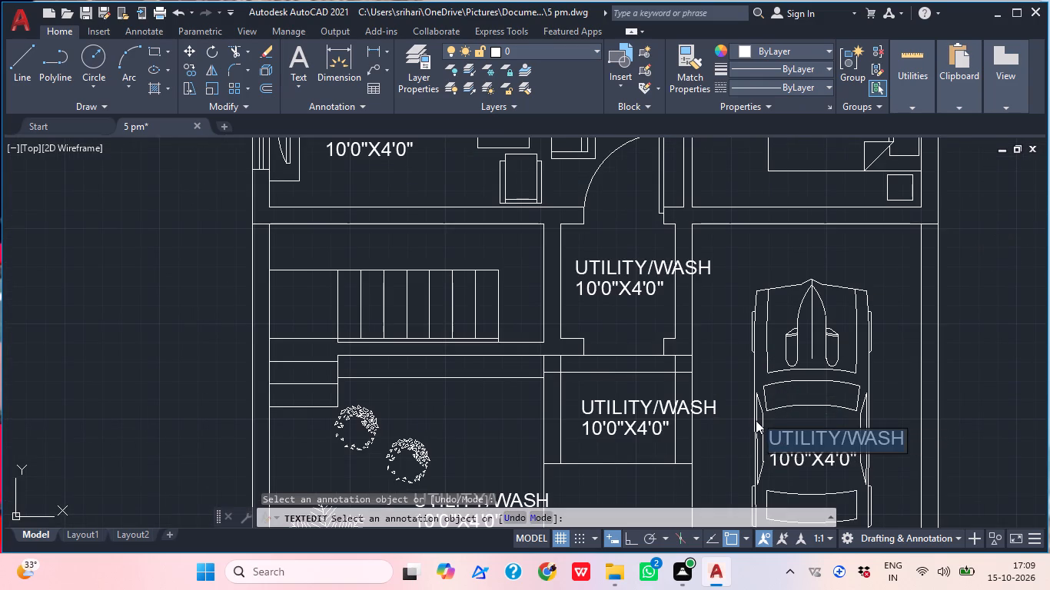
pyautogui.write('CAR P')
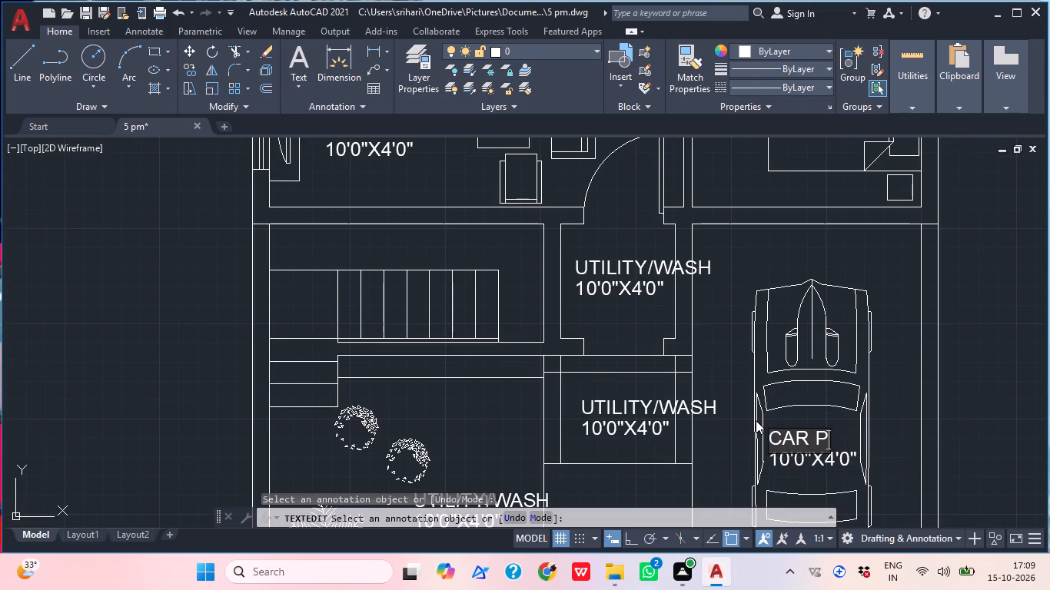
pyautogui.press('a')
pyautogui.press('r')
pyautogui.press('k')
pyautogui.press('i')
pyautogui.write('NG')
pyautogui.moveTo(863, 457); pyautogui.dragTo(856, 475)
# Set the size line of the CAR PARKING label to 10'6"X16'0".
pyautogui.click(813, 466)
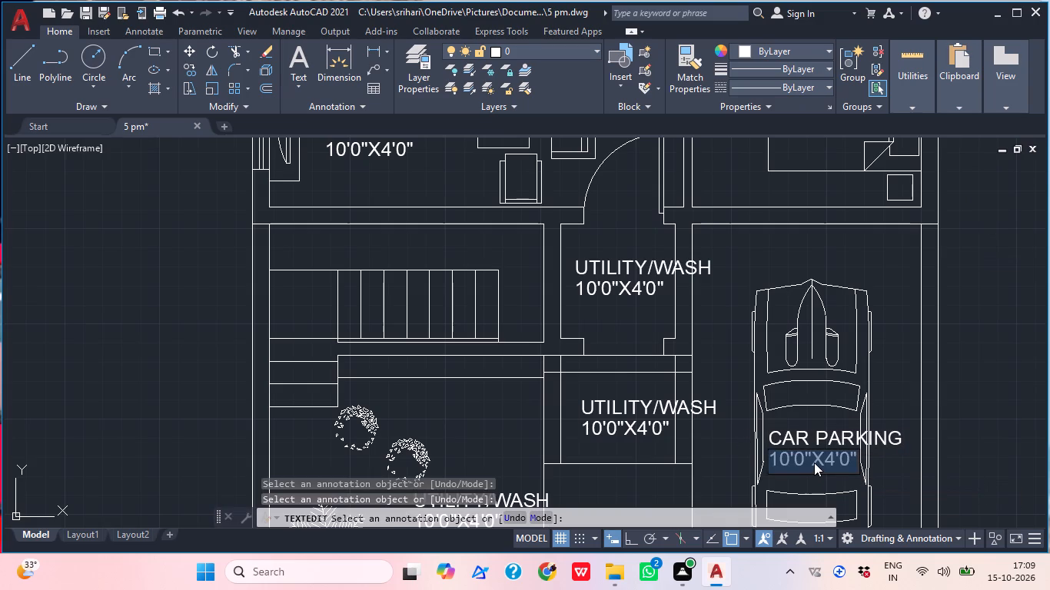
pyautogui.write('10\'6"X')
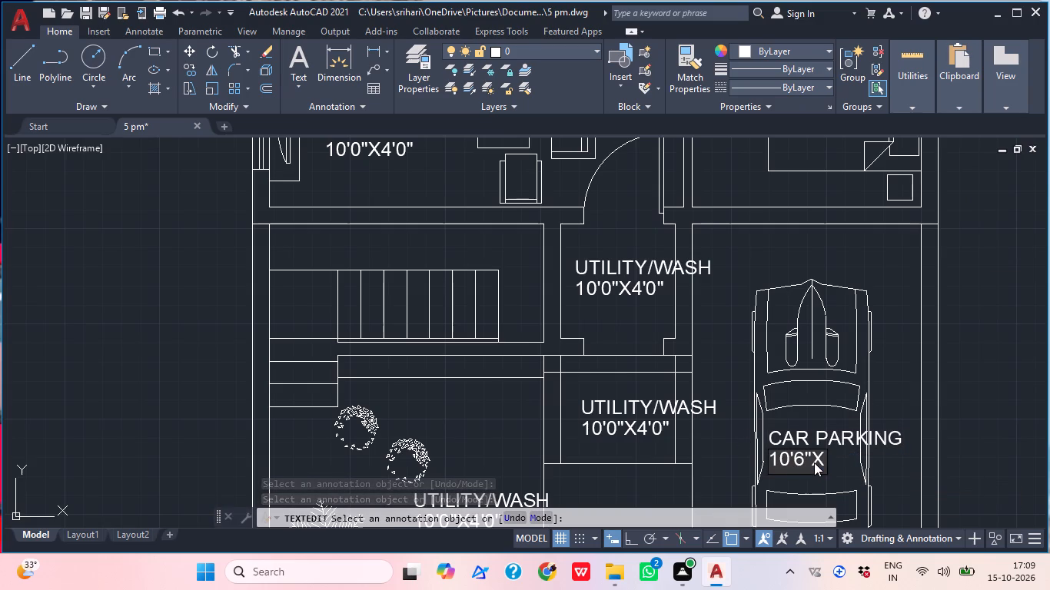
pyautogui.write("16'")
pyautogui.write('0"')
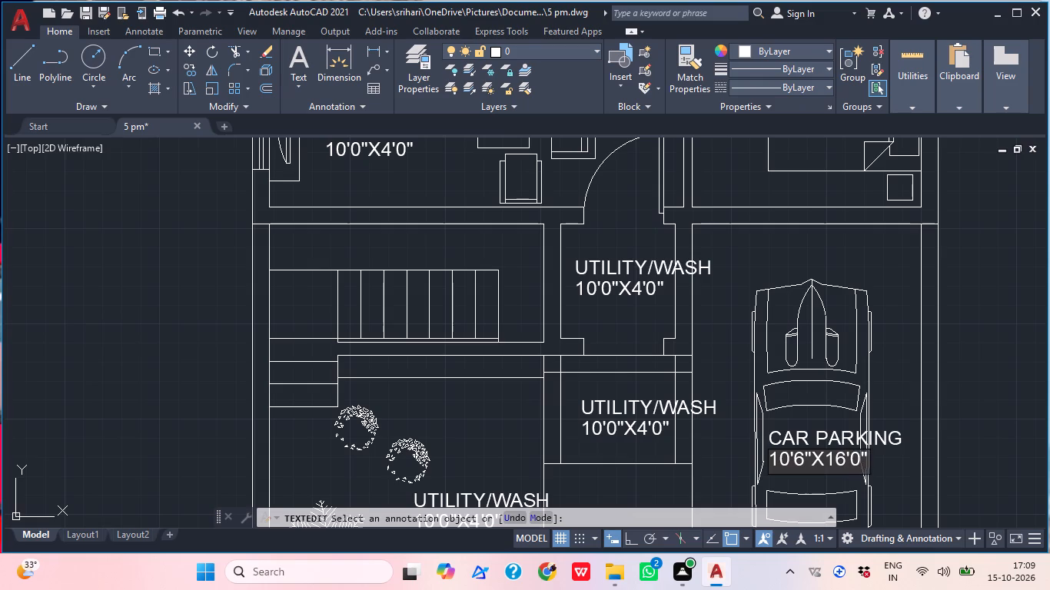
pyautogui.press('Return')
# Change the name line of the label in the small entrance room between the staircase and car parking to FOYER.
pyautogui.moveTo(888, 333); pyautogui.dragTo(913, 297, button='middle')
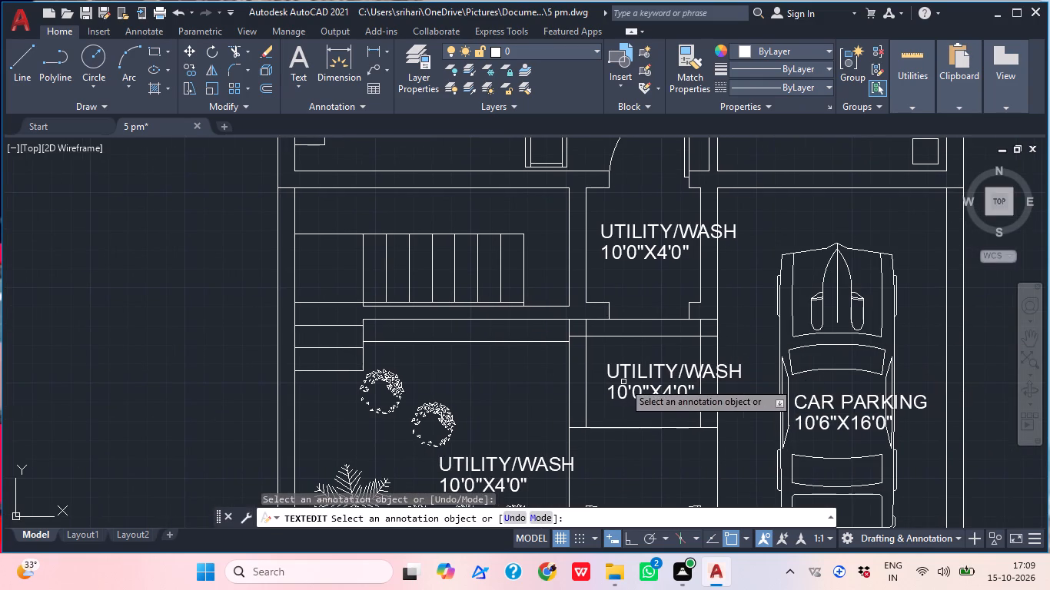
pyautogui.click(633, 230)
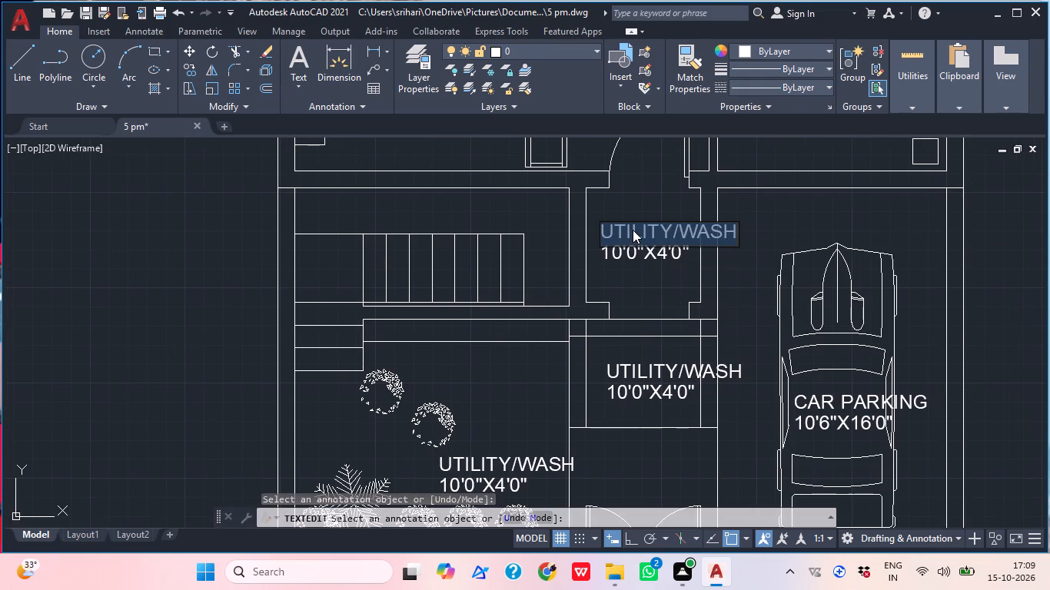
pyautogui.press('f')
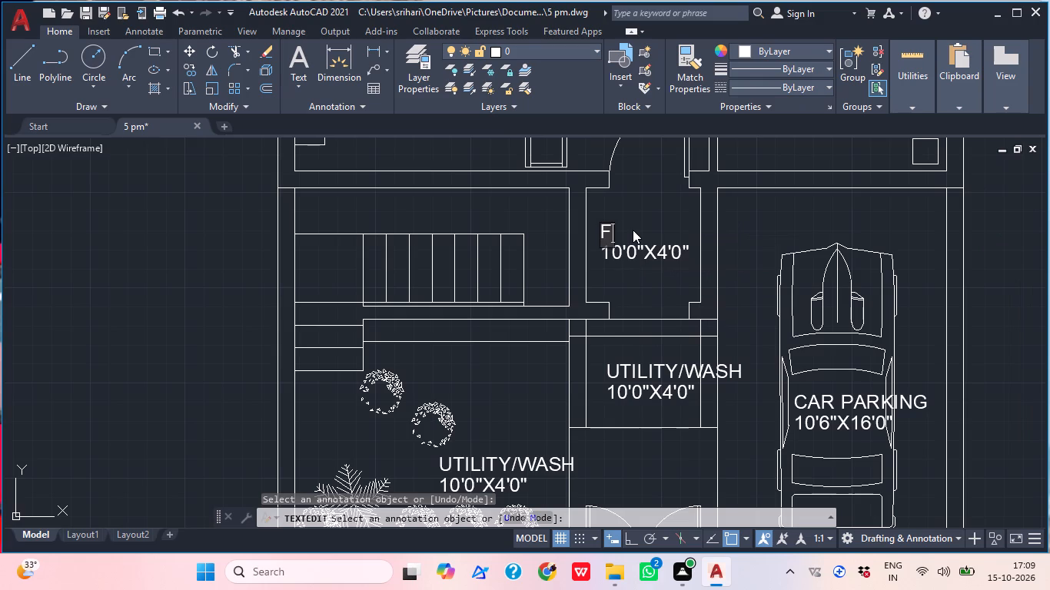
pyautogui.write('OYER')
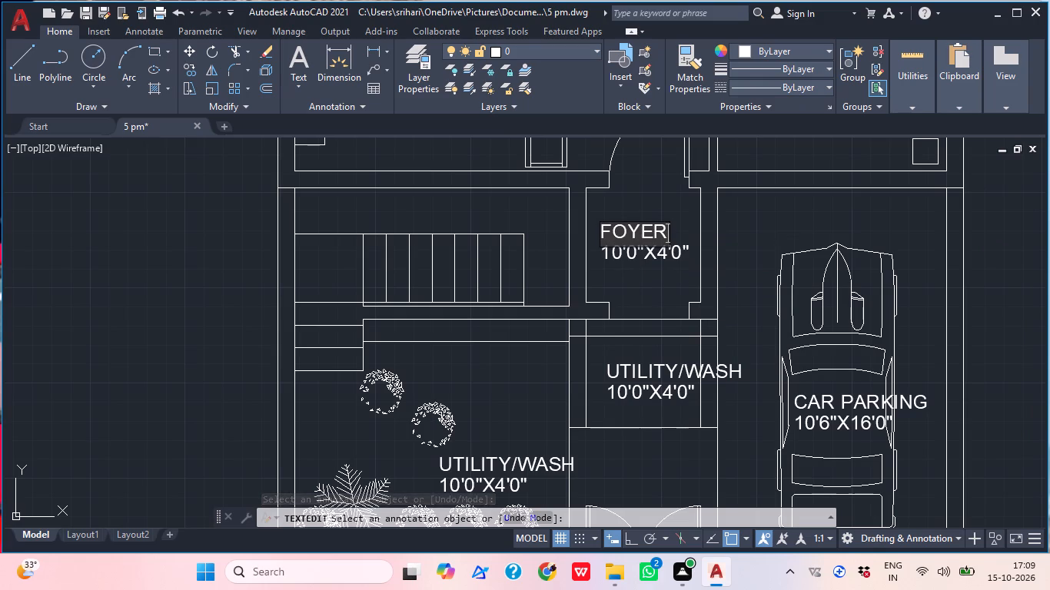
pyautogui.moveTo(656, 249); pyautogui.dragTo(656, 263)
# Set the size line of the FOYER label to 5'0"X5'0".
pyautogui.click(632, 258)
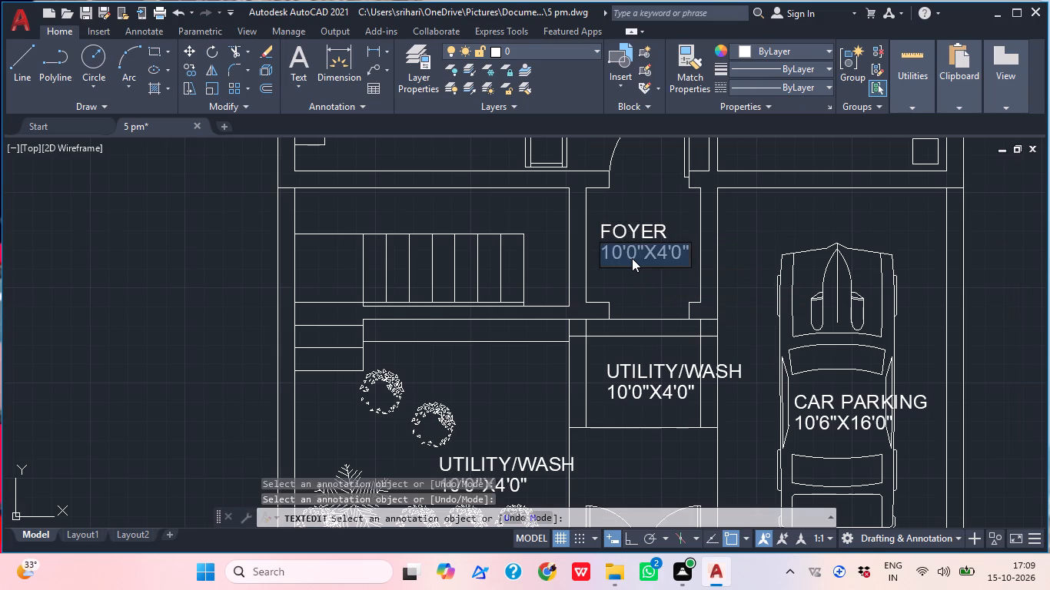
pyautogui.write("5'")
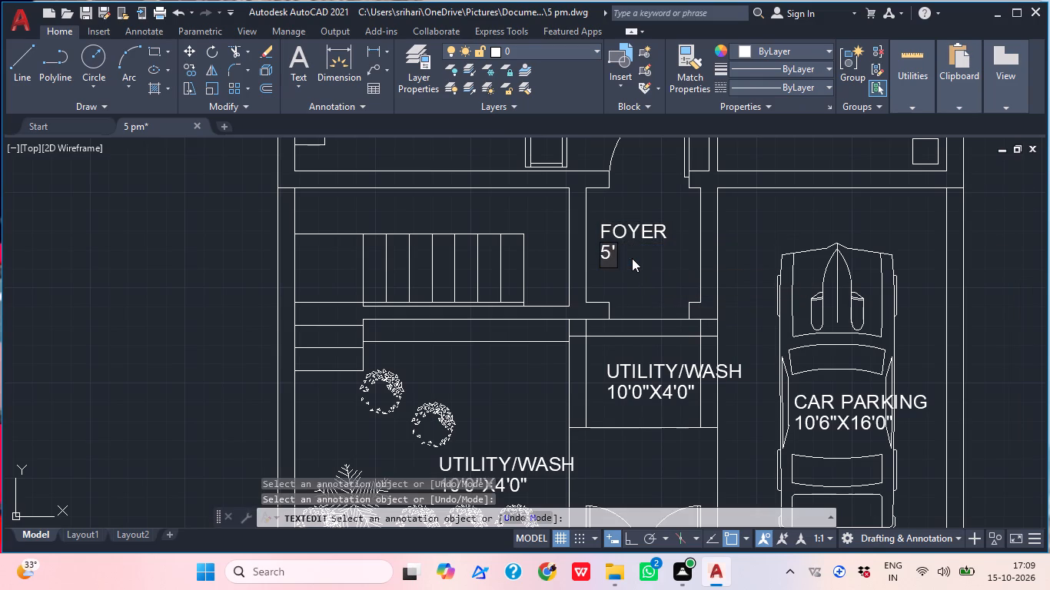
pyautogui.write('0"')
pyautogui.press('x')
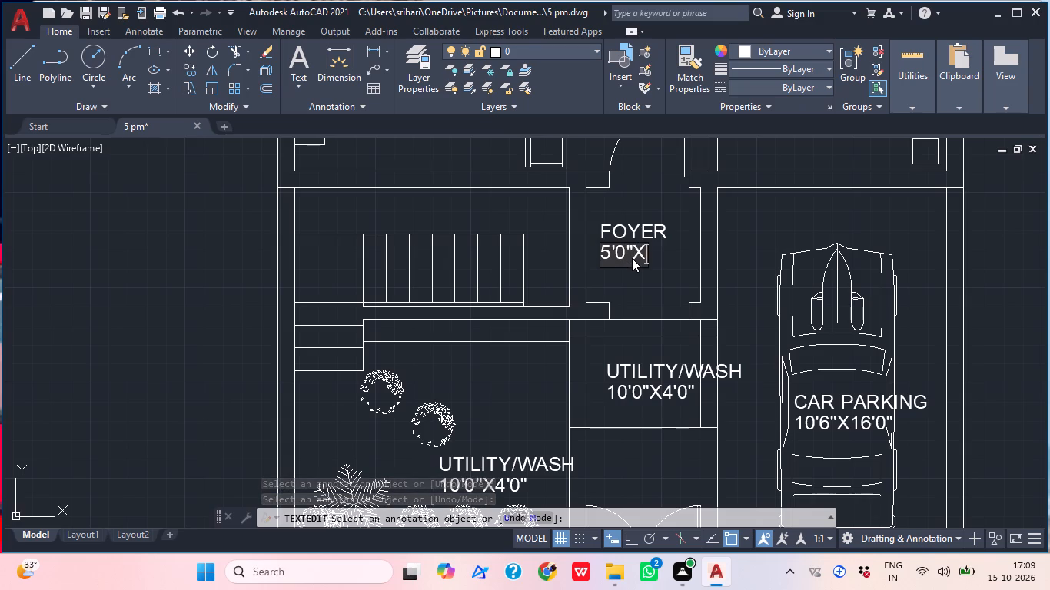
pyautogui.write('5[')
pyautogui.press('BackSpace')
pyautogui.press("'")
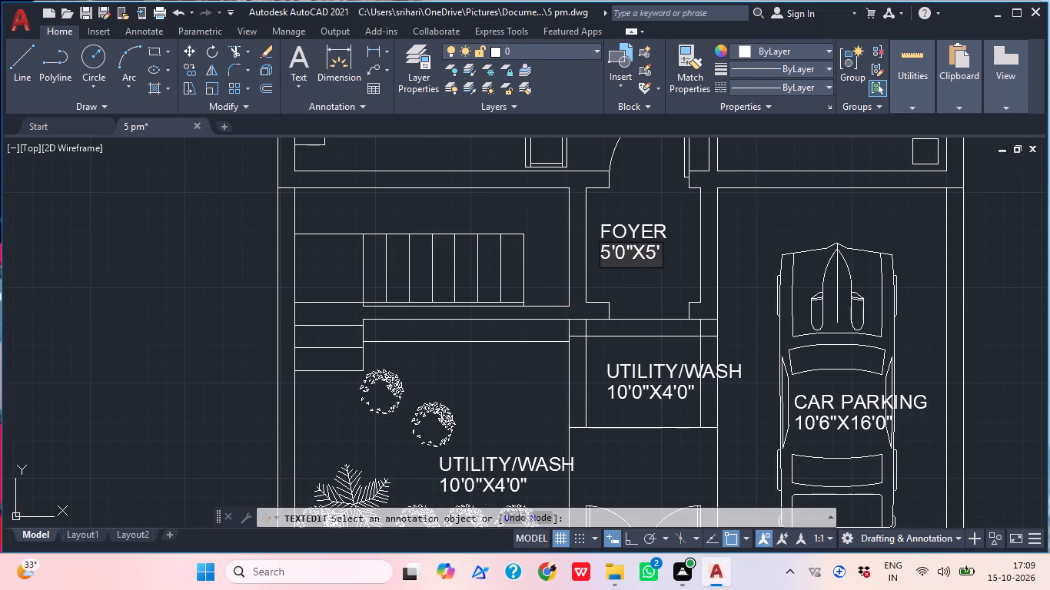
pyautogui.write('0"')
pyautogui.press('Return')
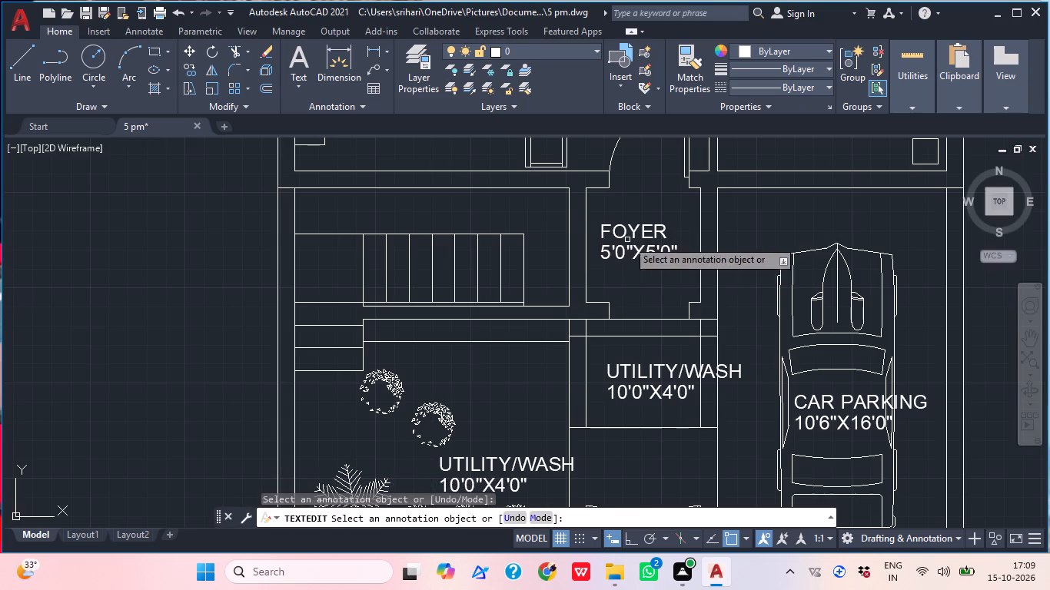
# Change the name line of the label in the space directly in front of the foyer to SITOUT.
pyautogui.moveTo(643, 324); pyautogui.dragTo(655, 240, button='middle')
pyautogui.click(650, 279)
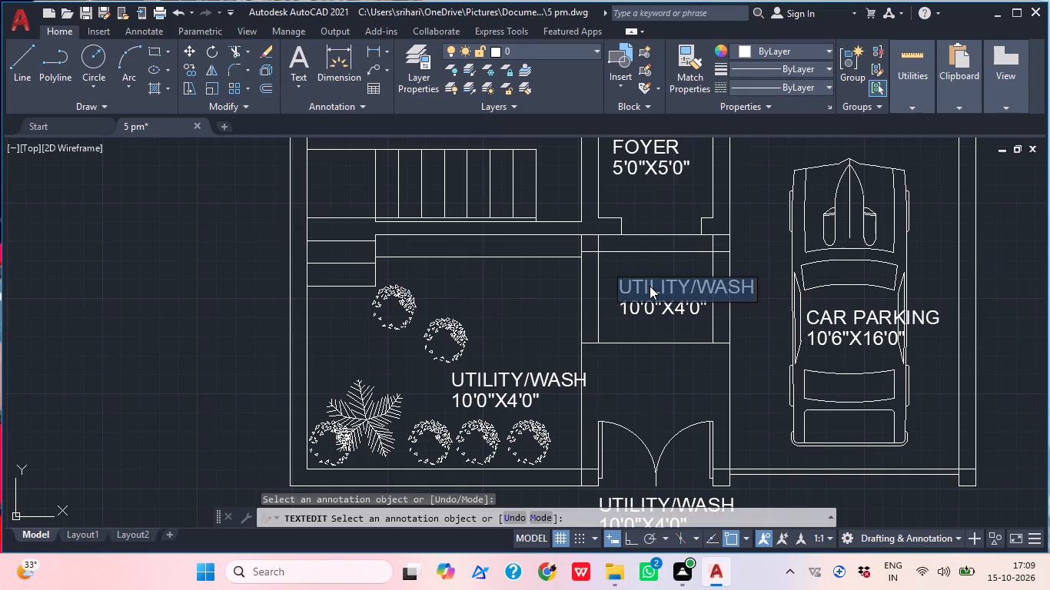
pyautogui.write('SITOUT')
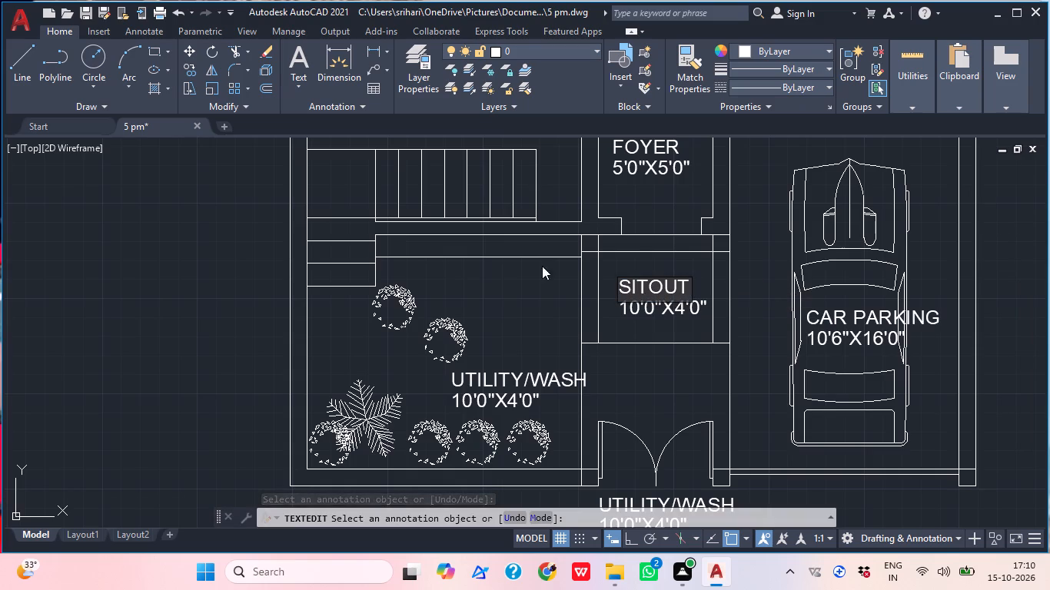
pyautogui.click(733, 267)
# Set the size line of the SITOUT label to 5'0"X4'0".
pyautogui.click(680, 308)
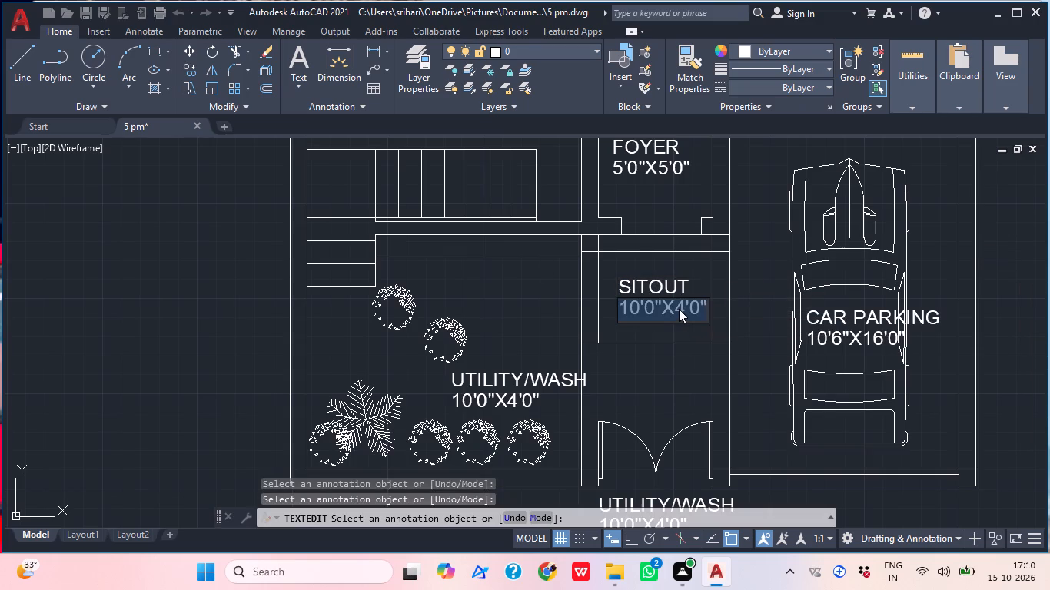
pyautogui.write("5'")
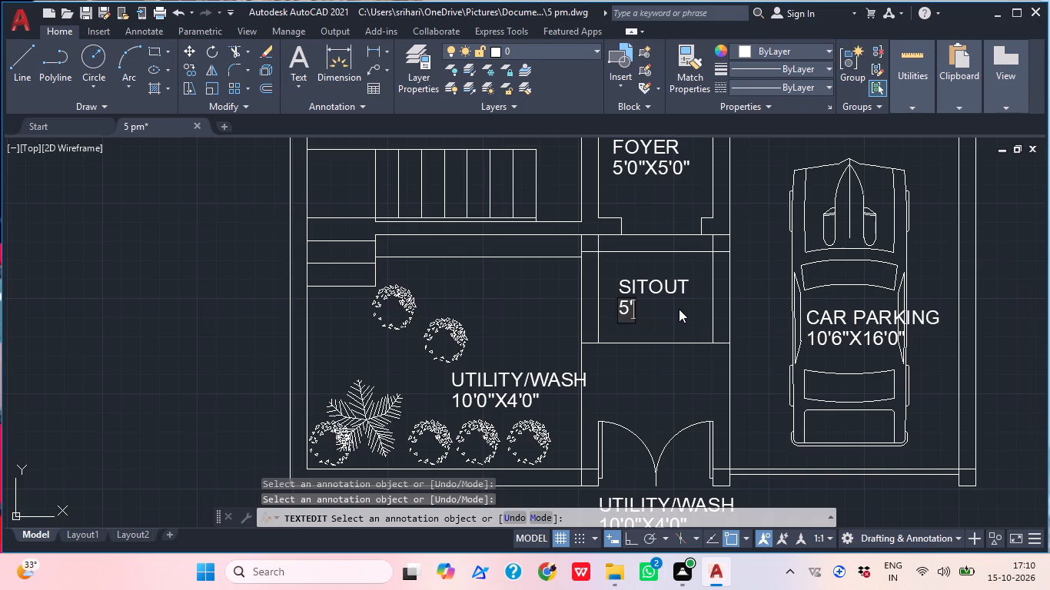
pyautogui.press('0')
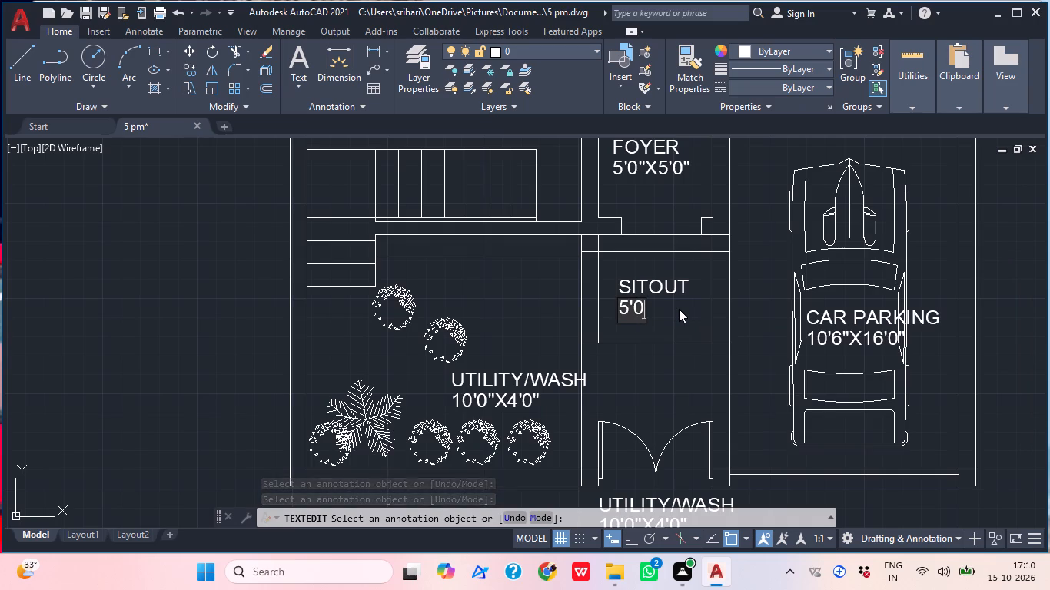
pyautogui.hotkey('shift', '"')
pyautogui.press('x')
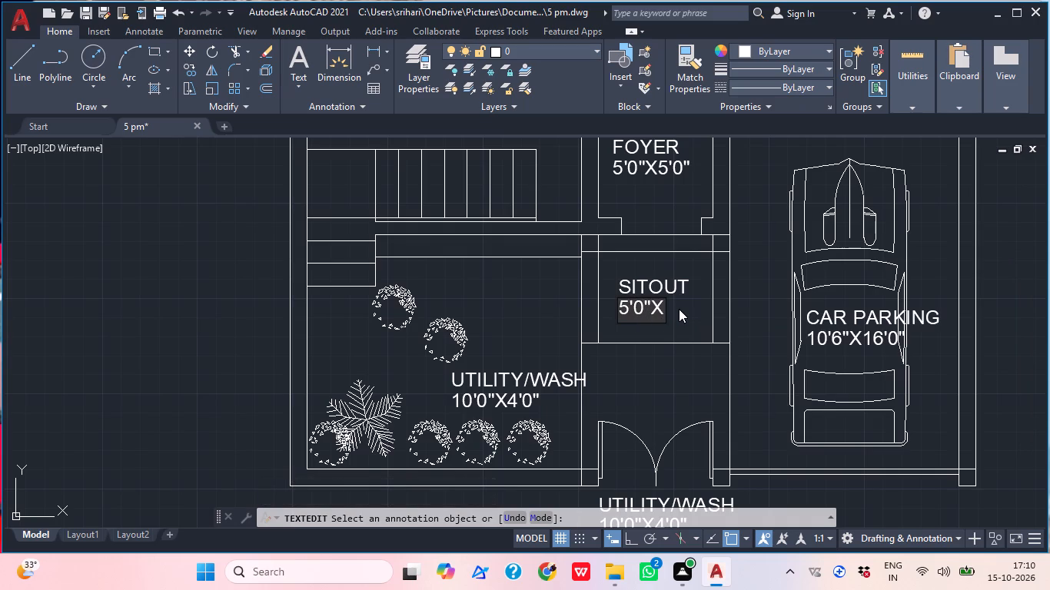
pyautogui.write("4'")
pyautogui.write('0"')
pyautogui.press('Return')
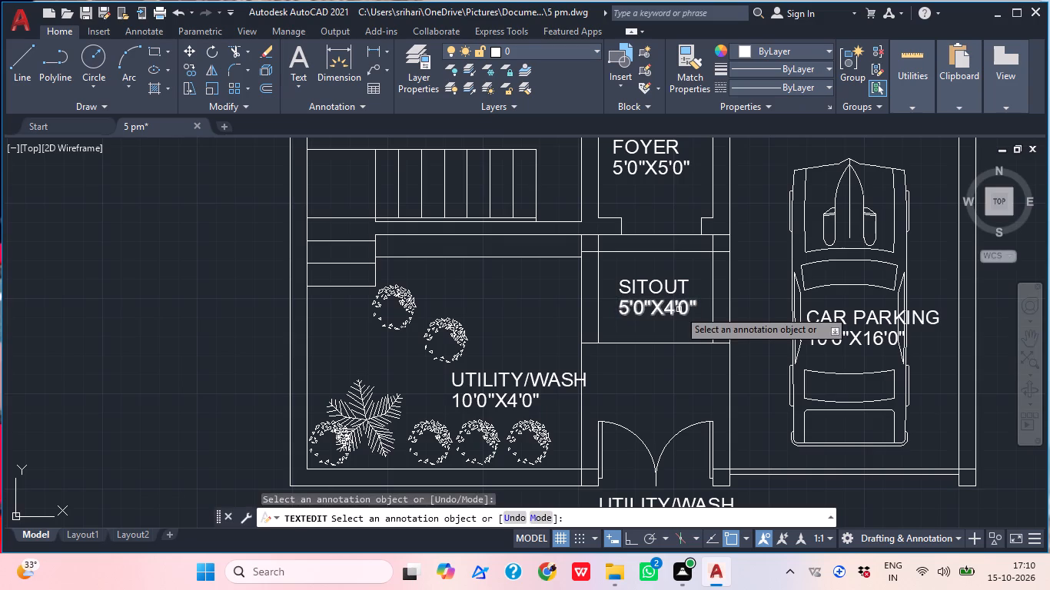
# Change the name line of the label in the planted area beside the entrance gate to GARDEN.
pyautogui.moveTo(513, 416); pyautogui.dragTo(517, 368, button='middle')
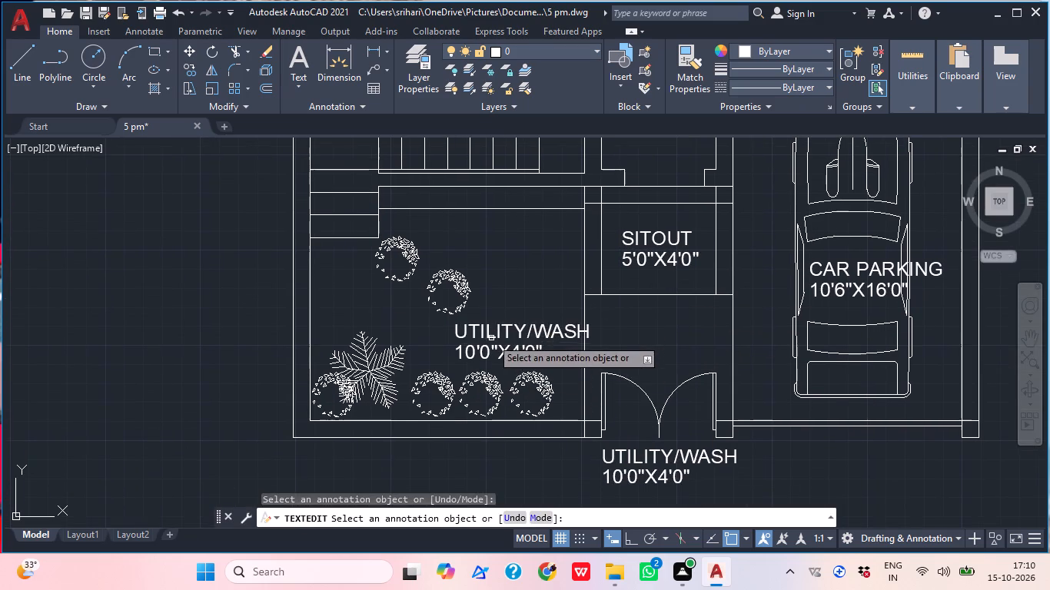
pyautogui.click(491, 338)
pyautogui.write('GARDEN')
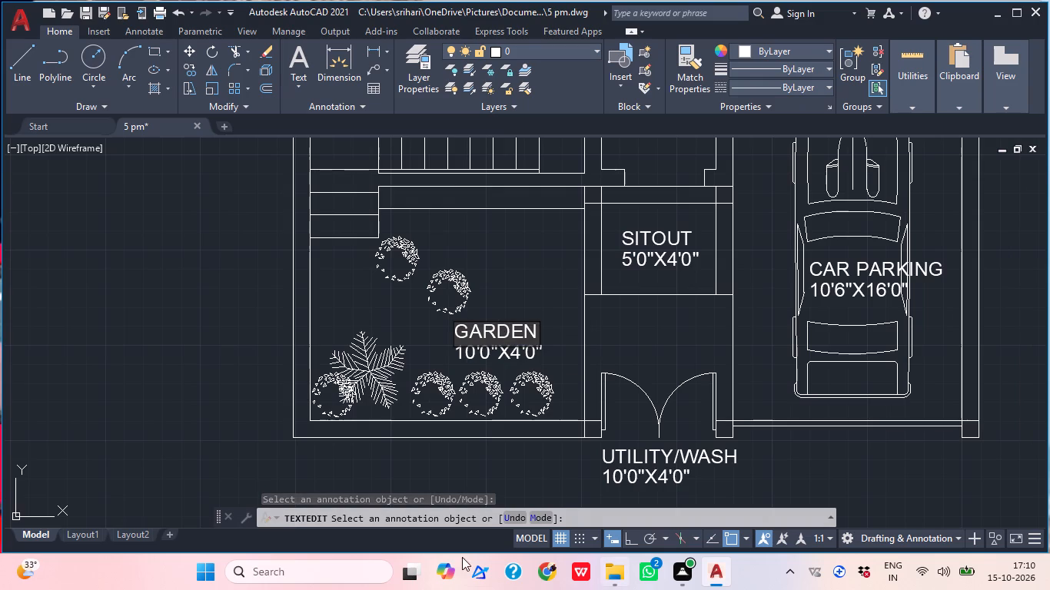
pyautogui.click(528, 349)
# Set the size line of the GARDEN label to 9'6'X8'0" and finish editing the labels.
pyautogui.click(514, 356)
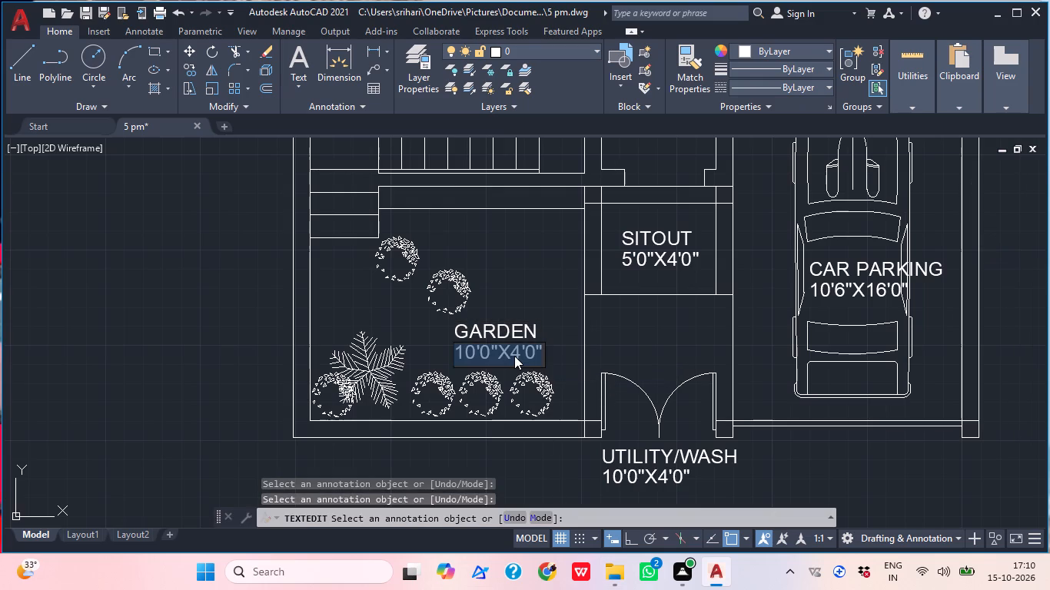
pyautogui.write("9'6'")
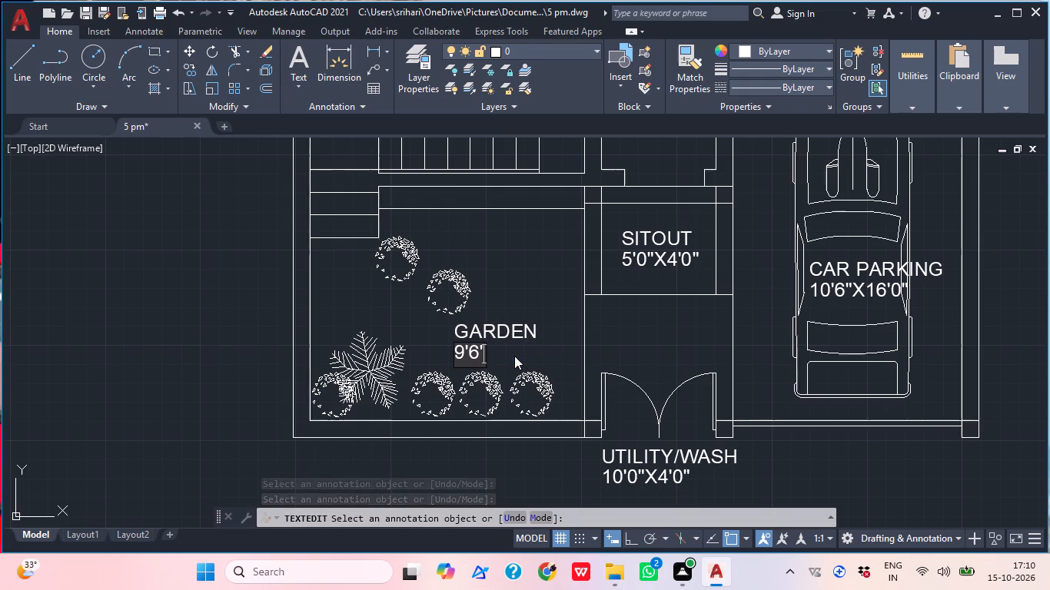
pyautogui.press('x')
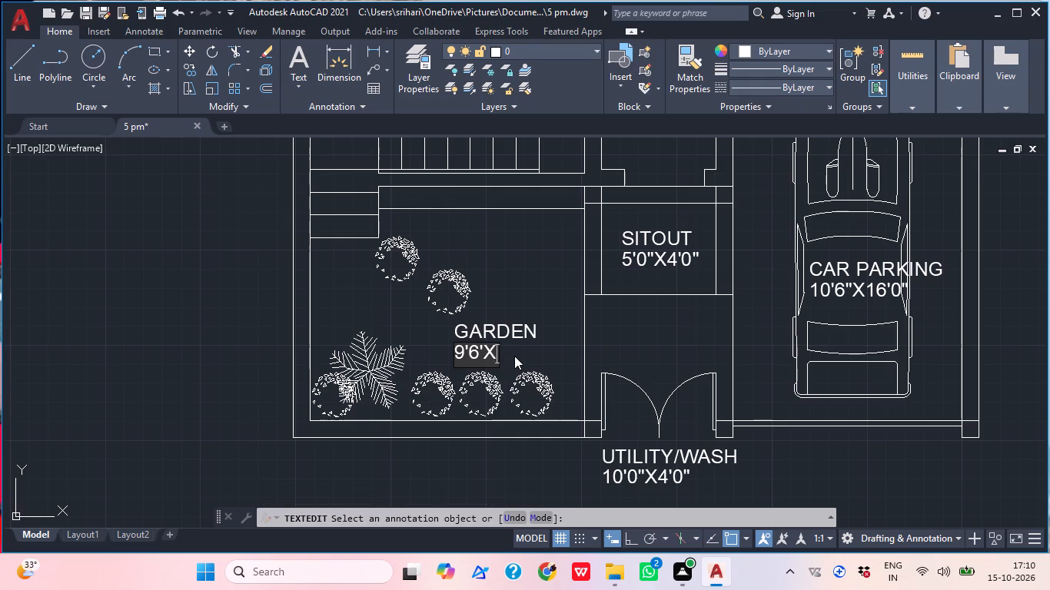
pyautogui.write("8'")
pyautogui.press('0')
pyautogui.hotkey('shift', '"')
pyautogui.press('Return')
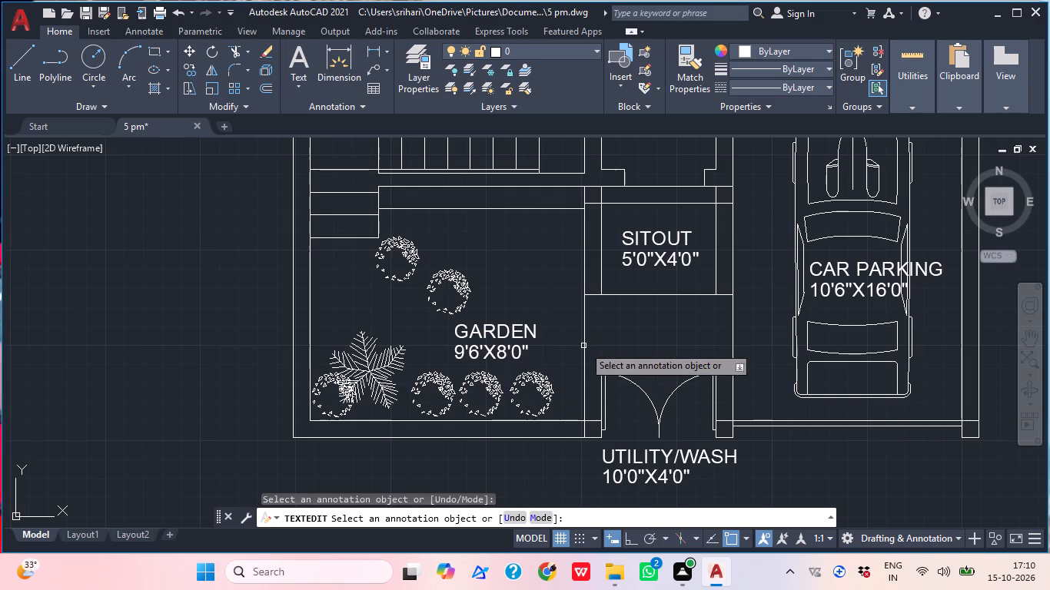
pyautogui.press('Escape')
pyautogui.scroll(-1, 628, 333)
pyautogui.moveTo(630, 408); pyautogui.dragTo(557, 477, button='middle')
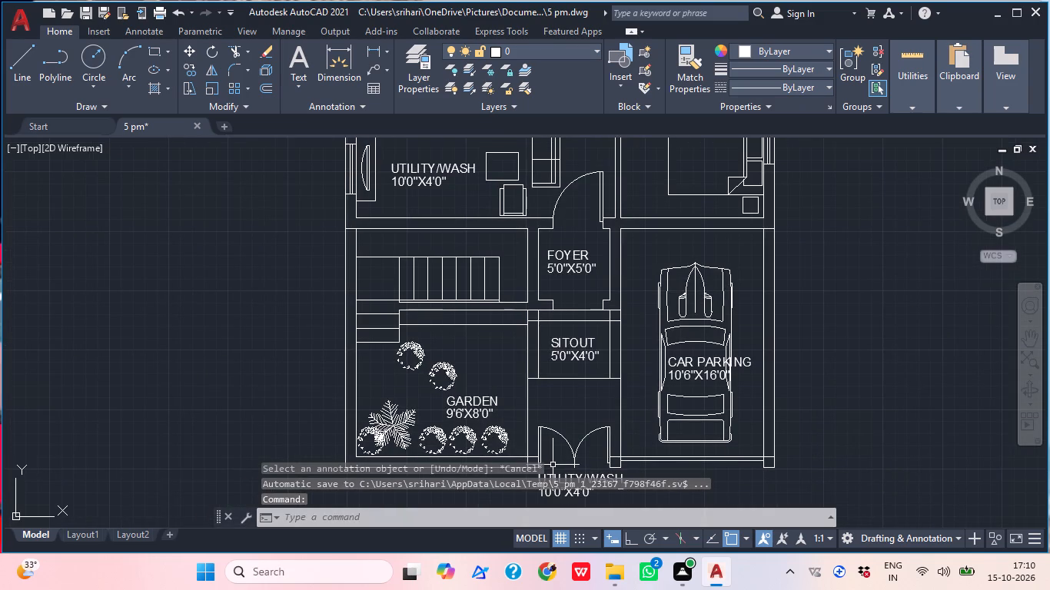
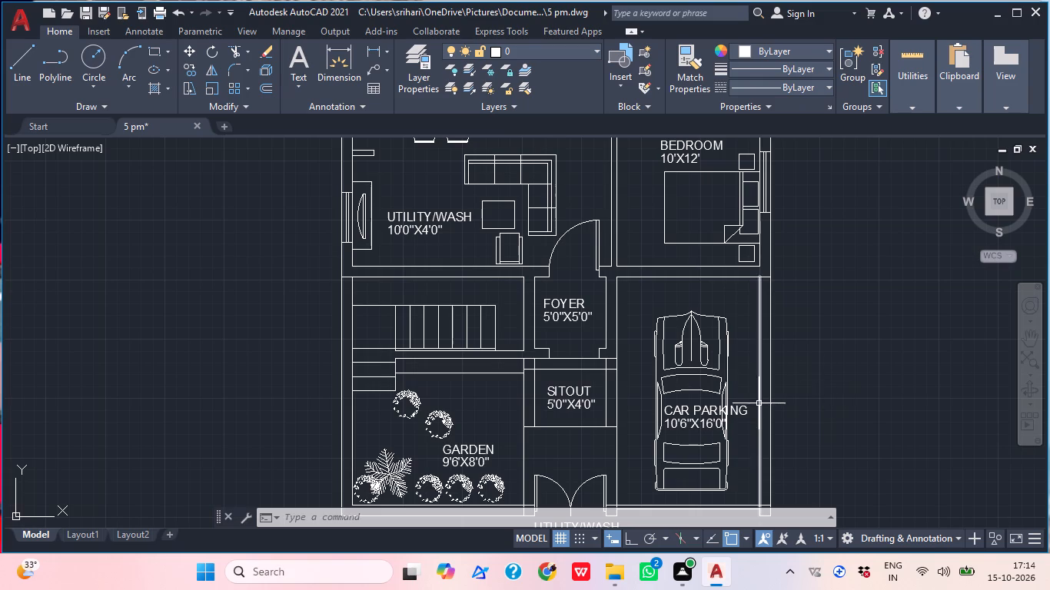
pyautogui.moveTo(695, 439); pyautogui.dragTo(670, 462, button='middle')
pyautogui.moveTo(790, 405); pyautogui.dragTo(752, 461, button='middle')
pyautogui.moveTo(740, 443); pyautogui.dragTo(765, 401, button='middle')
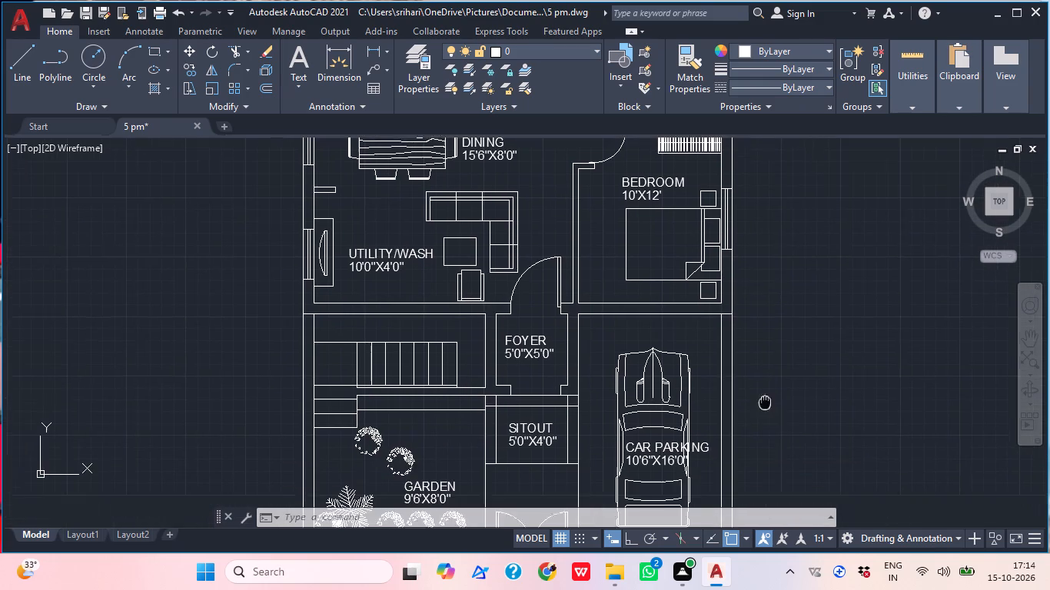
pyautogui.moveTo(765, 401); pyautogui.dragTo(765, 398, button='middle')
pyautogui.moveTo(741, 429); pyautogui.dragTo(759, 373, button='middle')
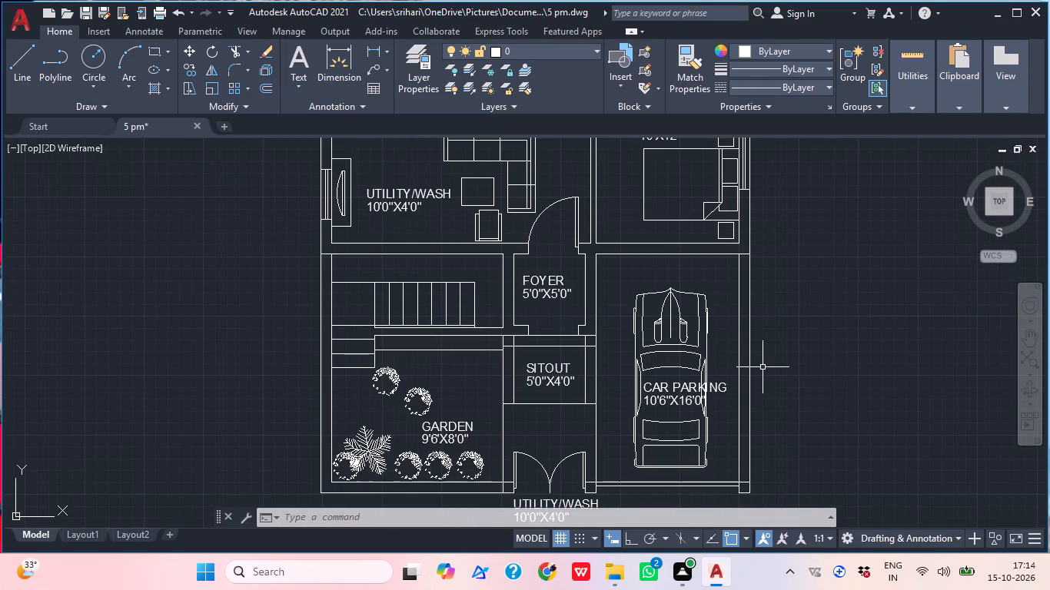
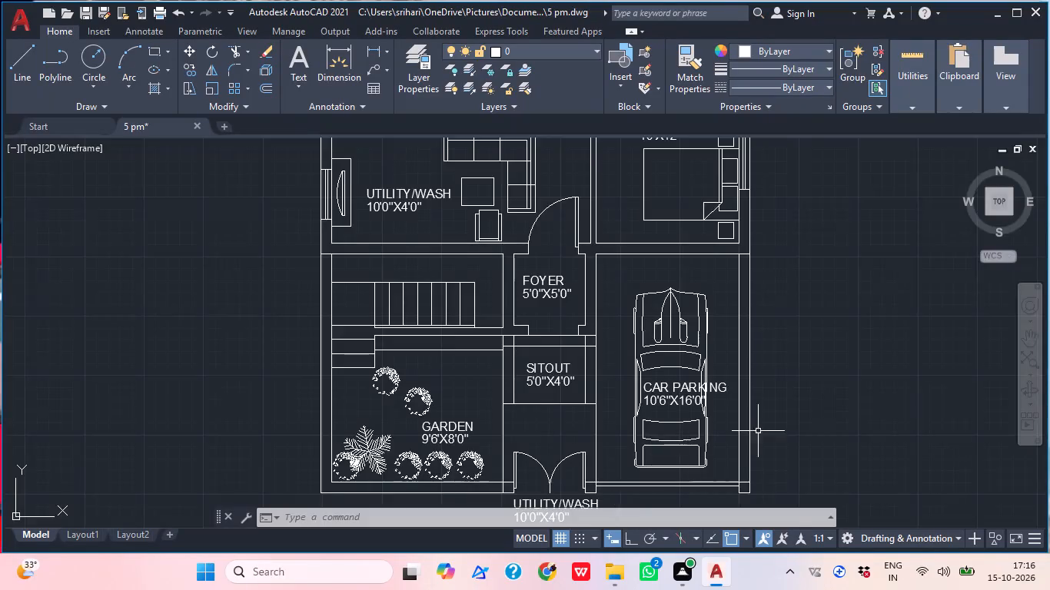
# Review the floor plan's room names, sizes and furniture from the car parking and garden up to the rear utility area.
pyautogui.moveTo(758, 431); pyautogui.dragTo(676, 380, button='middle')
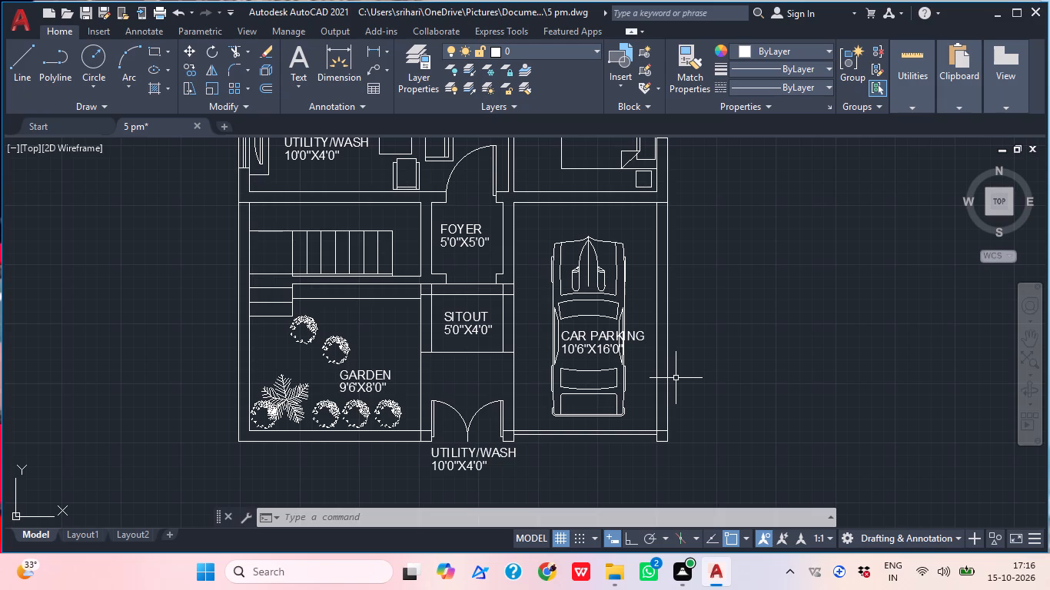
pyautogui.moveTo(687, 330); pyautogui.dragTo(678, 411, button='middle')
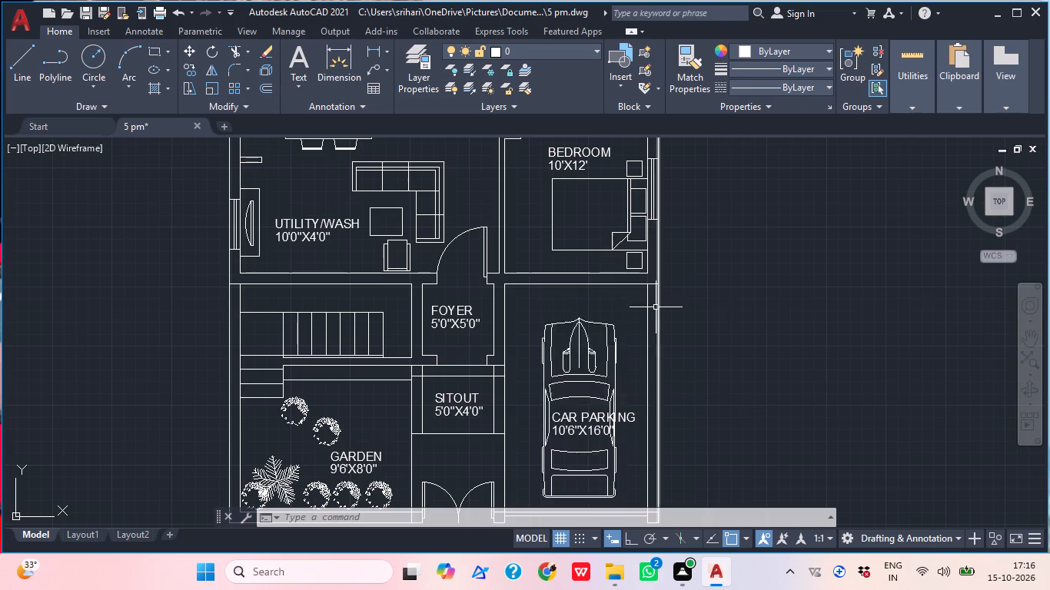
pyautogui.scroll(-1, 651, 300)
pyautogui.moveTo(671, 346); pyautogui.dragTo(671, 421, button='middle')
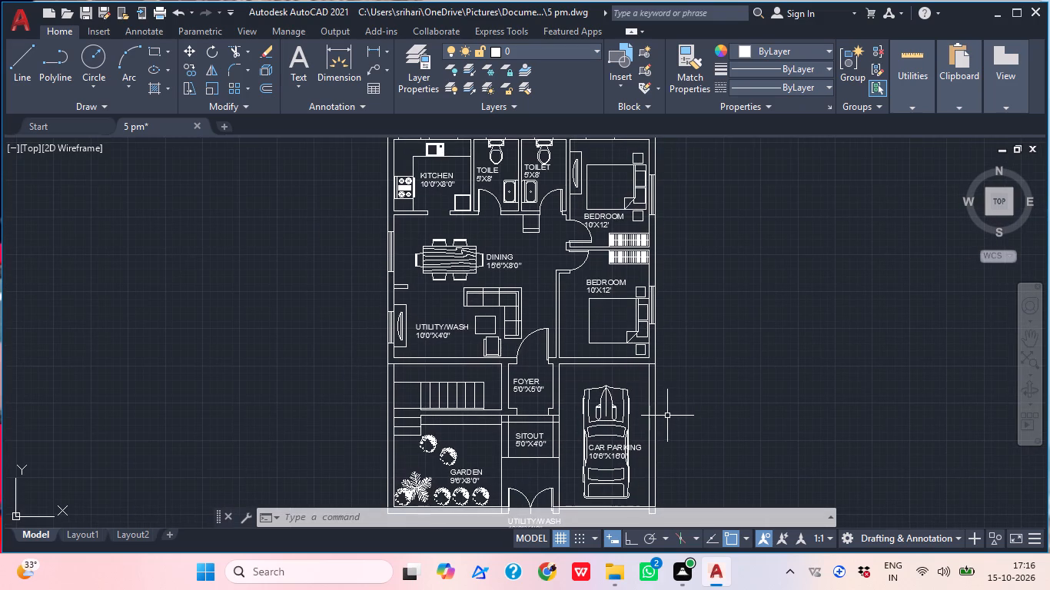
pyautogui.moveTo(670, 395); pyautogui.dragTo(661, 448, button='middle')
pyautogui.moveTo(660, 330); pyautogui.dragTo(653, 328, button='middle')
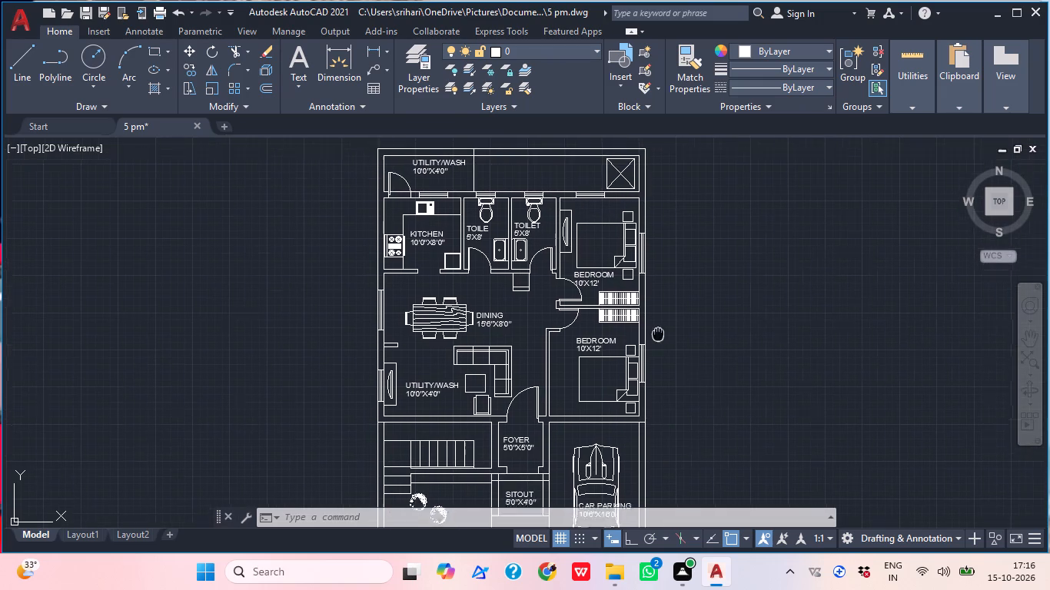
pyautogui.moveTo(653, 328); pyautogui.dragTo(627, 286, button='middle')
pyautogui.moveTo(655, 332); pyautogui.dragTo(656, 288, button='middle')
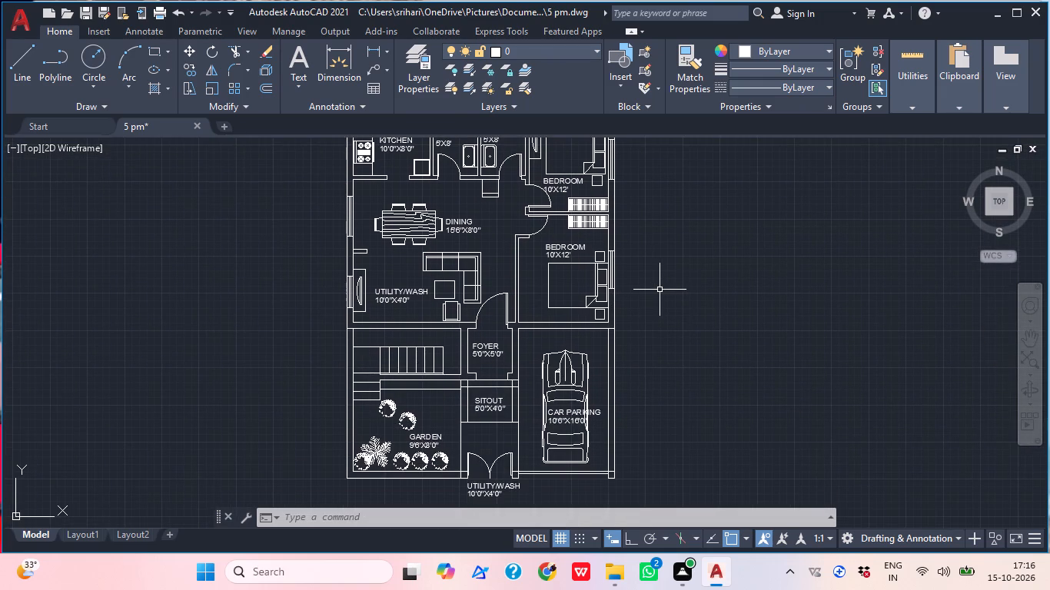
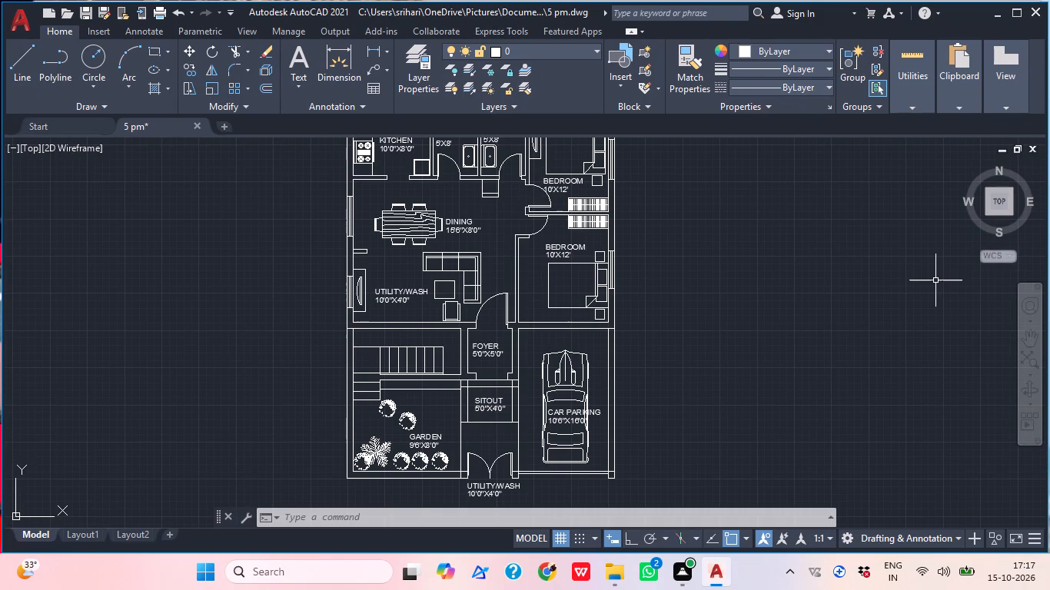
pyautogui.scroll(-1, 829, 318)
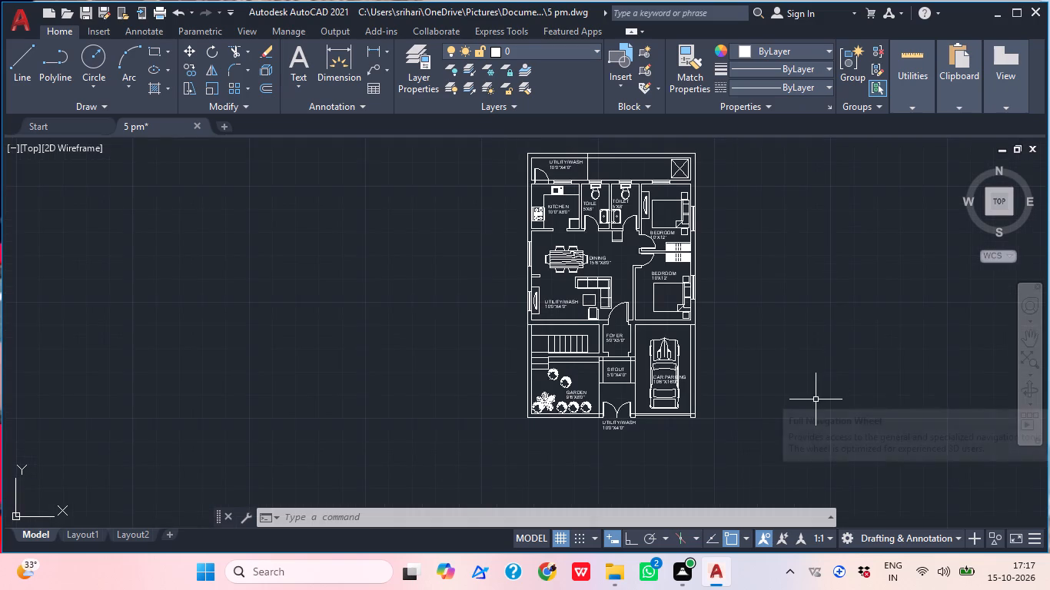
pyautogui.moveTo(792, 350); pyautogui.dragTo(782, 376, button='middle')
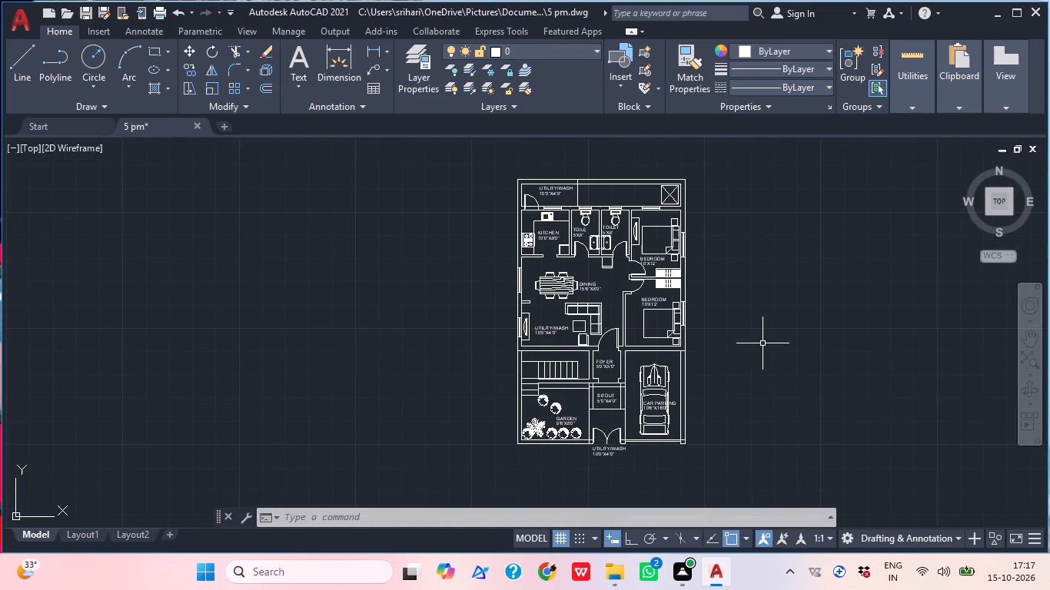
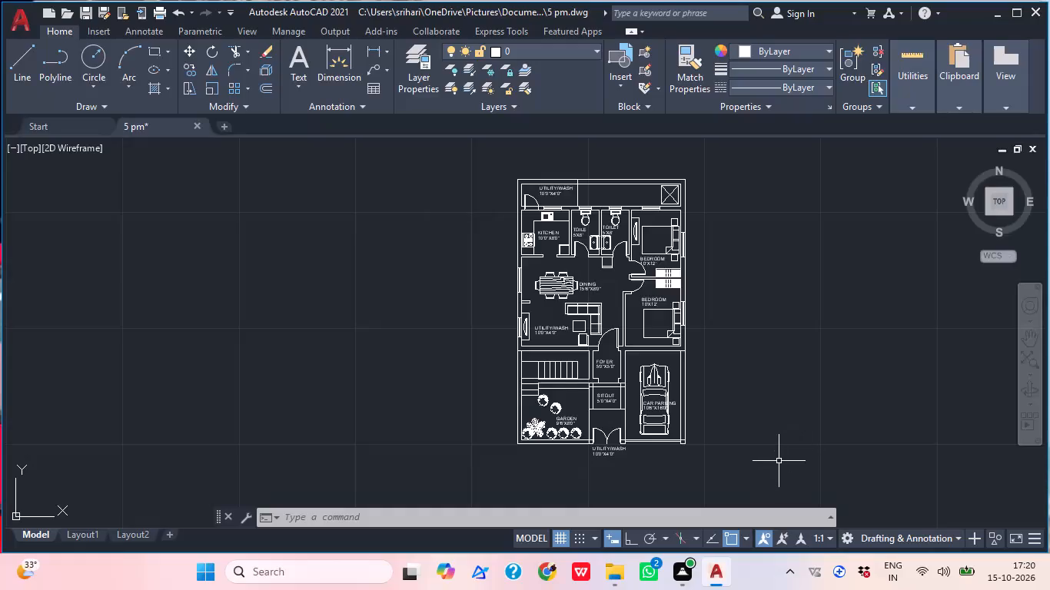
# Review the floor plan's room labels, sizes and furniture, from the utility/wash area and bedrooms to the garden and car parking.
pyautogui.moveTo(756, 416); pyautogui.dragTo(676, 447, button='middle')
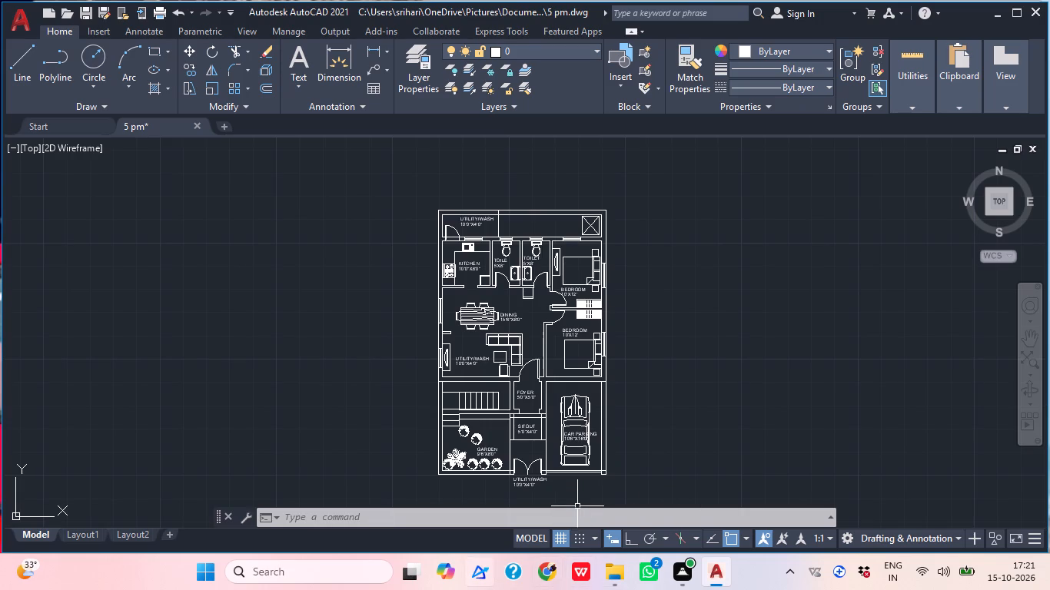
pyautogui.moveTo(506, 457); pyautogui.dragTo(492, 483, button='middle')
pyautogui.scroll(1, 480, 400)
pyautogui.moveTo(504, 393); pyautogui.dragTo(462, 452, button='middle')
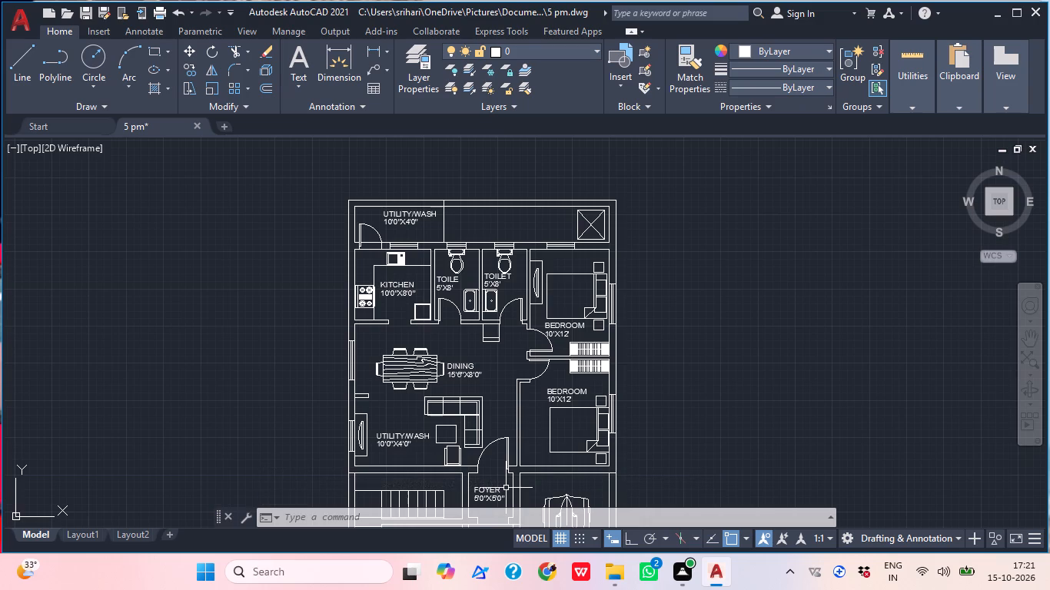
pyautogui.moveTo(523, 347); pyautogui.dragTo(470, 168, button='middle')
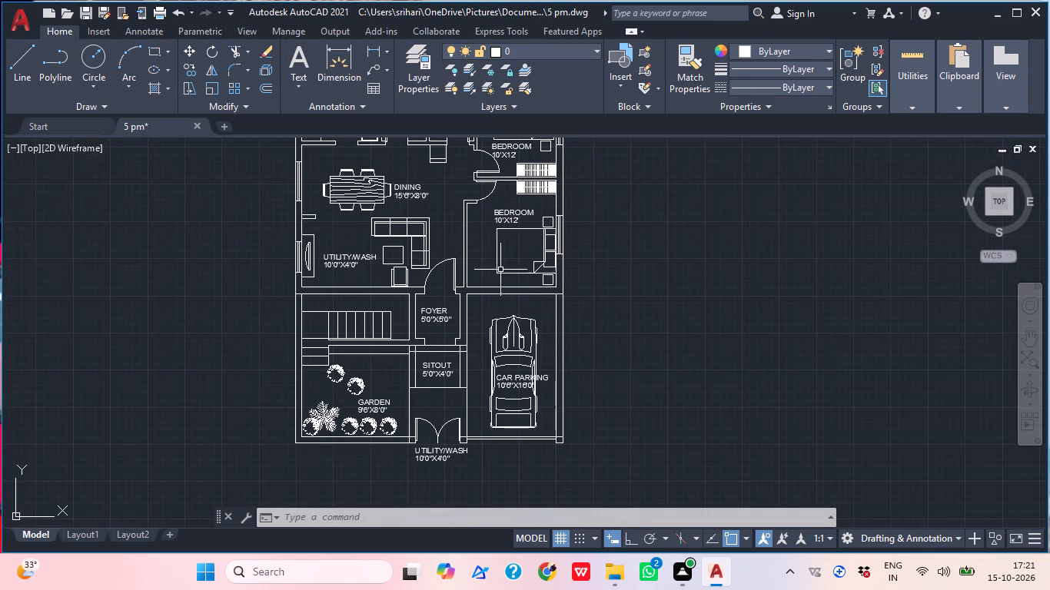
pyautogui.moveTo(540, 277); pyautogui.dragTo(525, 350, button='middle')
pyautogui.moveTo(523, 311); pyautogui.dragTo(522, 303, button='middle')
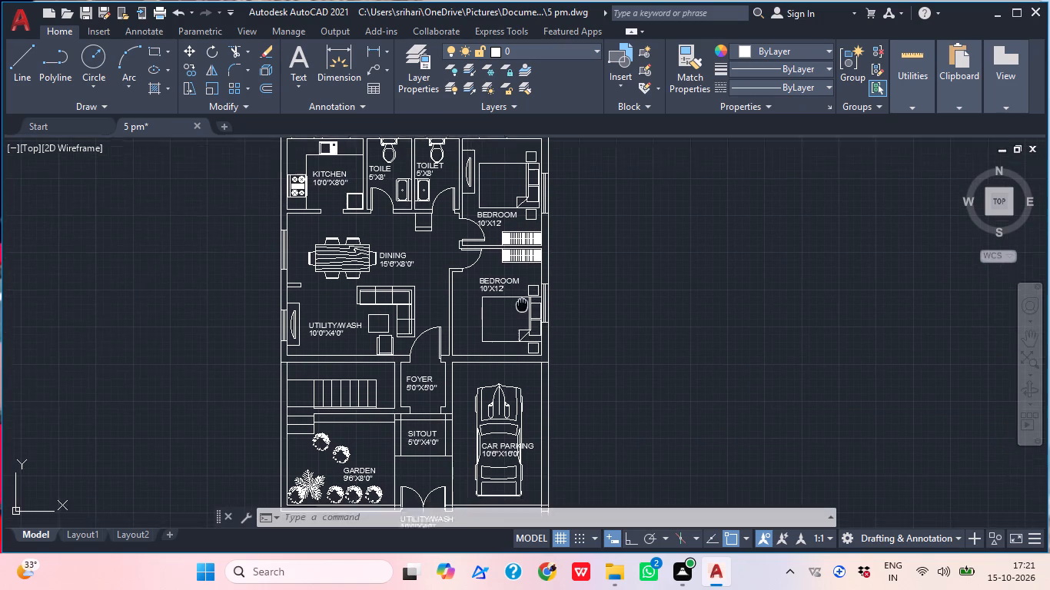
pyautogui.moveTo(522, 303); pyautogui.dragTo(518, 287, button='middle')
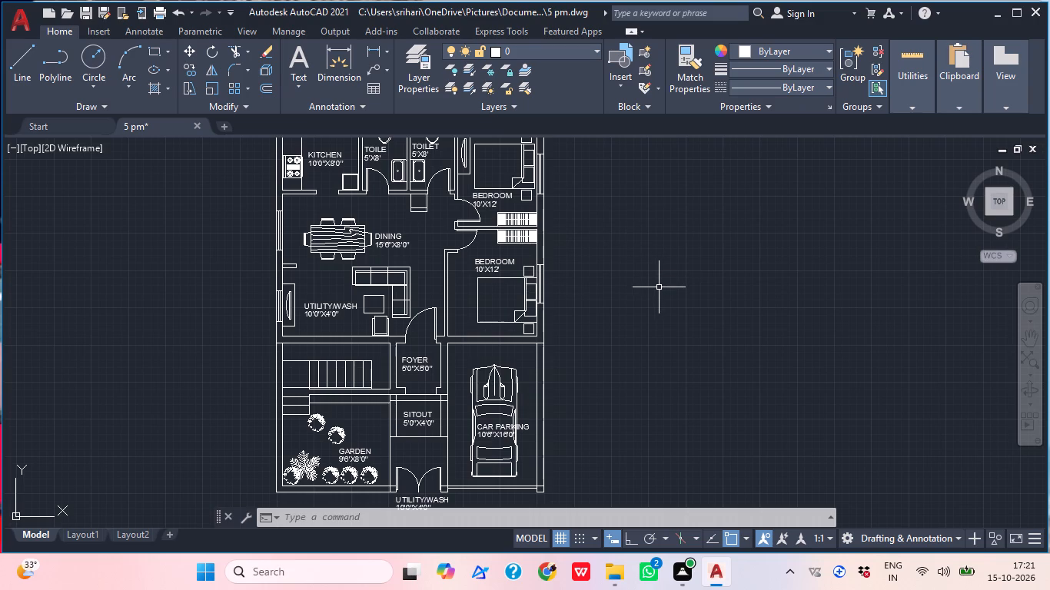
pyautogui.moveTo(666, 269); pyautogui.dragTo(616, 253, button='middle')
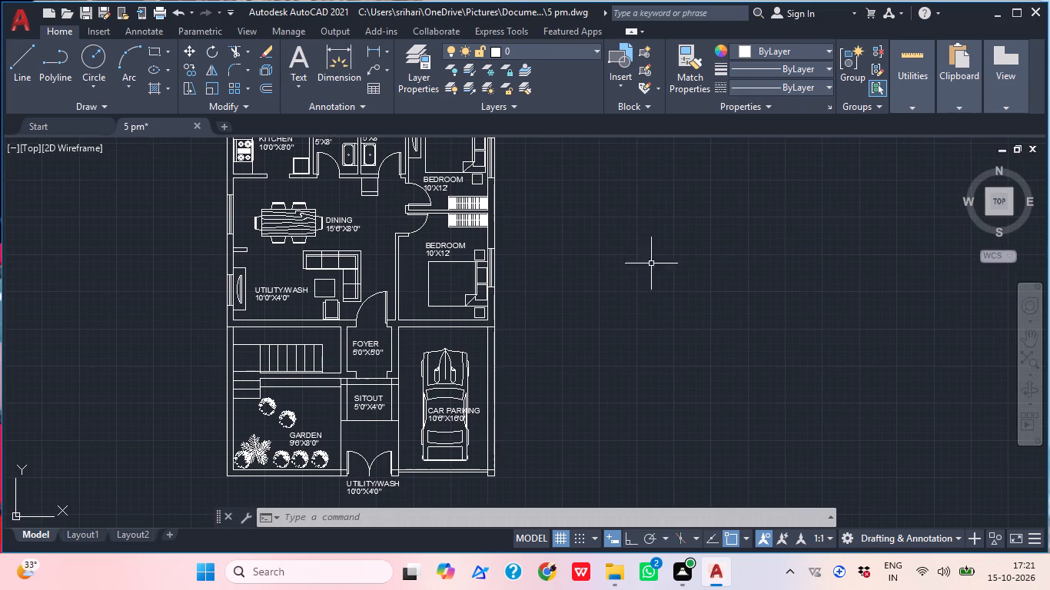
pyautogui.moveTo(655, 292); pyautogui.dragTo(605, 248, button='middle')
pyautogui.moveTo(614, 304); pyautogui.dragTo(572, 366, button='middle')
pyautogui.moveTo(587, 389); pyautogui.dragTo(632, 409, button='middle')
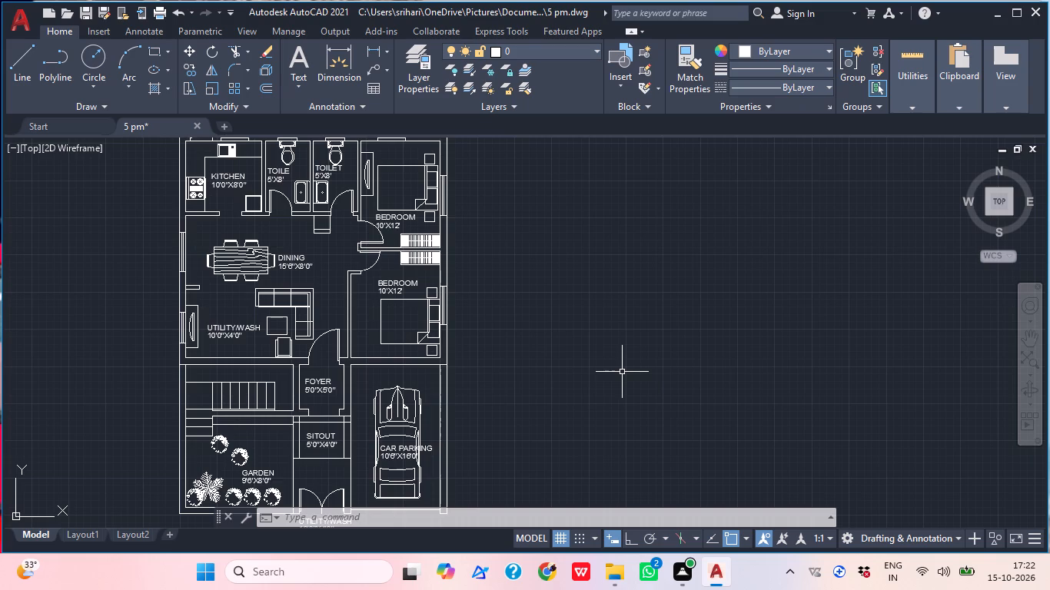
pyautogui.moveTo(547, 321); pyautogui.dragTo(605, 338, button='middle')
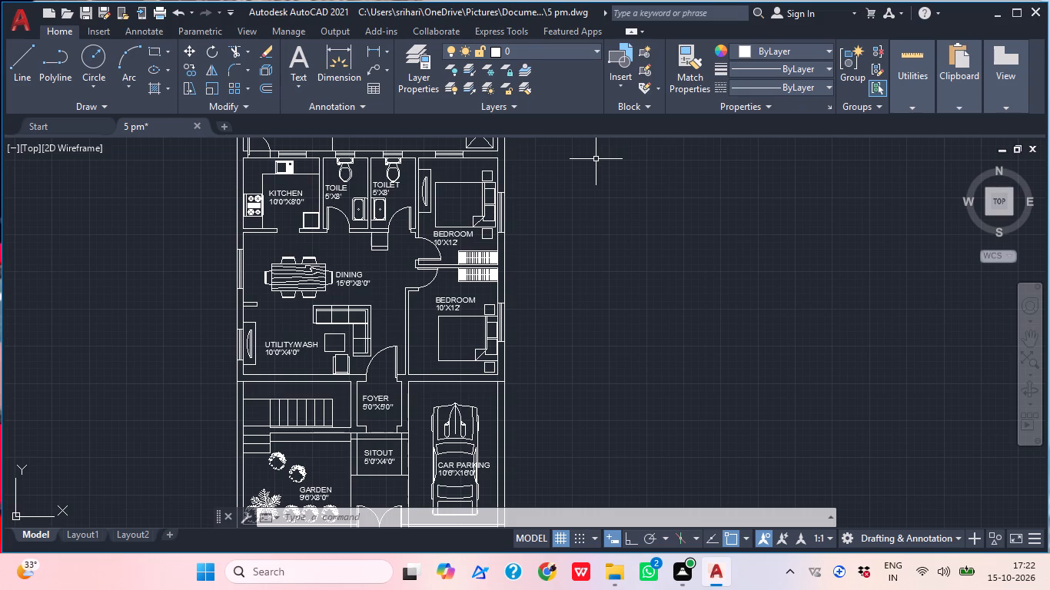
pyautogui.moveTo(574, 254); pyautogui.dragTo(570, 356, button='middle')
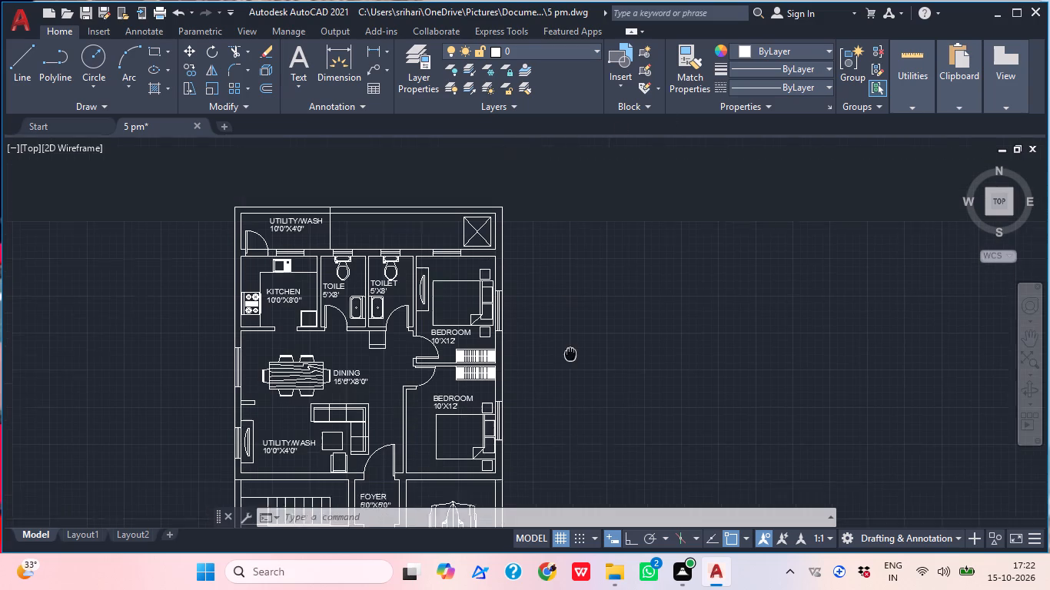
pyautogui.moveTo(570, 356); pyautogui.dragTo(564, 362, button='middle')
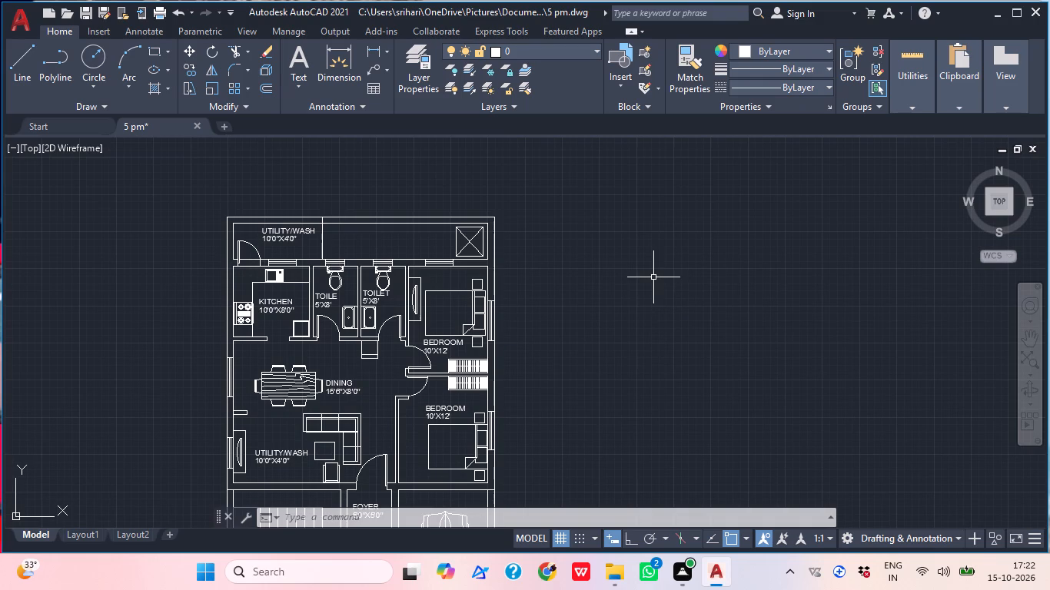
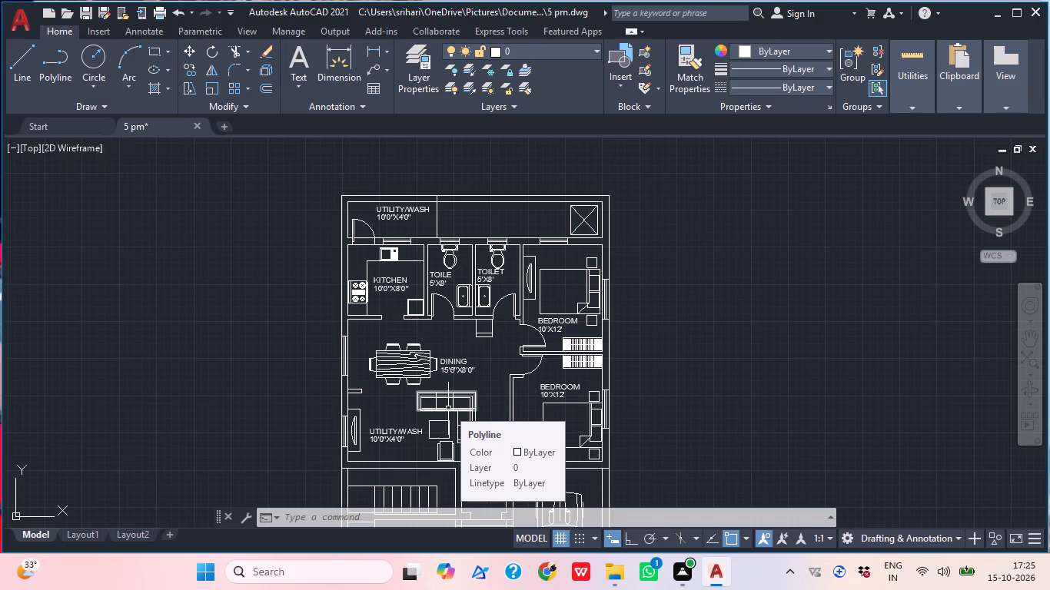
# Delete the 10'0"X4'0" size text from the duplicate utility/wash label below the entrance gate.
pyautogui.moveTo(436, 373); pyautogui.dragTo(467, 324, button='middle')
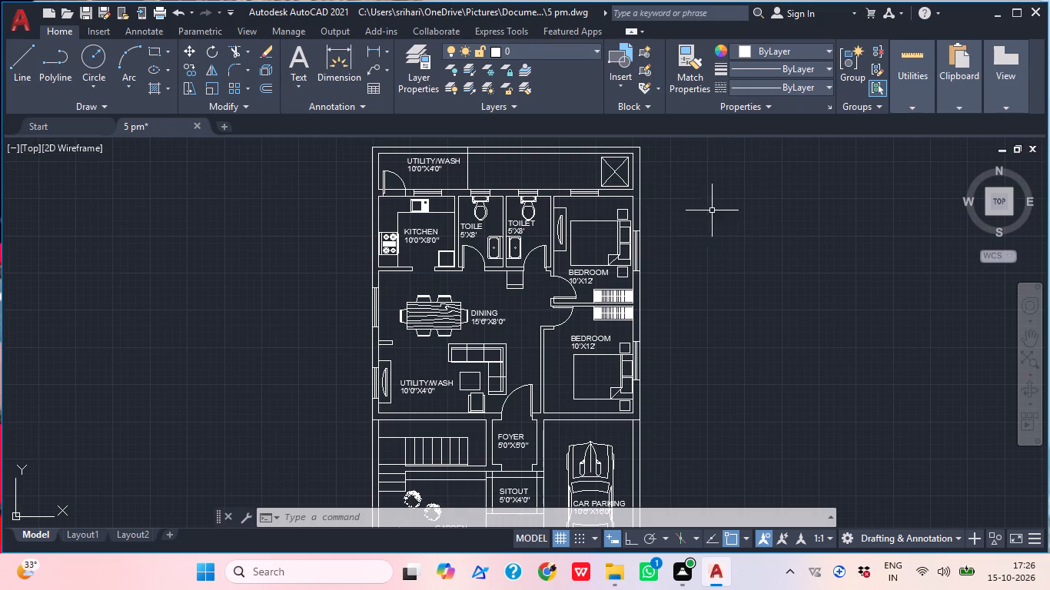
pyautogui.moveTo(560, 337); pyautogui.dragTo(625, 444, button='middle')
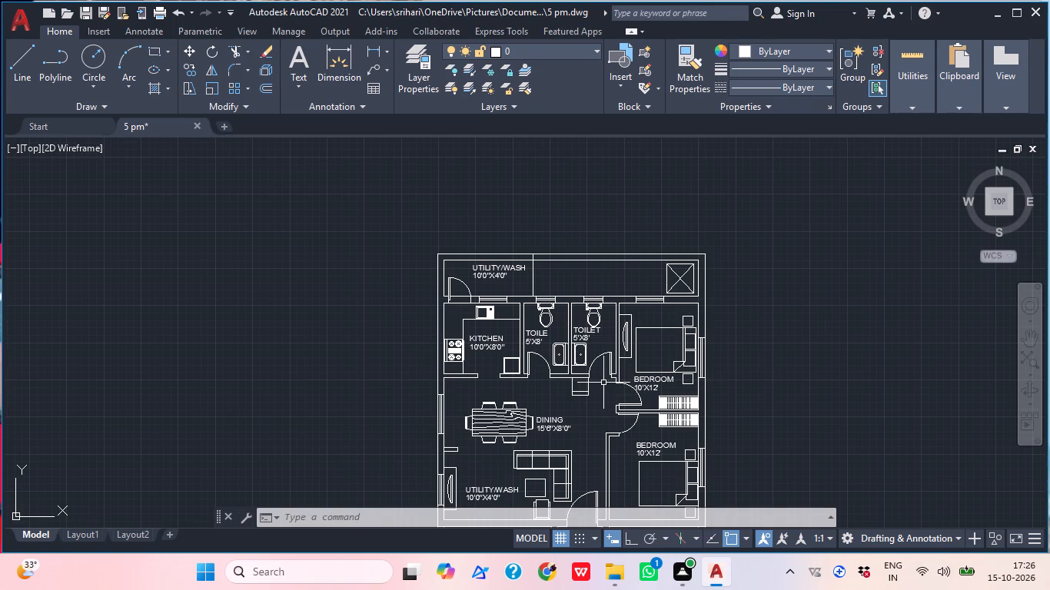
pyautogui.moveTo(703, 283); pyautogui.dragTo(629, 248, button='middle')
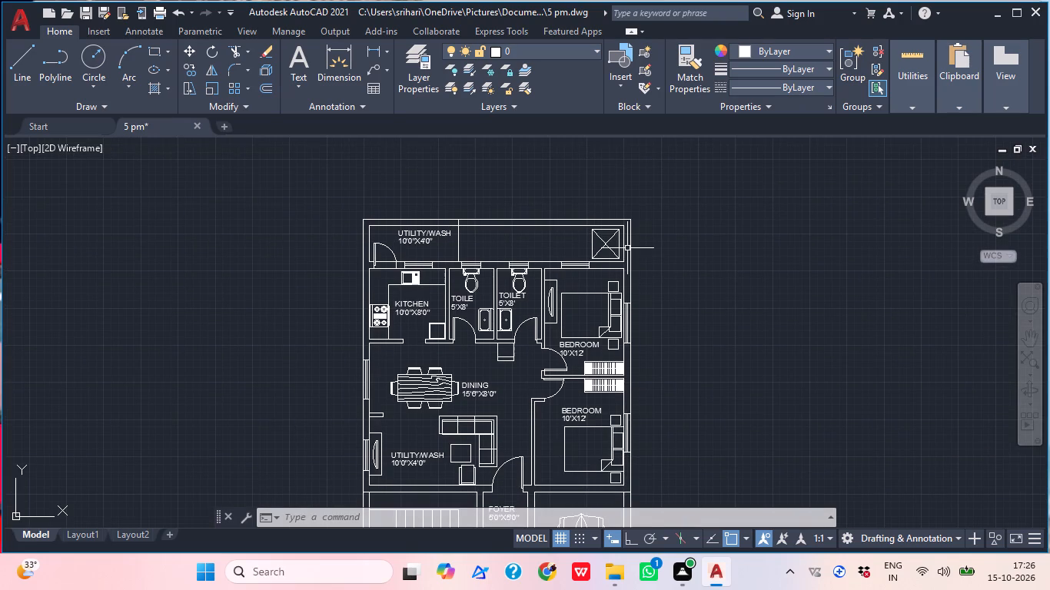
pyautogui.moveTo(573, 382); pyautogui.dragTo(660, 180, button='middle')
pyautogui.moveTo(624, 437); pyautogui.dragTo(578, 363, button='middle')
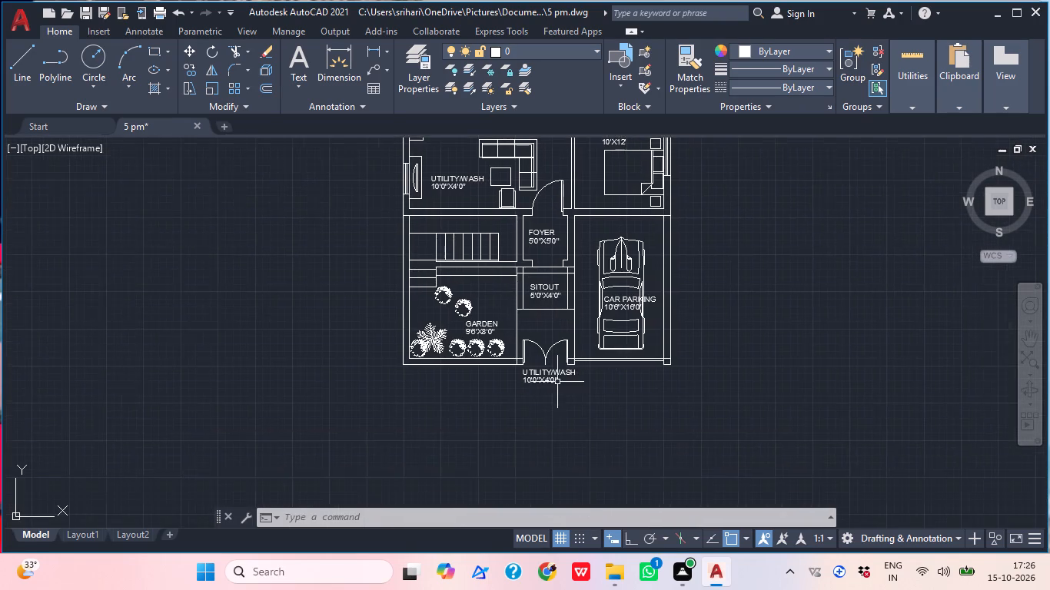
pyautogui.scroll(1, 531, 390)
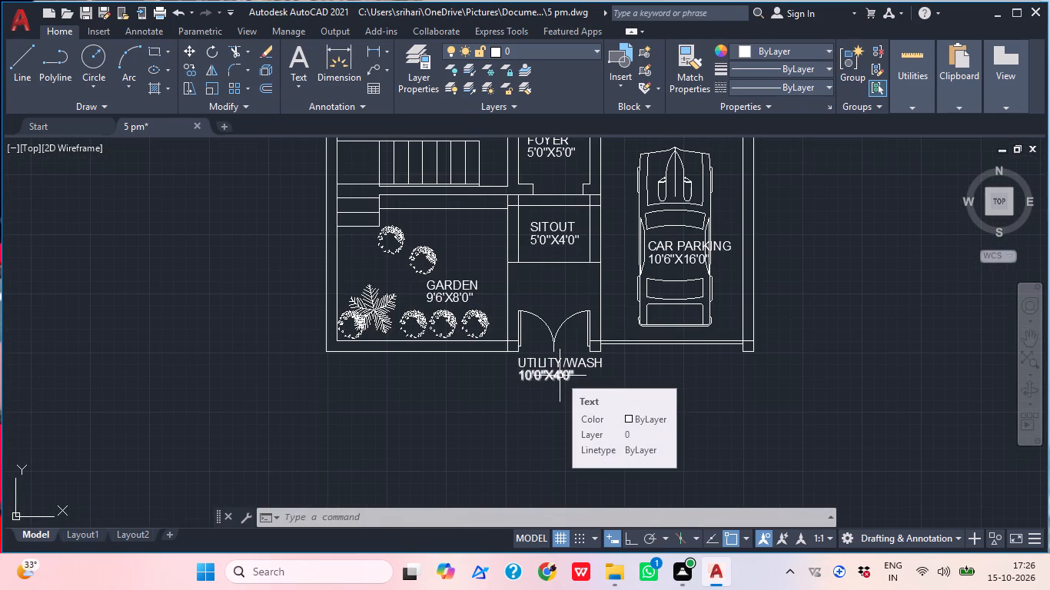
pyautogui.click(560, 376)
pyautogui.press('Delete')
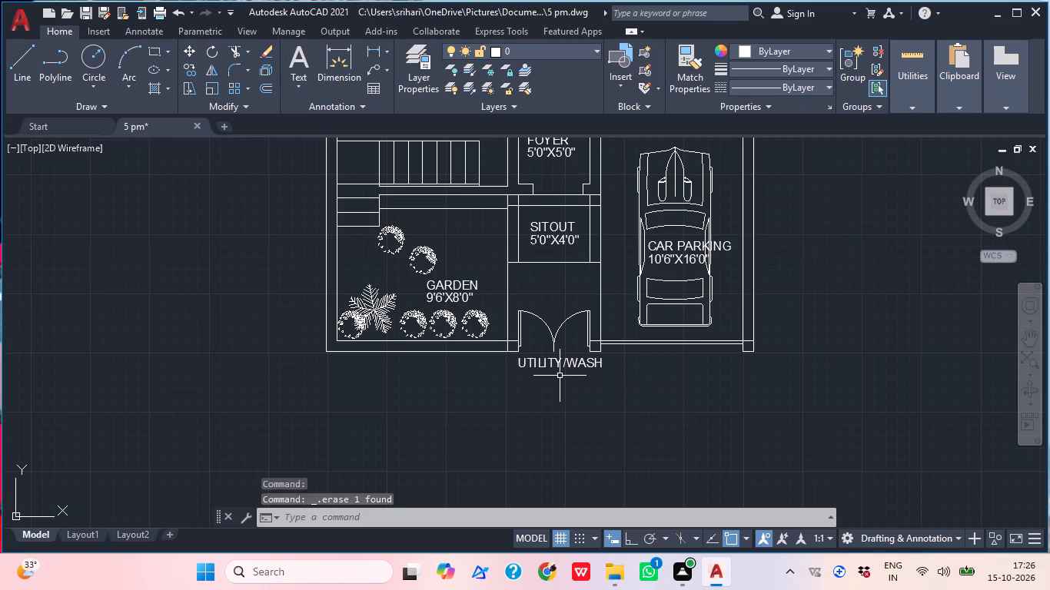
pyautogui.press('Delete')
# Change the remaining UTILITY/WASH text below the double entrance gate to MAIN GATE.
pyautogui.scroll(1, 548, 363)
pyautogui.click(549, 363)
pyautogui.doubleClick(549, 363)
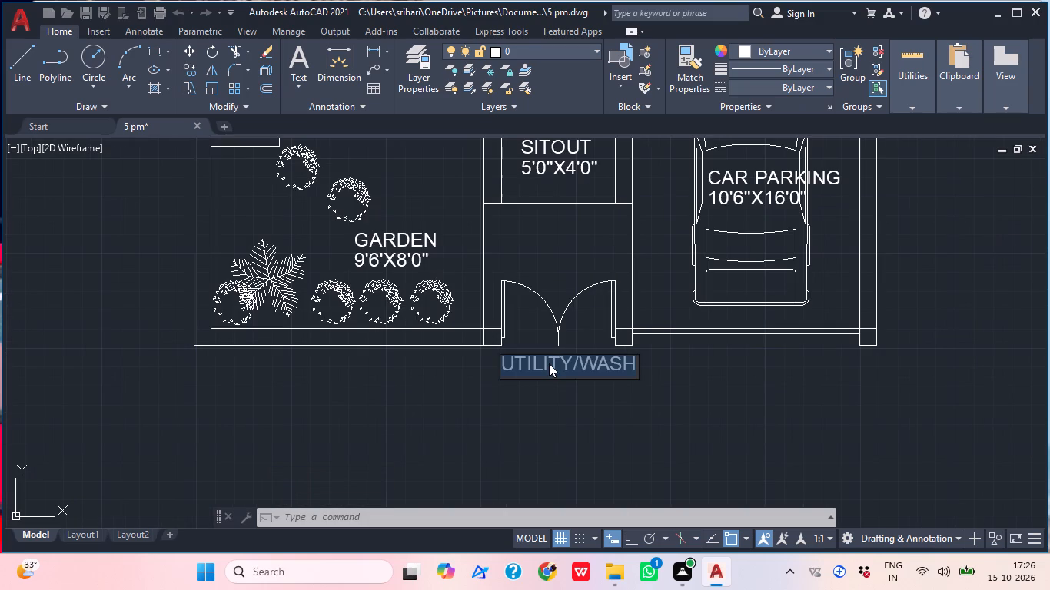
pyautogui.write('MAIN GATE')
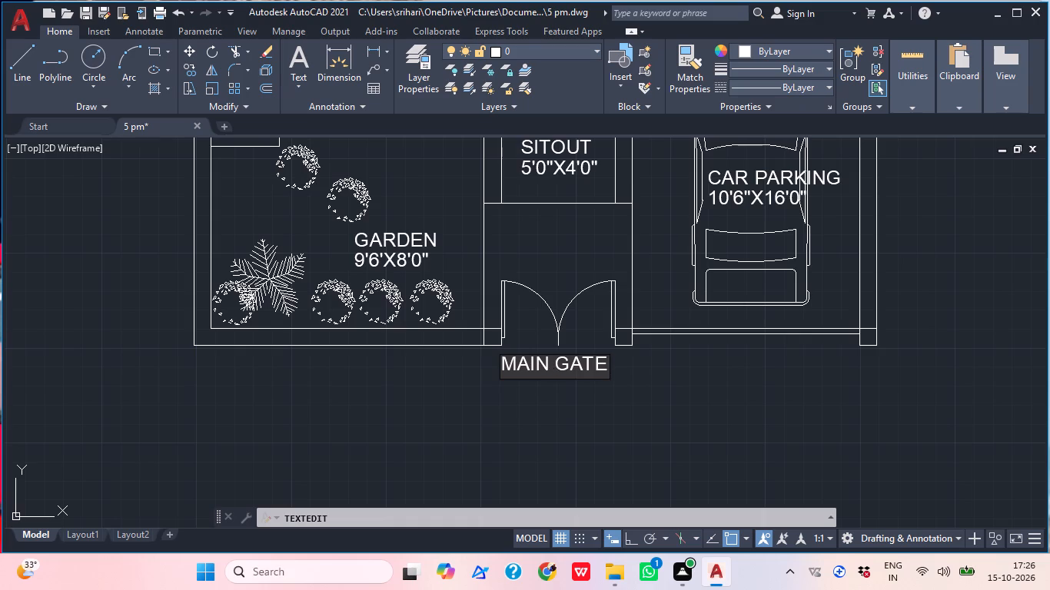
pyautogui.click(630, 380)
# Rename the UTILITY/WASH label in the room with the sofa and TV unit as LIVING.
pyautogui.moveTo(614, 398); pyautogui.dragTo(548, 381, button='middle')
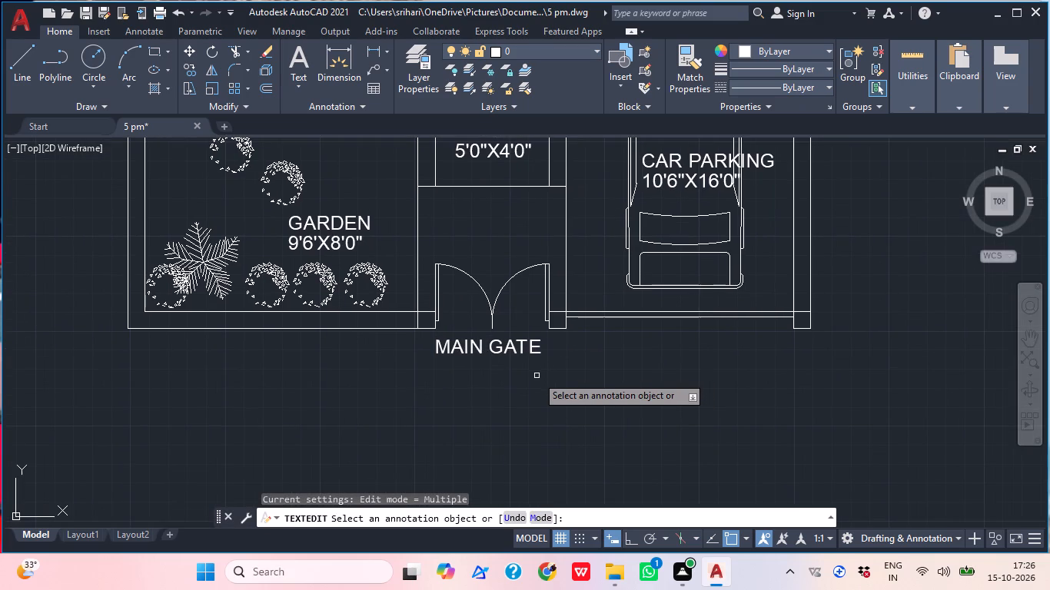
pyautogui.moveTo(576, 366); pyautogui.dragTo(596, 332, button='middle')
pyautogui.scroll(-1, 553, 361)
pyautogui.moveTo(560, 363); pyautogui.dragTo(594, 392, button='middle')
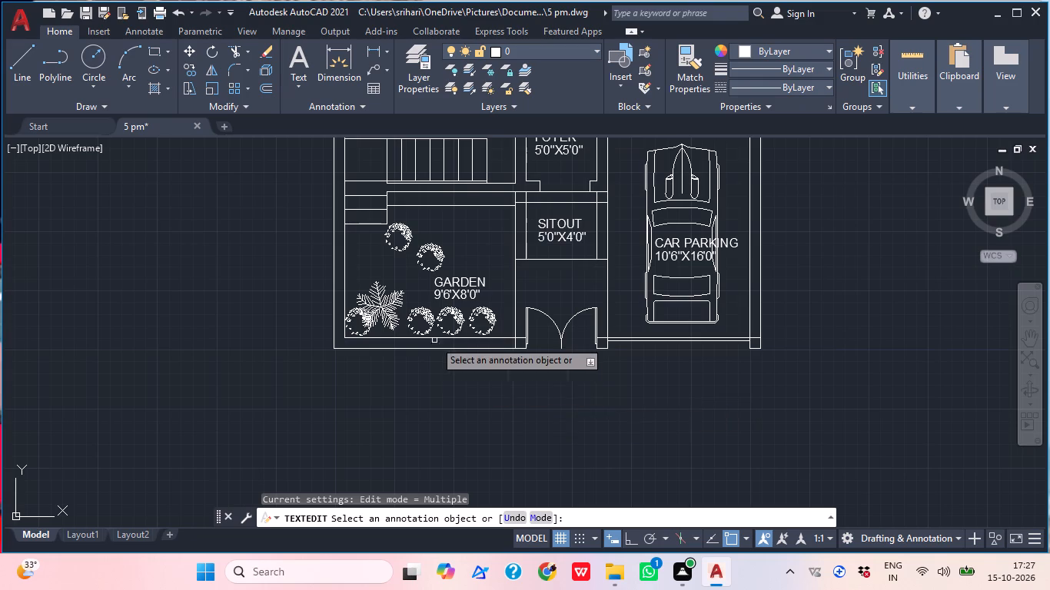
pyautogui.scroll(2, 441, 317)
pyautogui.moveTo(497, 329); pyautogui.dragTo(473, 426, button='middle')
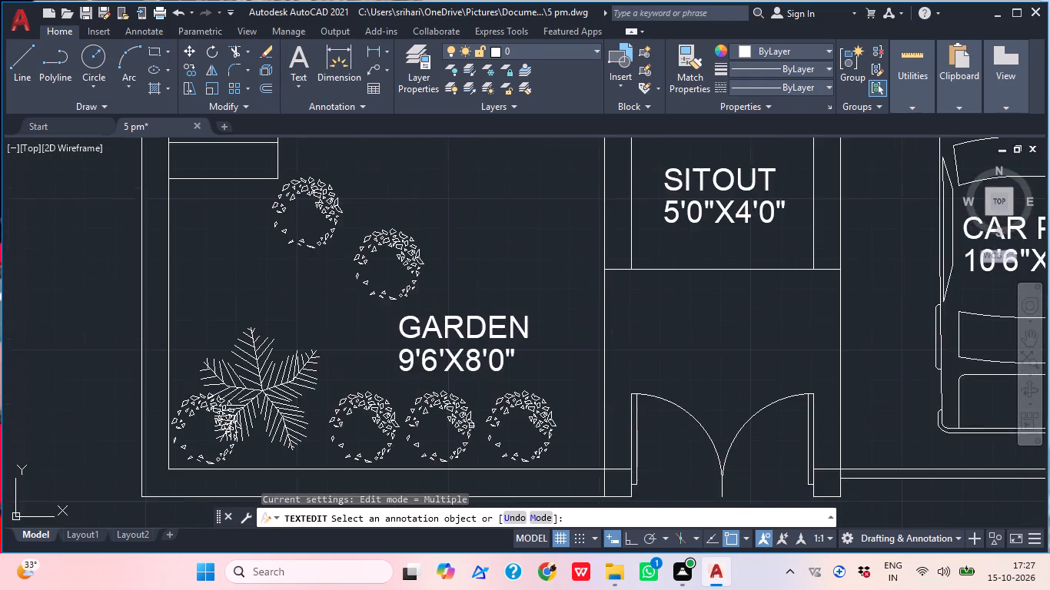
pyautogui.scroll(-2, 460, 341)
pyautogui.moveTo(490, 389); pyautogui.dragTo(545, 496, button='middle')
pyautogui.scroll(1, 504, 428)
pyautogui.moveTo(434, 335); pyautogui.dragTo(413, 495, button='middle')
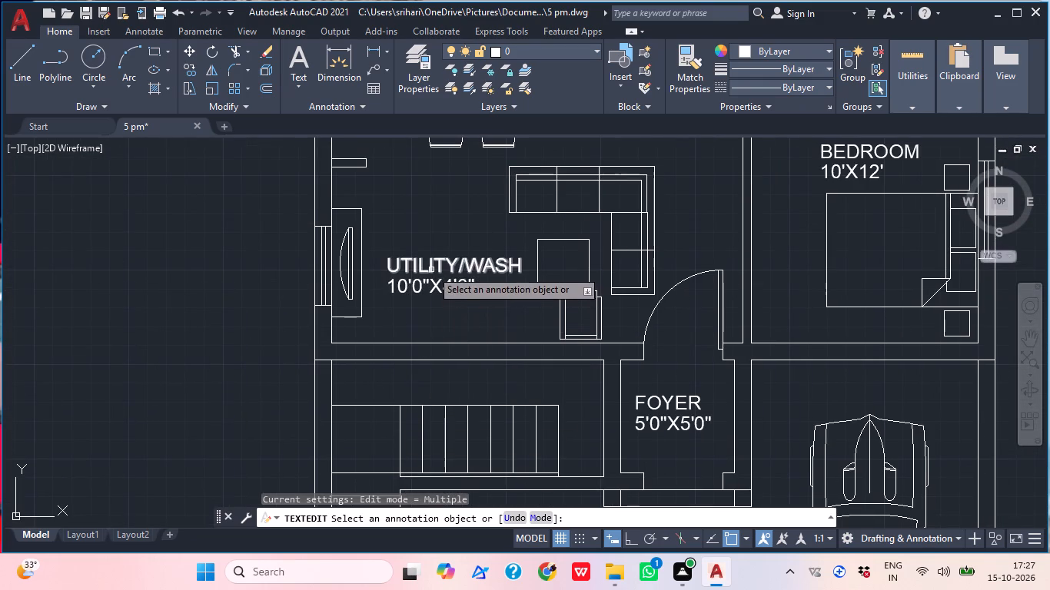
pyautogui.doubleClick(431, 268)
pyautogui.press('Escape')
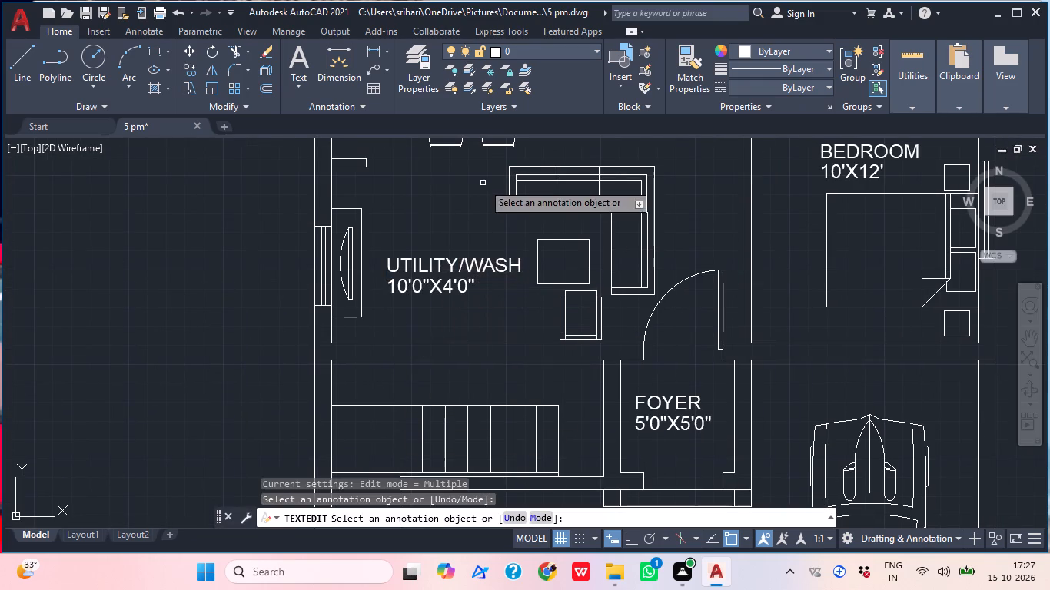
pyautogui.press('Escape')
pyautogui.click(477, 272)
pyautogui.doubleClick(478, 270)
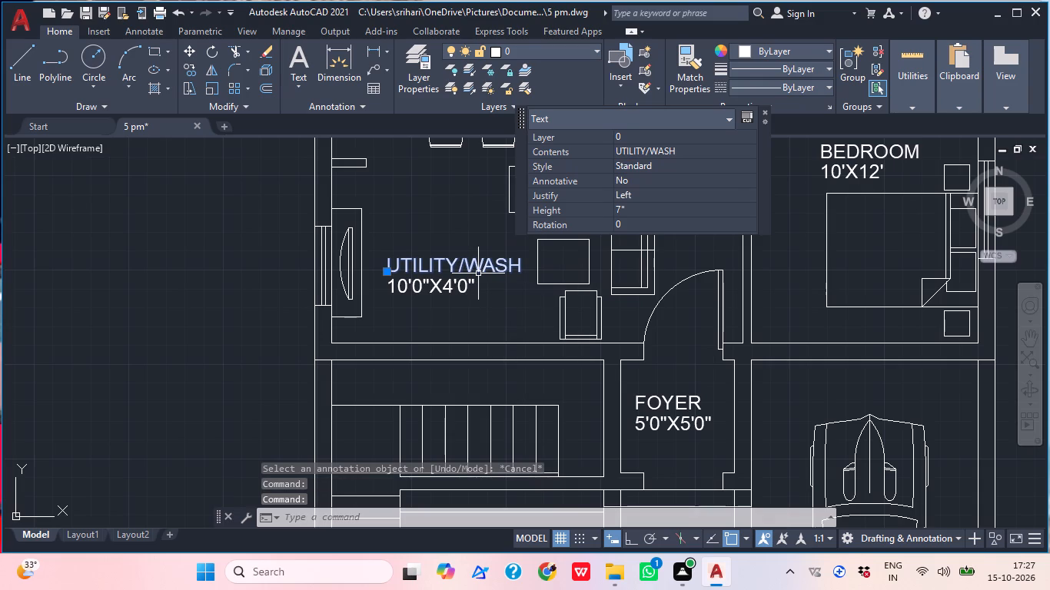
pyautogui.doubleClick(474, 269)
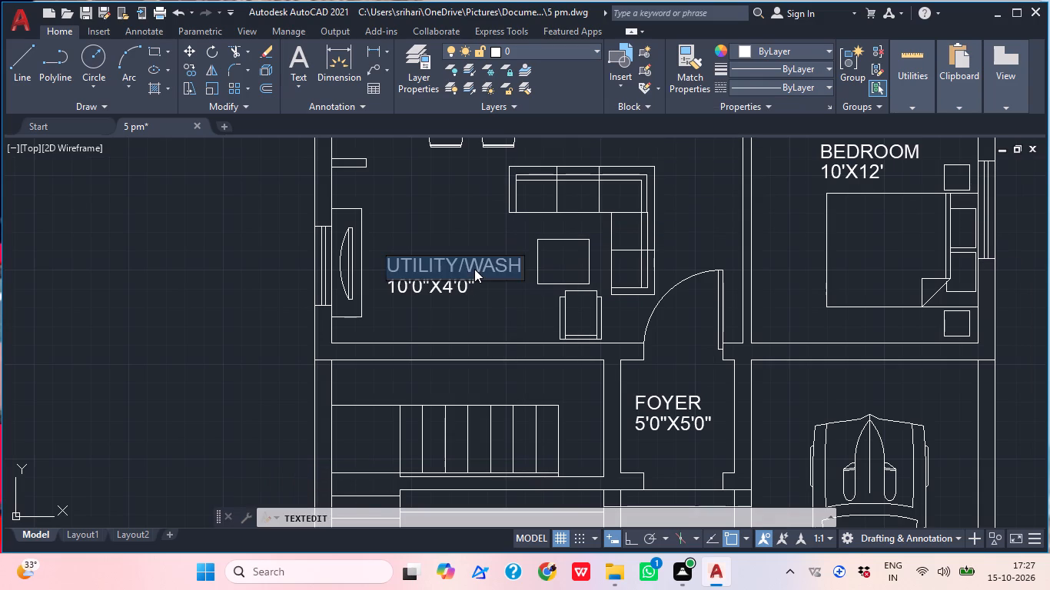
pyautogui.write('LIVING')
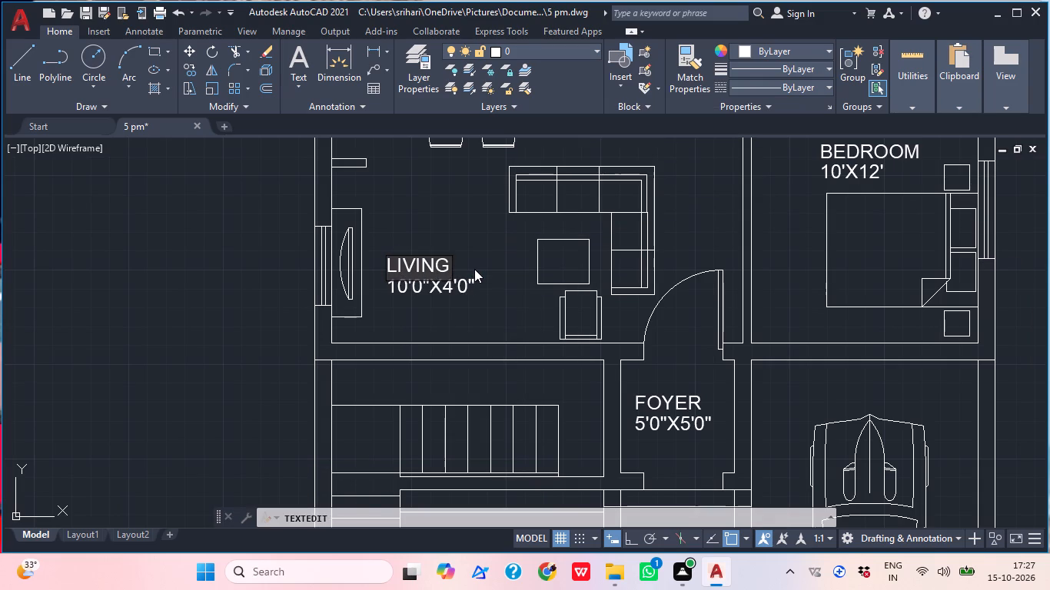
pyautogui.click(492, 290)
# Change the size text under the LIVING label to 15'6"X12'0".
pyautogui.click(444, 290)
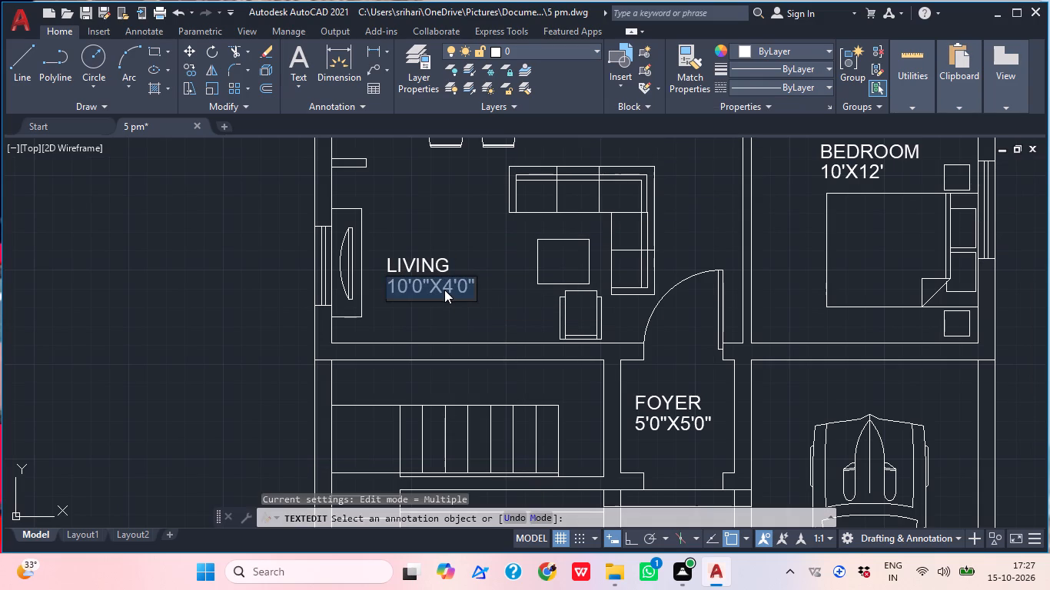
pyautogui.write("15'")
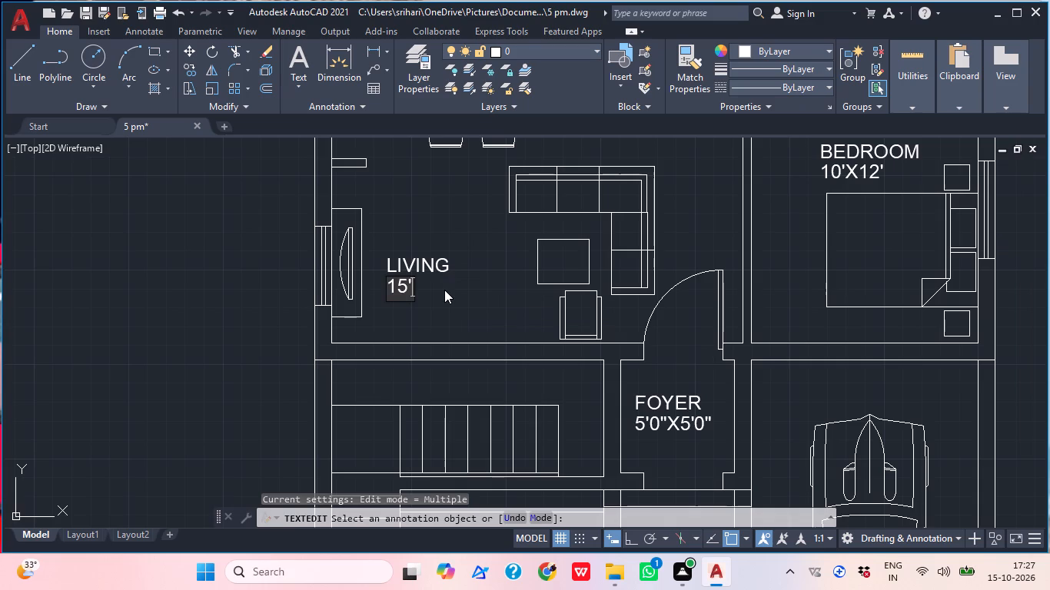
pyautogui.write('6"X')
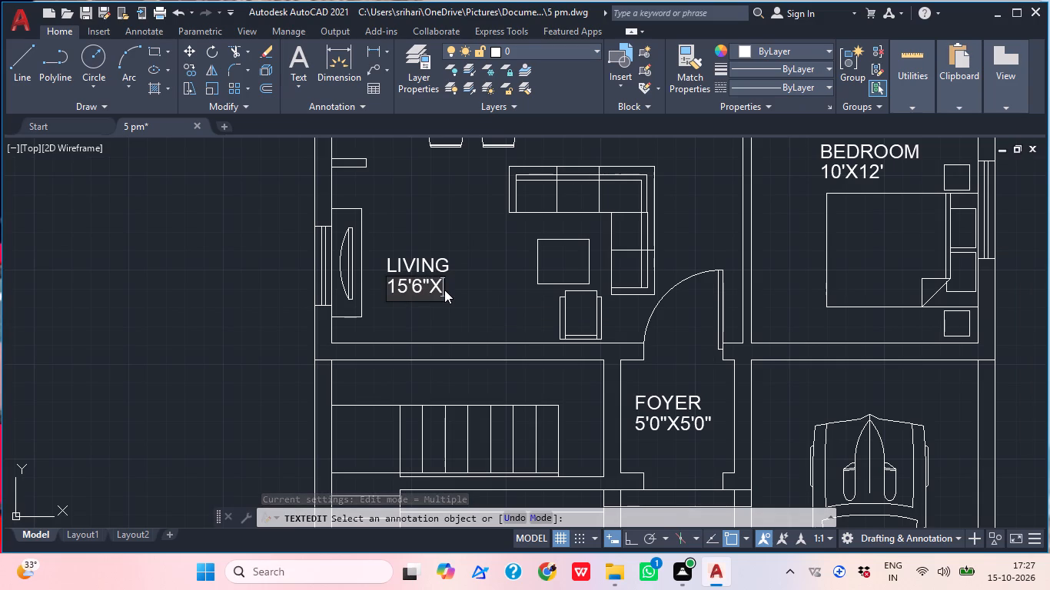
pyautogui.write("12'")
pyautogui.write('0"')
pyautogui.press('Return')
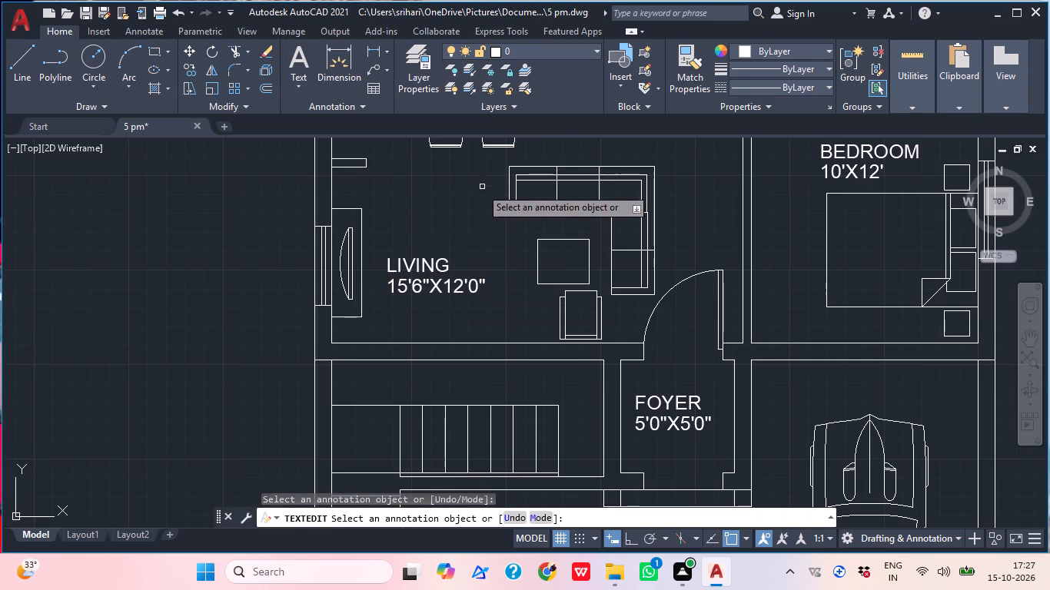
# Leave text editing and review the whole floor plan's layout and room labels, from the utility/wash area to the main gate.
pyautogui.scroll(-1, 542, 162)
pyautogui.moveTo(554, 177); pyautogui.dragTo(484, 358, button='middle')
pyautogui.moveTo(486, 284); pyautogui.dragTo(526, 313, button='middle')
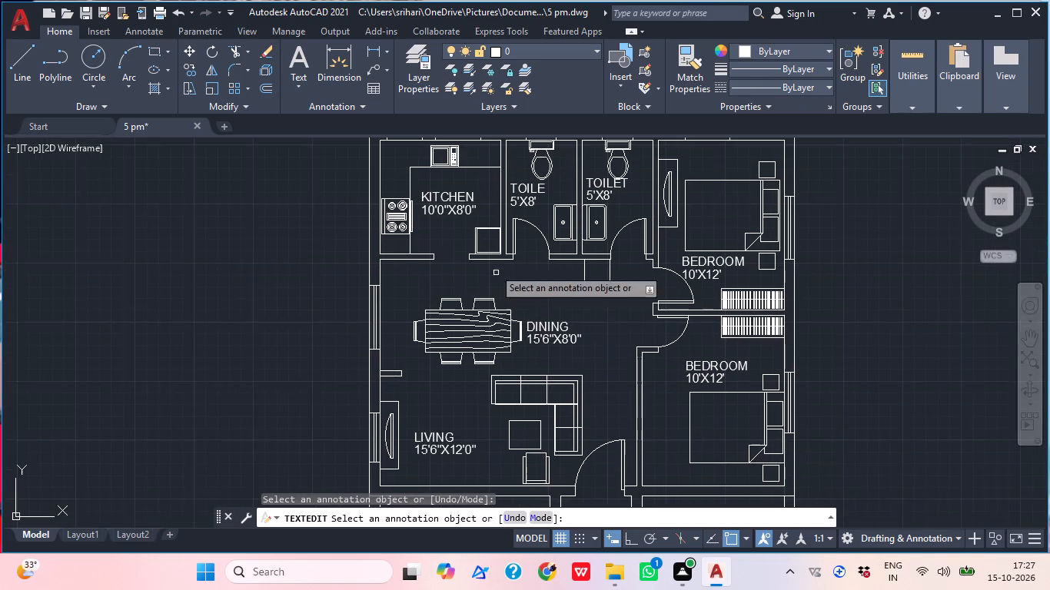
pyautogui.moveTo(467, 264); pyautogui.dragTo(481, 302, button='middle')
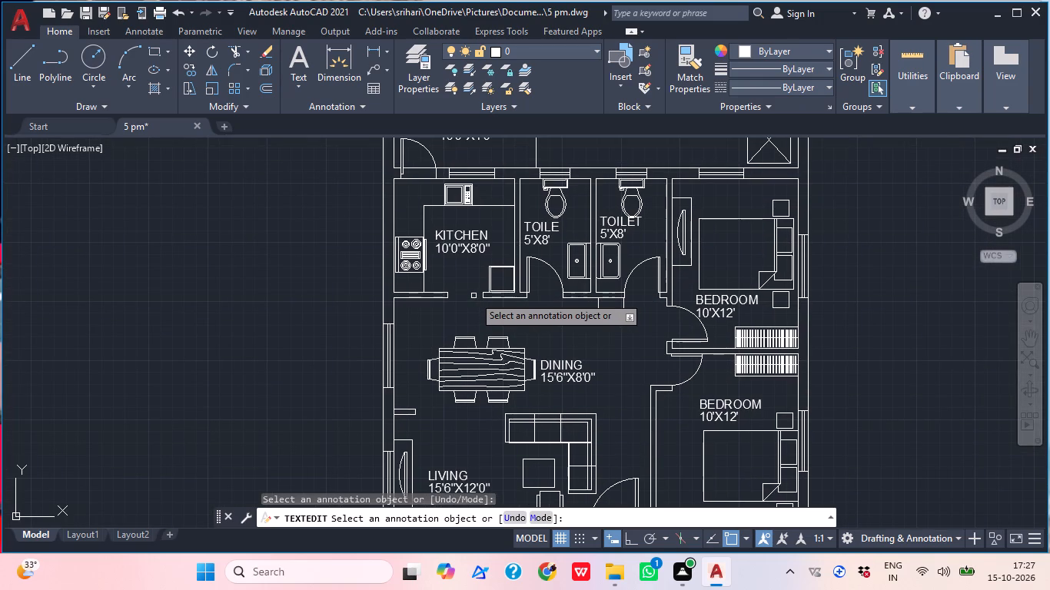
pyautogui.scroll(-1, 523, 286)
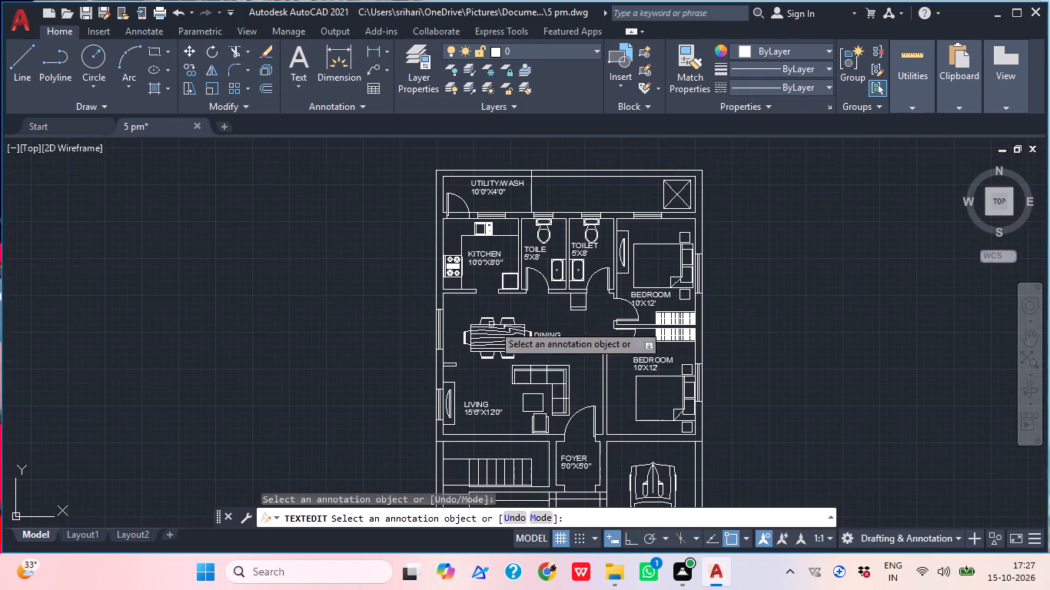
pyautogui.moveTo(508, 324); pyautogui.dragTo(439, 300, button='middle')
pyautogui.press('Escape')
pyautogui.scroll(-2, 515, 306)
pyautogui.moveTo(535, 331); pyautogui.dragTo(483, 293, button='middle')
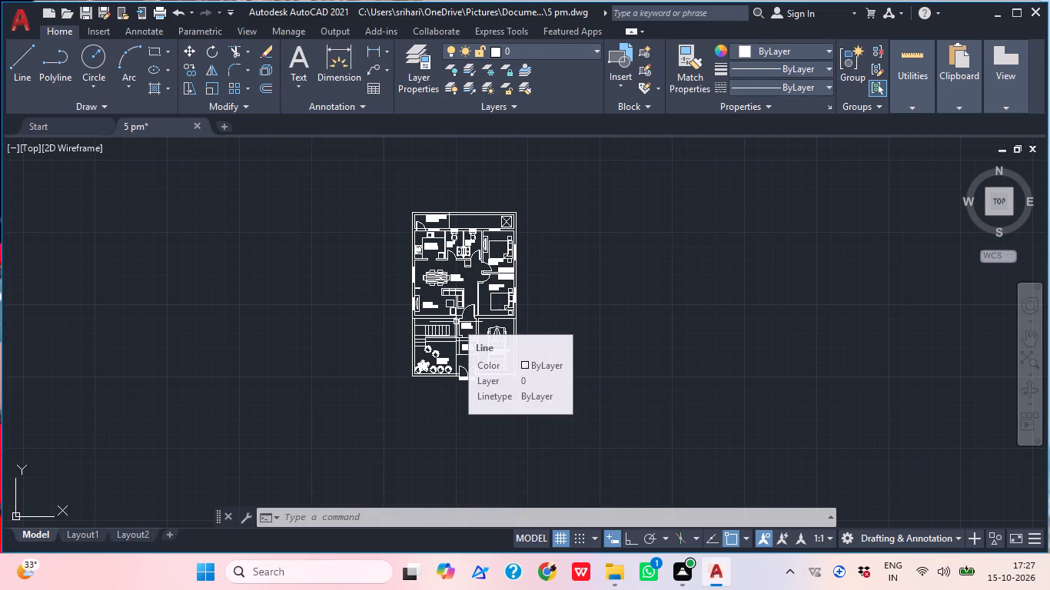
pyautogui.moveTo(589, 320); pyautogui.dragTo(560, 346, button='middle')
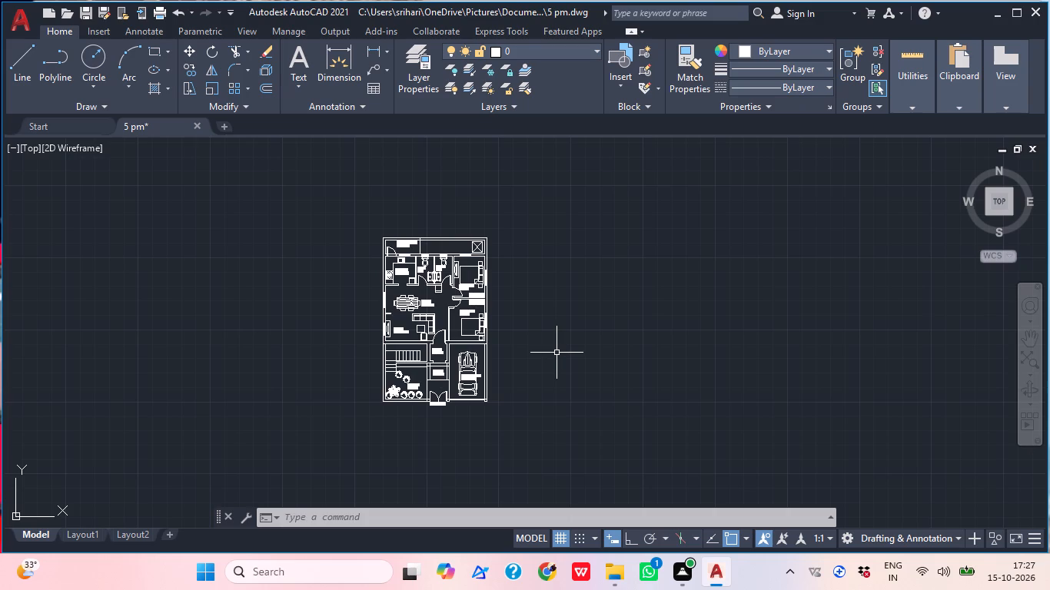
pyautogui.moveTo(560, 376); pyautogui.dragTo(526, 392, button='middle')
pyautogui.moveTo(528, 386); pyautogui.dragTo(569, 352, button='middle')
pyautogui.moveTo(530, 399); pyautogui.dragTo(543, 373, button='middle')
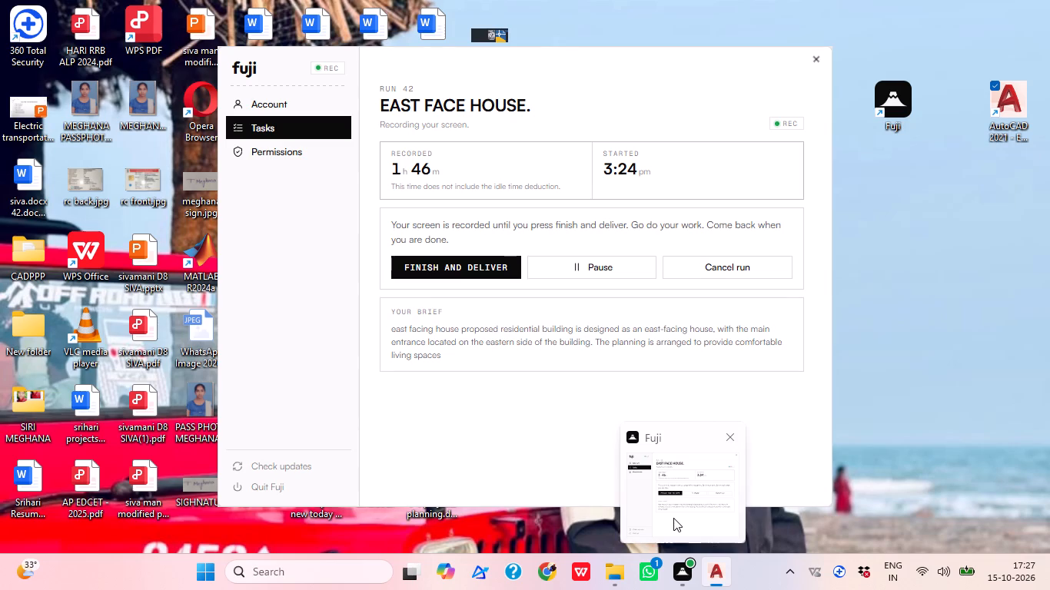
pyautogui.moveTo(535, 310); pyautogui.dragTo(584, 370, button='middle')
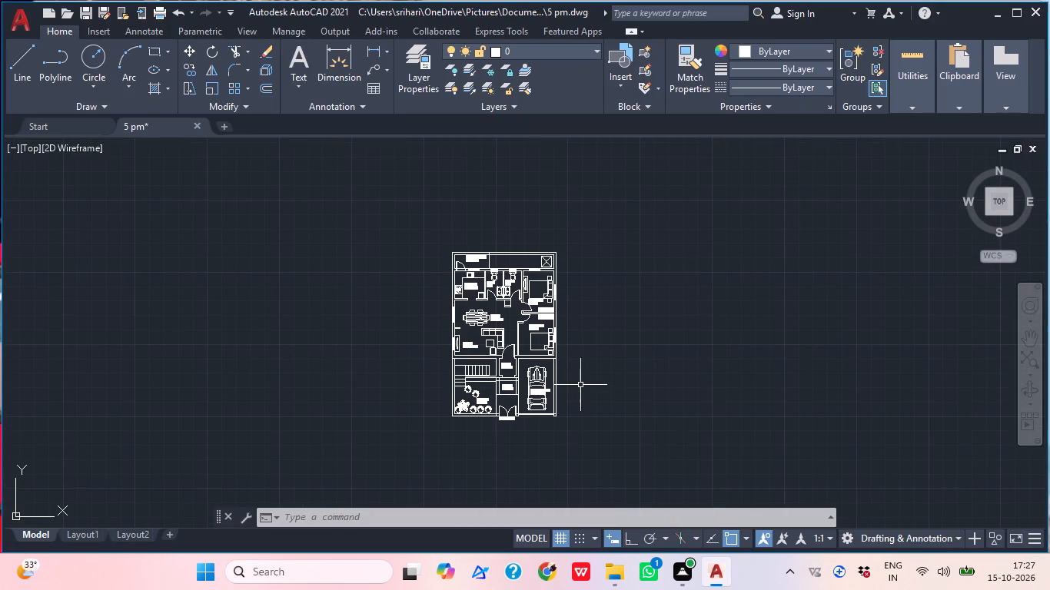
pyautogui.moveTo(580, 383); pyautogui.dragTo(529, 431, button='middle')
pyautogui.scroll(-1, 550, 429)
pyautogui.scroll(2, 475, 326)
pyautogui.moveTo(490, 363); pyautogui.dragTo(496, 303, button='middle')
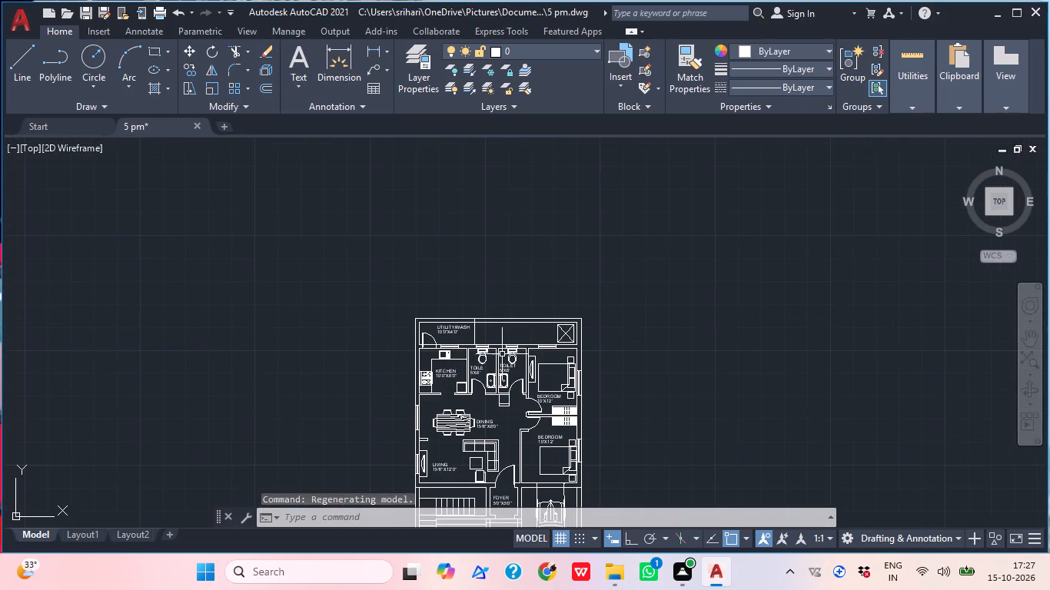
pyautogui.moveTo(557, 329); pyautogui.dragTo(553, 182, button='middle')
pyautogui.scroll(1, 553, 182)
pyautogui.moveTo(435, 189); pyautogui.dragTo(452, 174, button='middle')
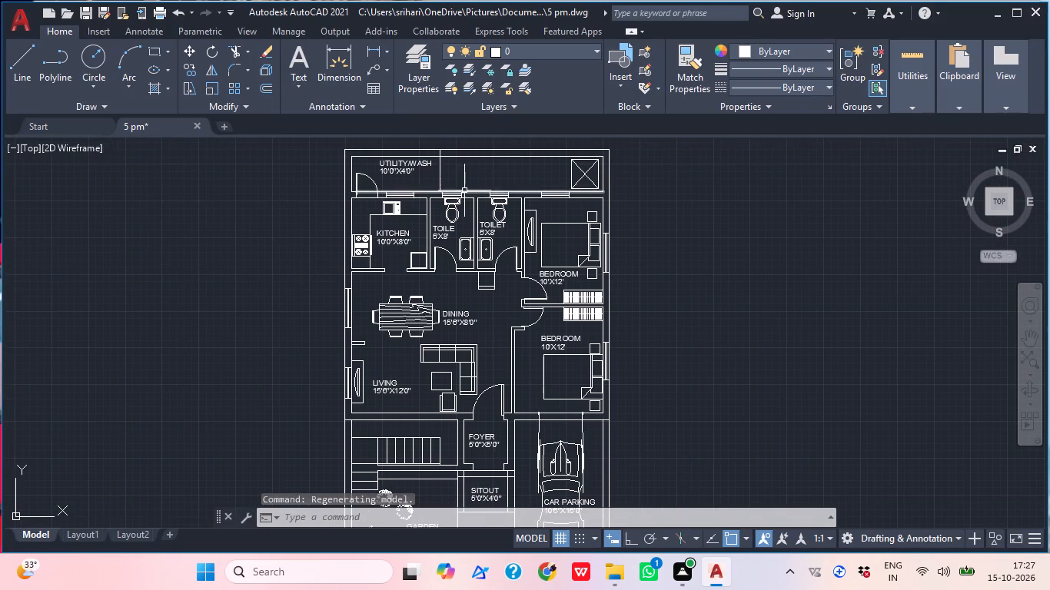
# Save the floor plan drawing.
pyautogui.hotkey('ctrl', 's')
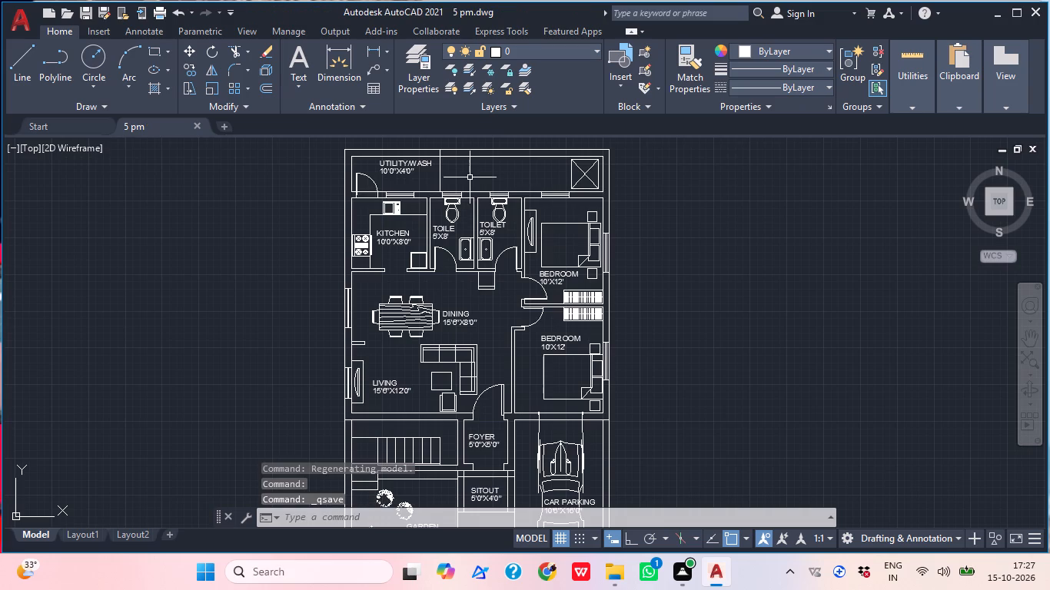
pyautogui.hotkey('ctrl', 's')
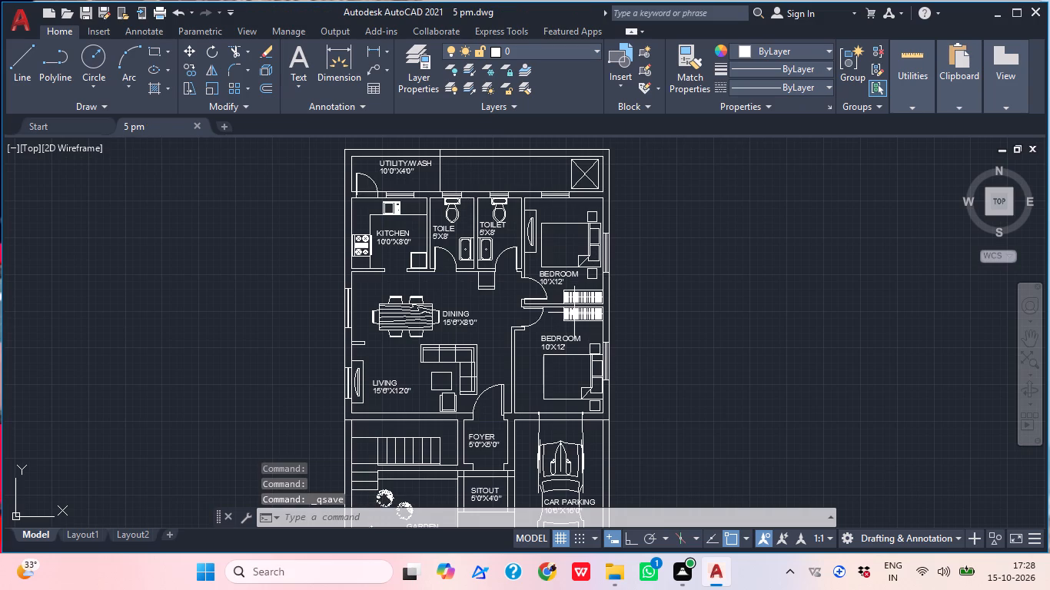
# Set up the plot with the AutoCAD PDF (High Quality Print) plotter, ISO A4 (210 x 297 mm) paper and inches as the scale unit.
pyautogui.hotkey('ctrl', 'p')
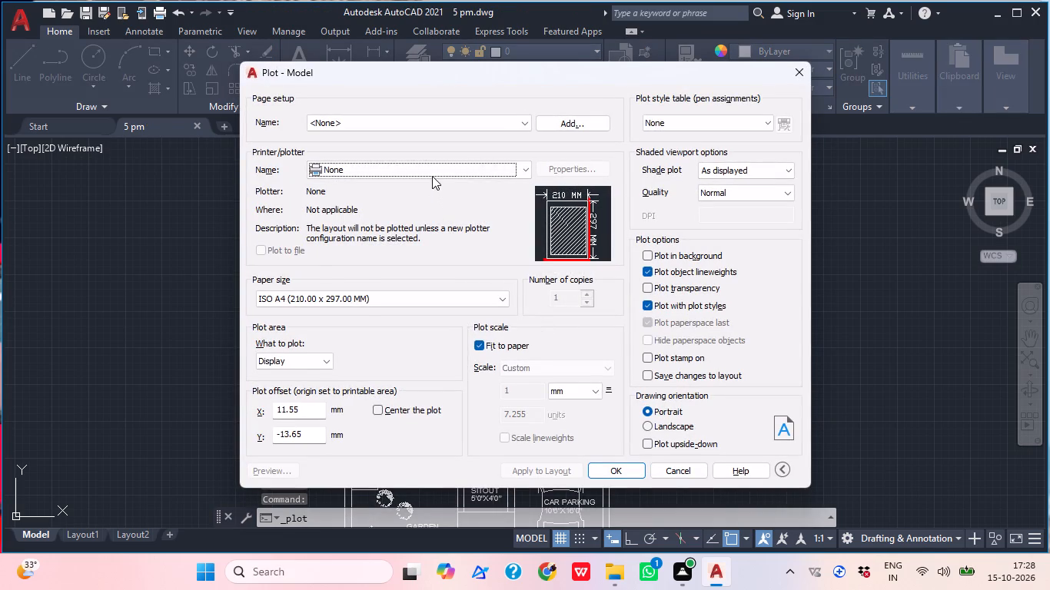
pyautogui.click(432, 176)
pyautogui.click(413, 270)
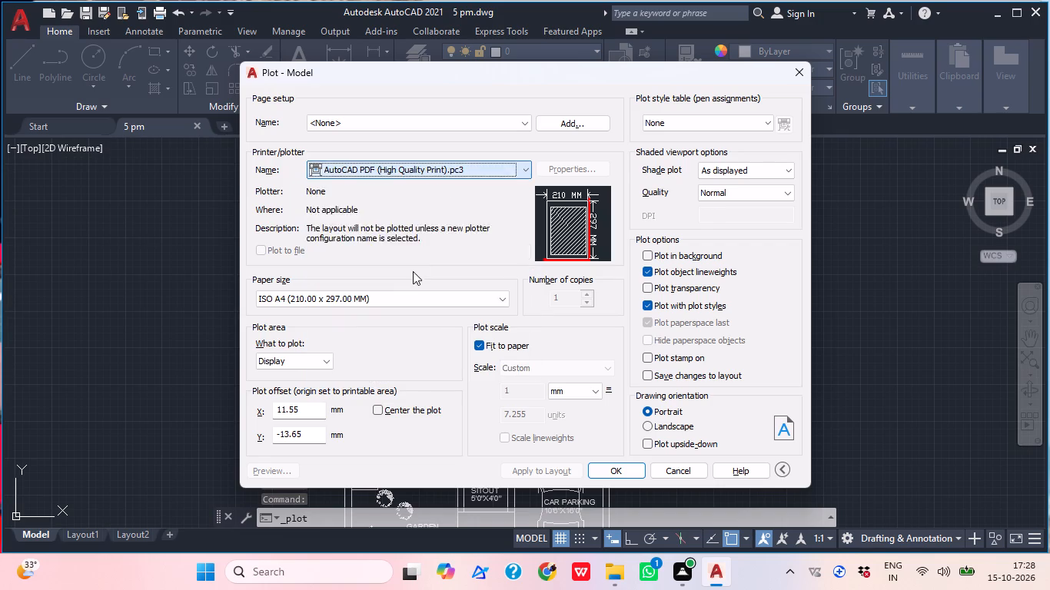
pyautogui.click(368, 296)
pyautogui.click(367, 339)
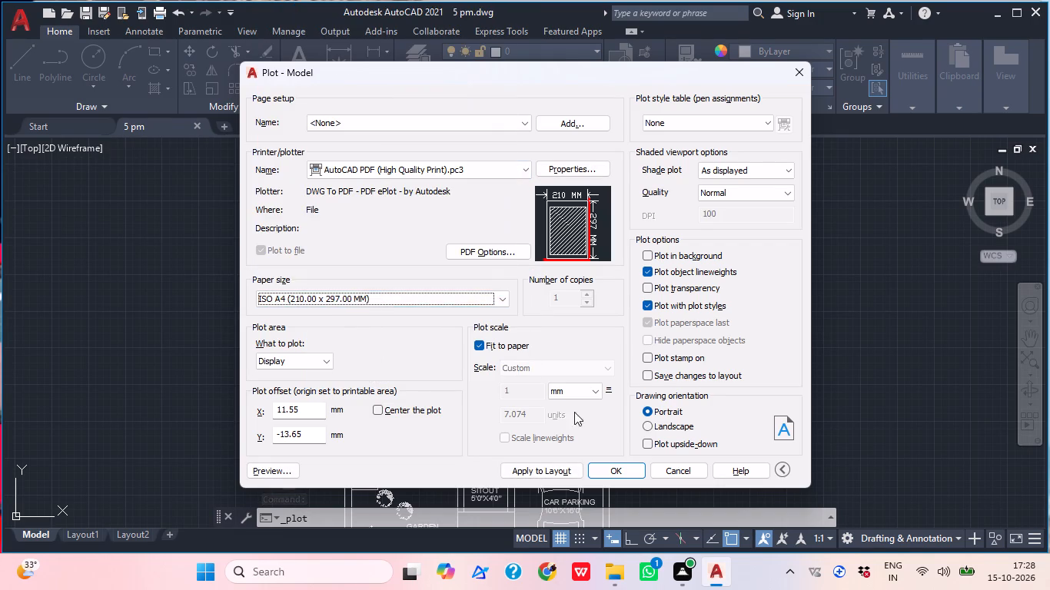
pyautogui.click(571, 388)
pyautogui.click(573, 408)
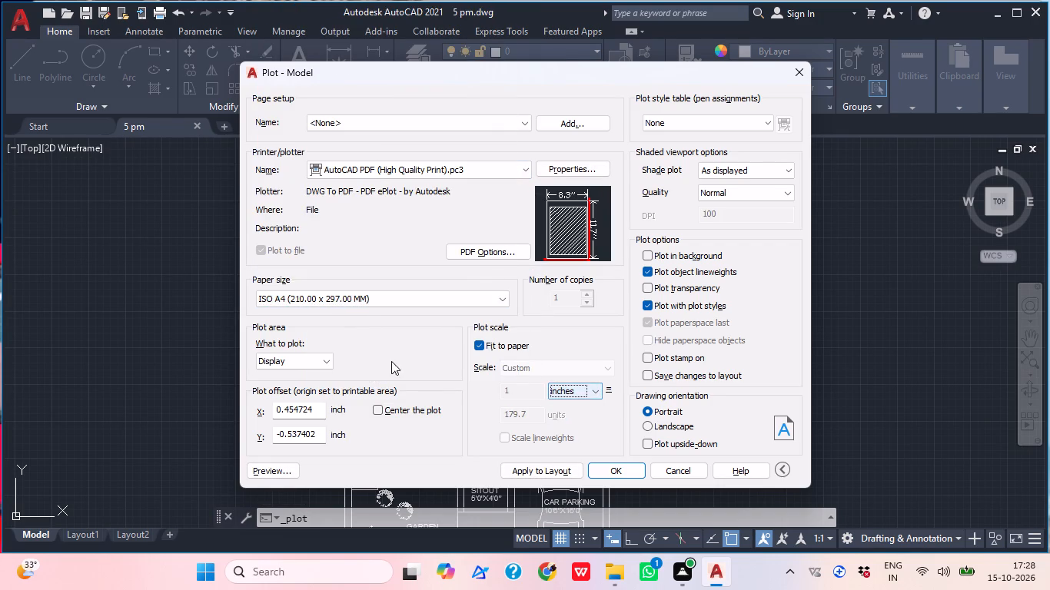
# Set the plot area to a window enclosing the whole floor plan, including the main gate label.
pyautogui.click(322, 363)
pyautogui.click(321, 405)
pyautogui.scroll(-2, 359, 365)
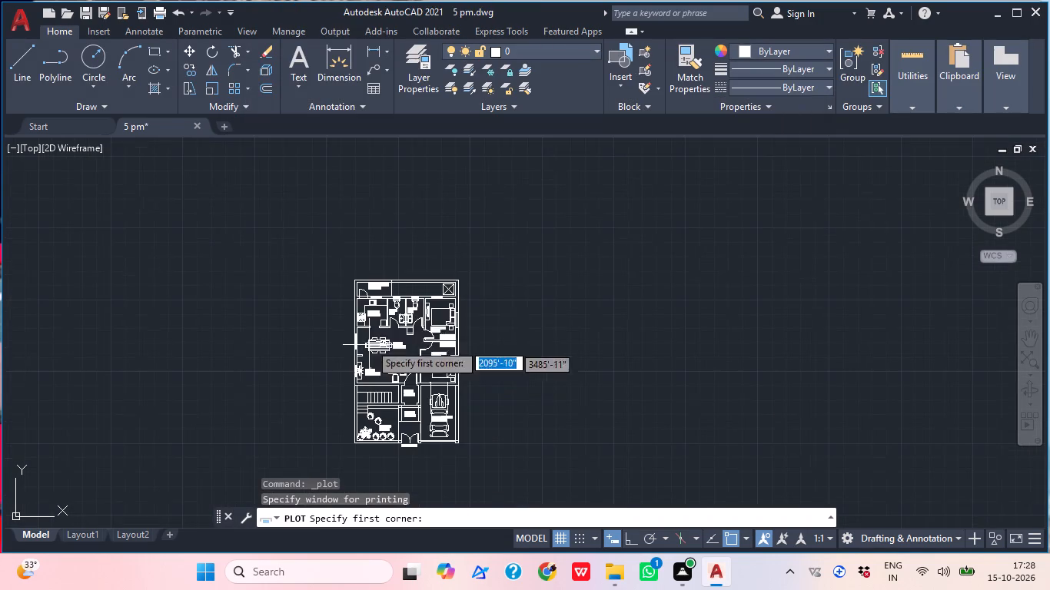
pyautogui.click(347, 271)
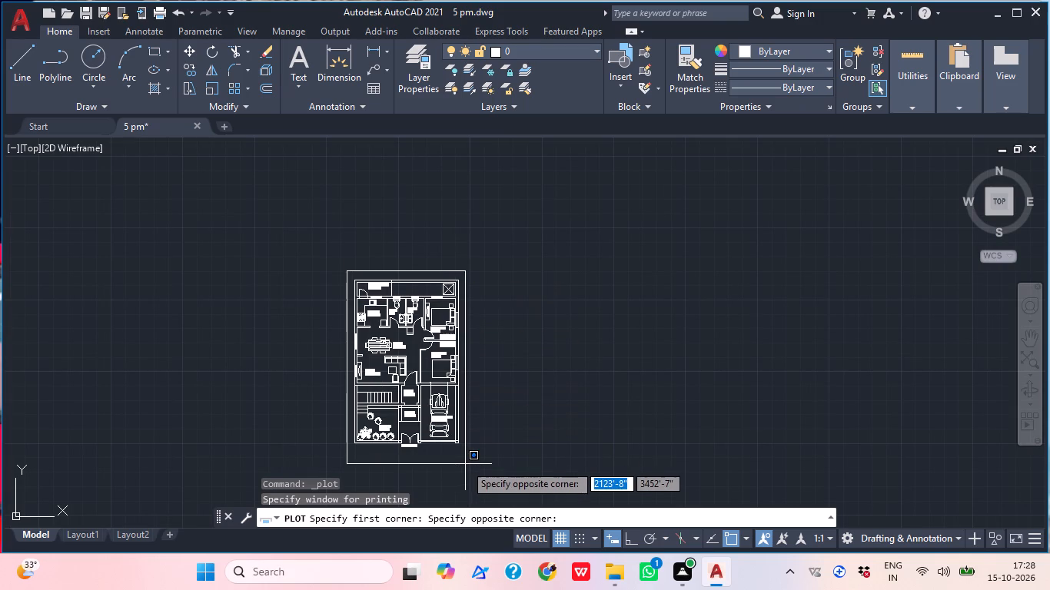
pyautogui.click(468, 463)
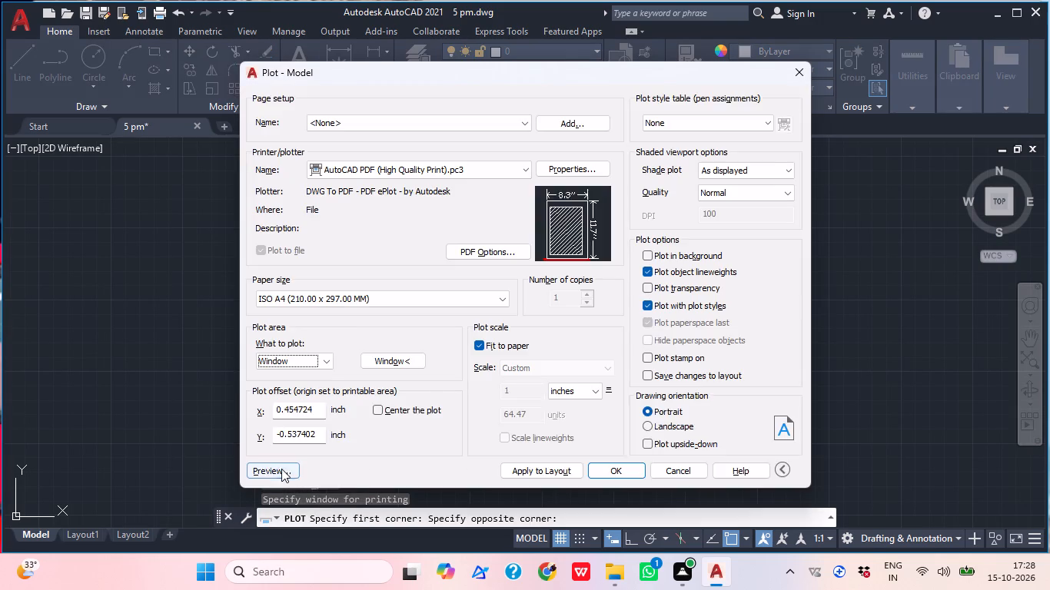
# Preview the plot, check the floor plan on the sheet, and close the preview.
pyautogui.click(281, 468)
pyautogui.scroll(1, 452, 373)
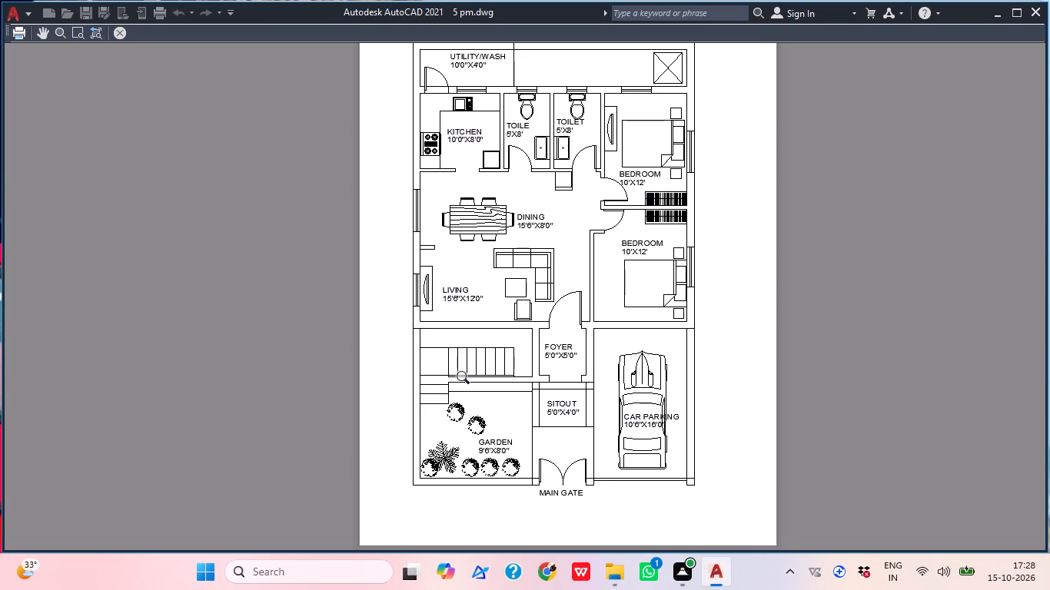
pyautogui.moveTo(466, 384); pyautogui.dragTo(397, 426, button='middle')
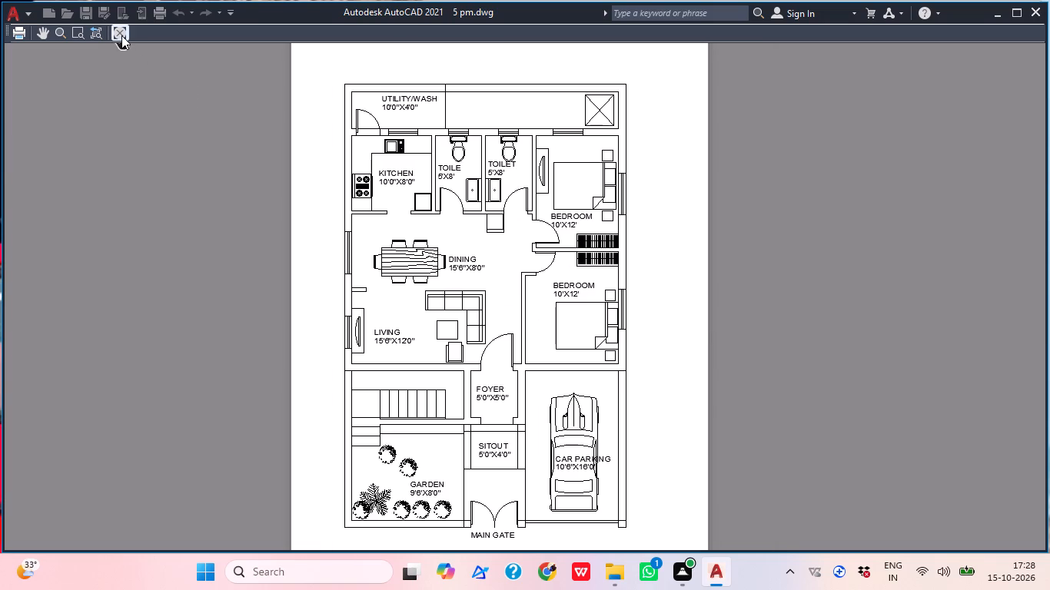
pyautogui.click(121, 35)
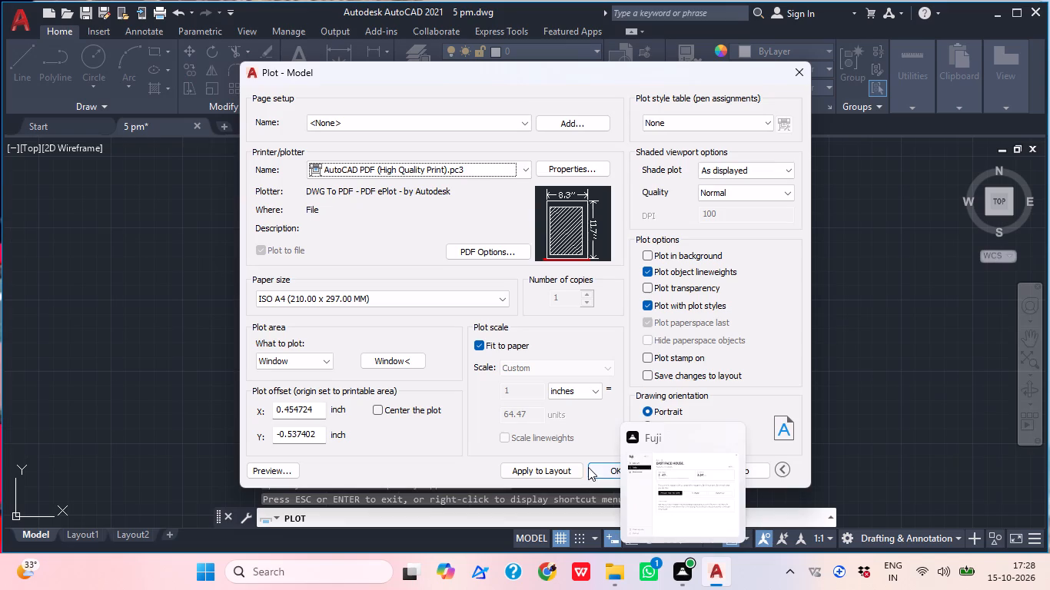
# Plot the floor plan to a PDF saved as 5 pm-Model.pdf in the AUTO CADD folder.
pyautogui.click(607, 471)
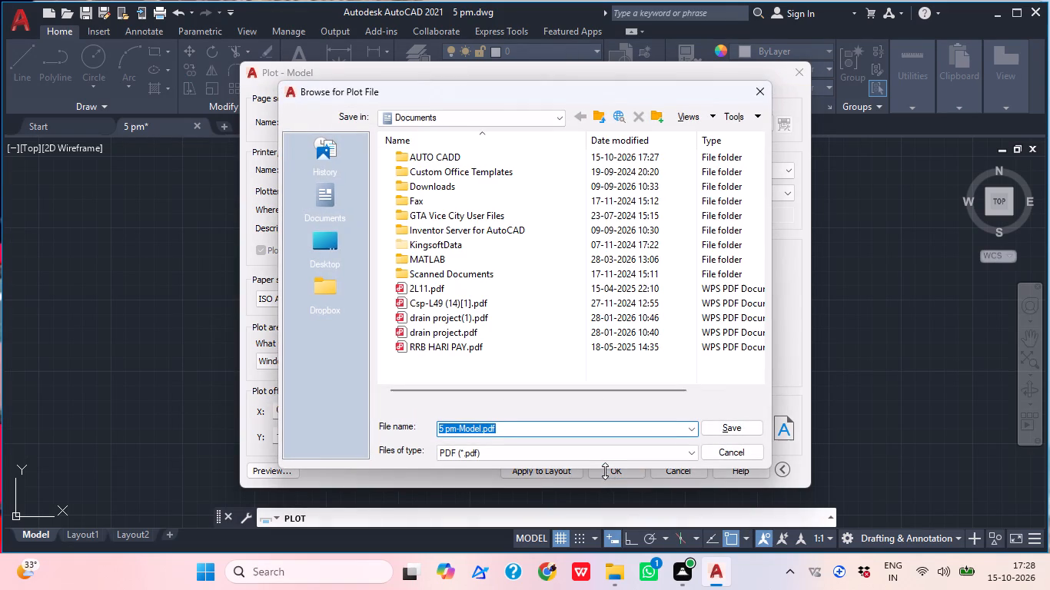
pyautogui.doubleClick(454, 154)
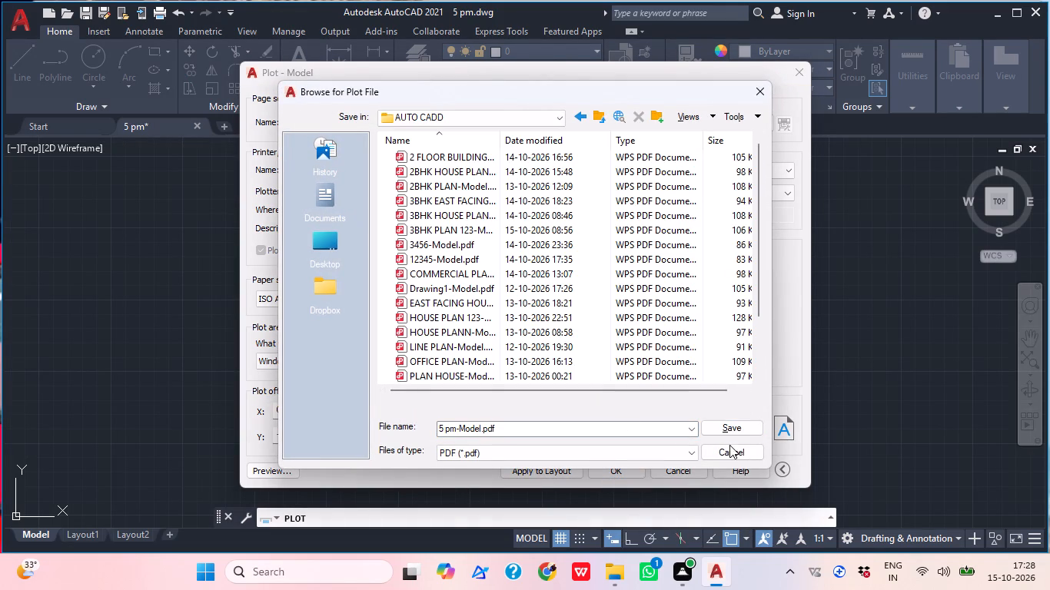
pyautogui.click(722, 426)
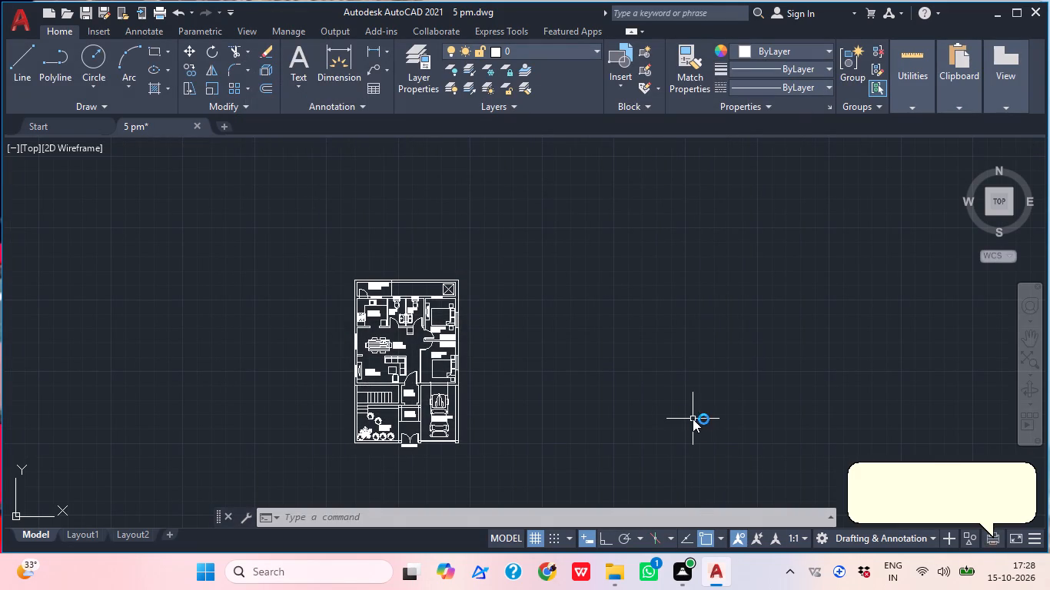